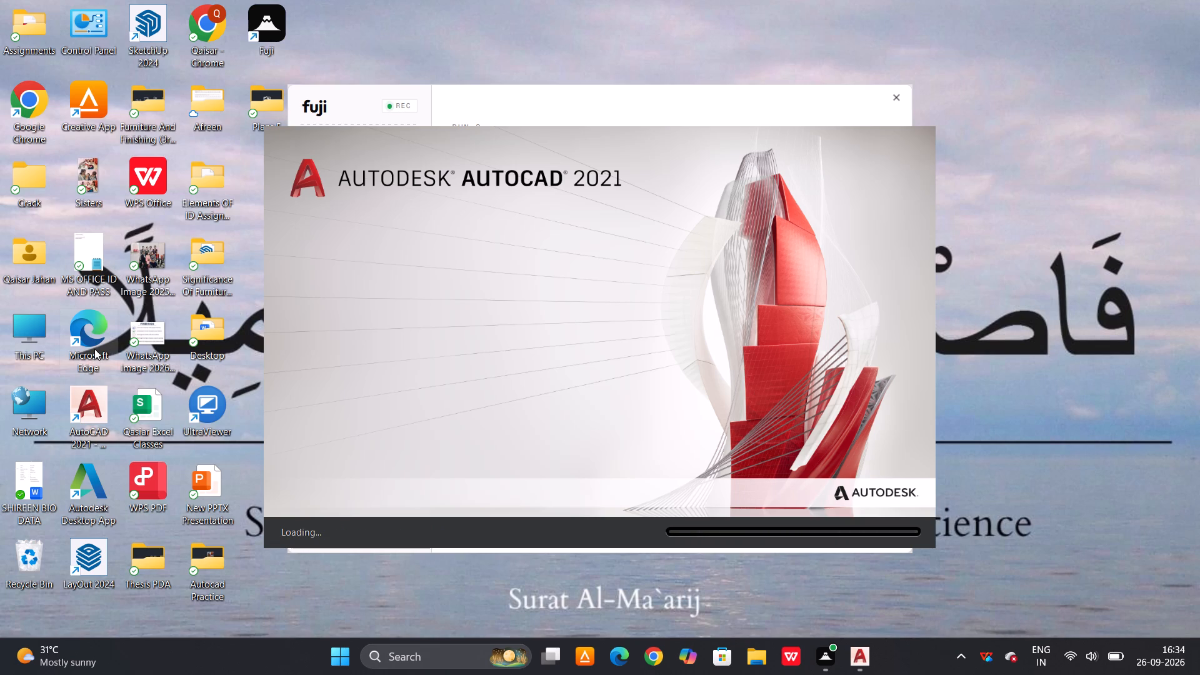
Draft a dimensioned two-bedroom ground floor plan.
Turn on command log recording for the new drawing with LOGFILEON.
click(267, 334)
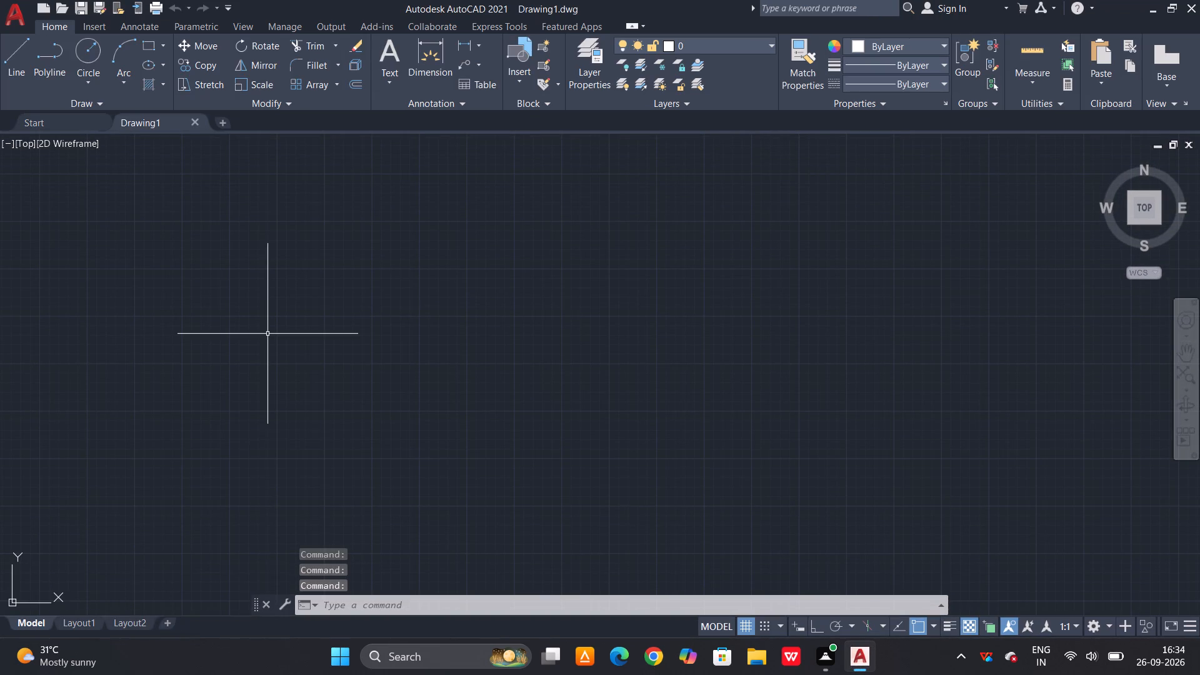
text(log)
text(fileon)
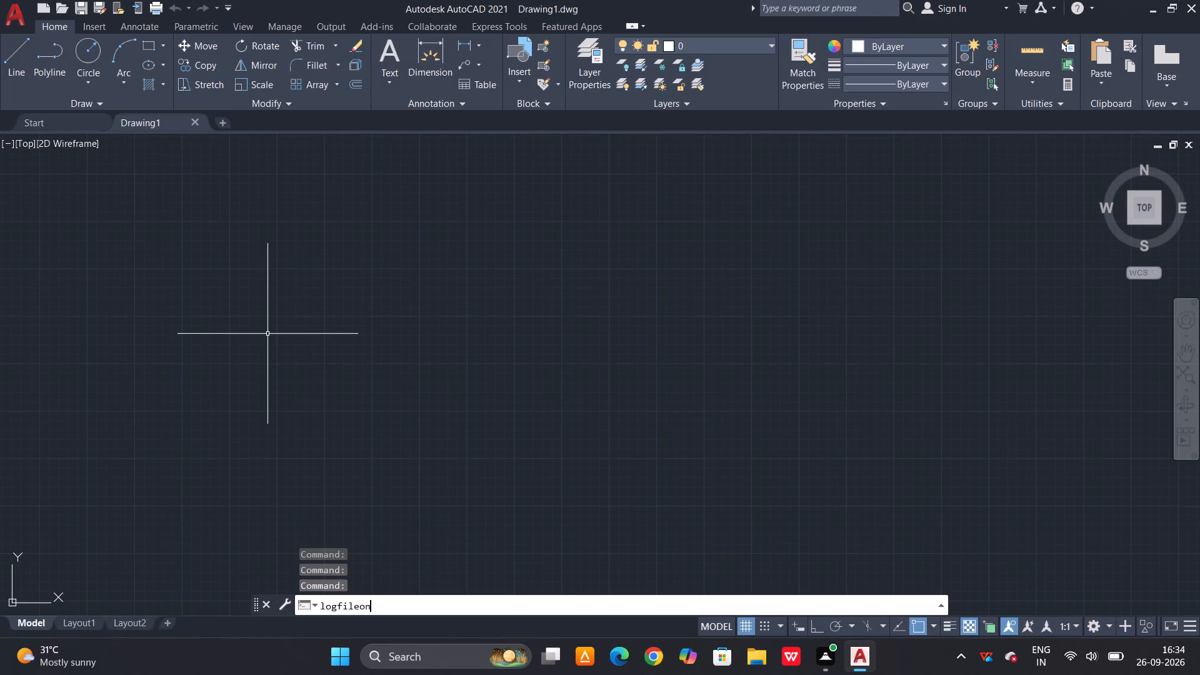
key(Return)
Configure the drawing units with a length precision of 0.00 and an insertion scale of centimeters.
text(un)
key(Return)
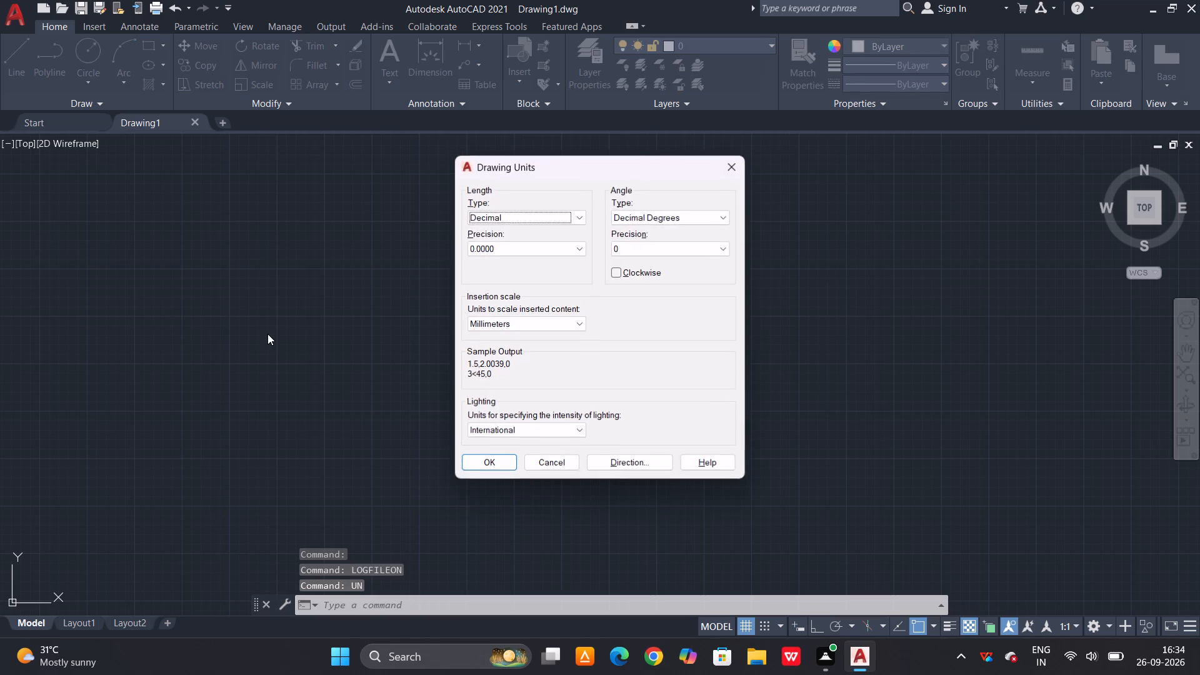
click(579, 247)
click(544, 283)
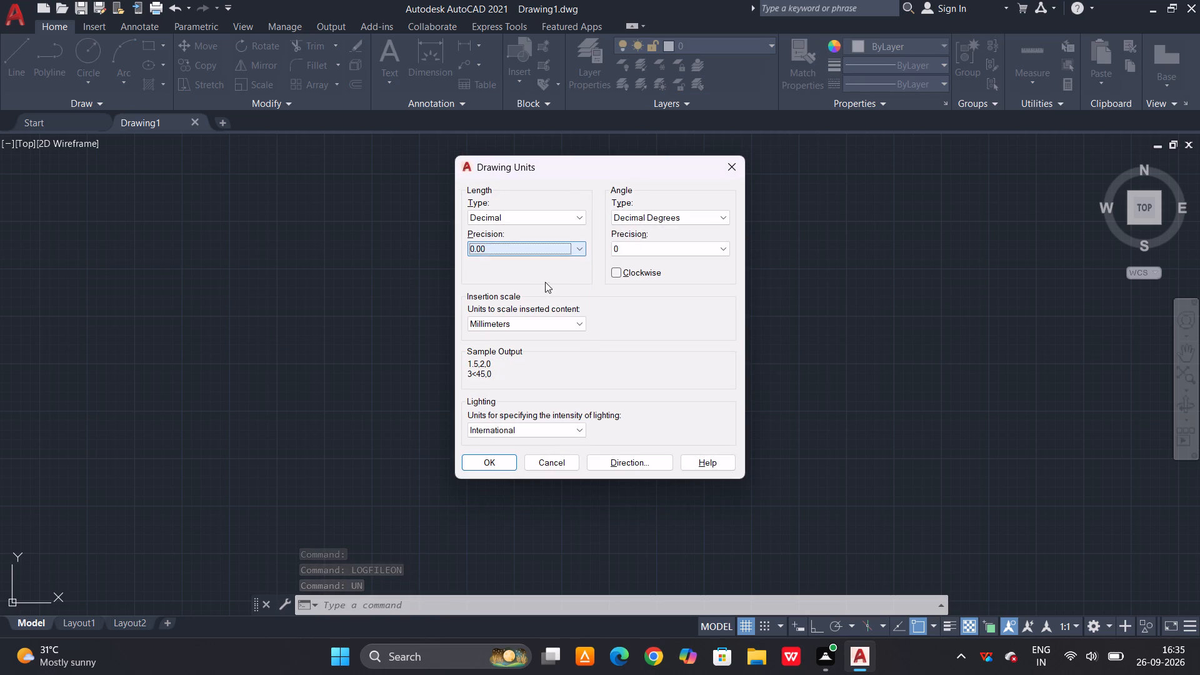
click(576, 327)
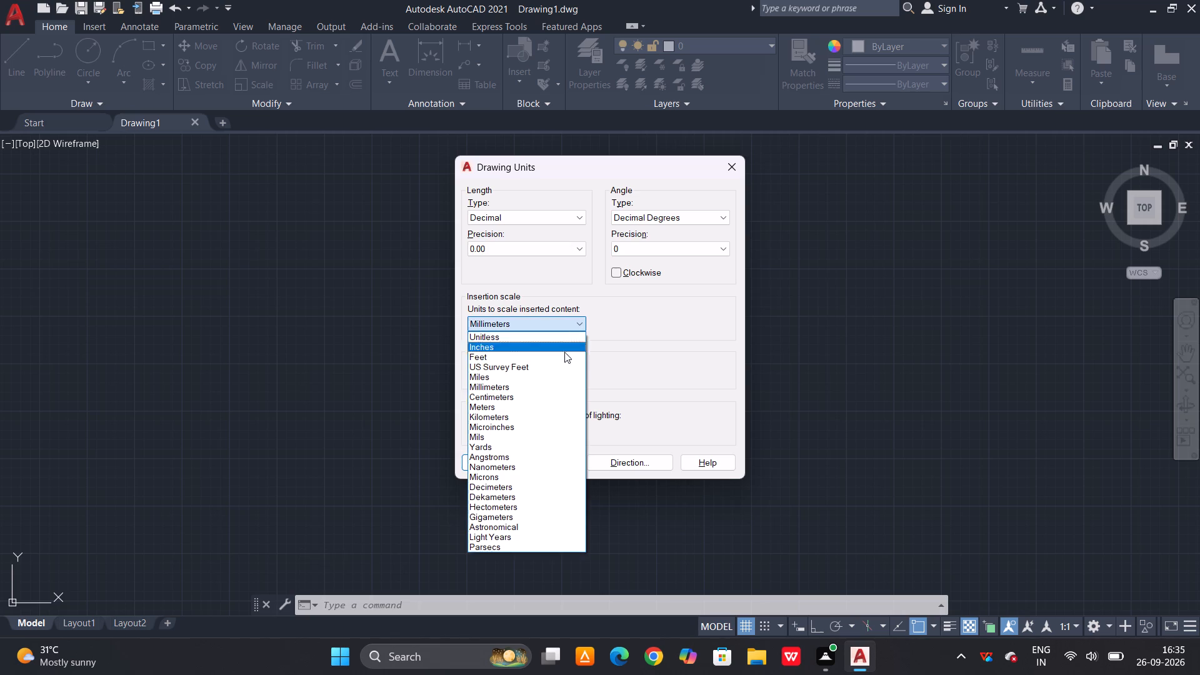
click(537, 399)
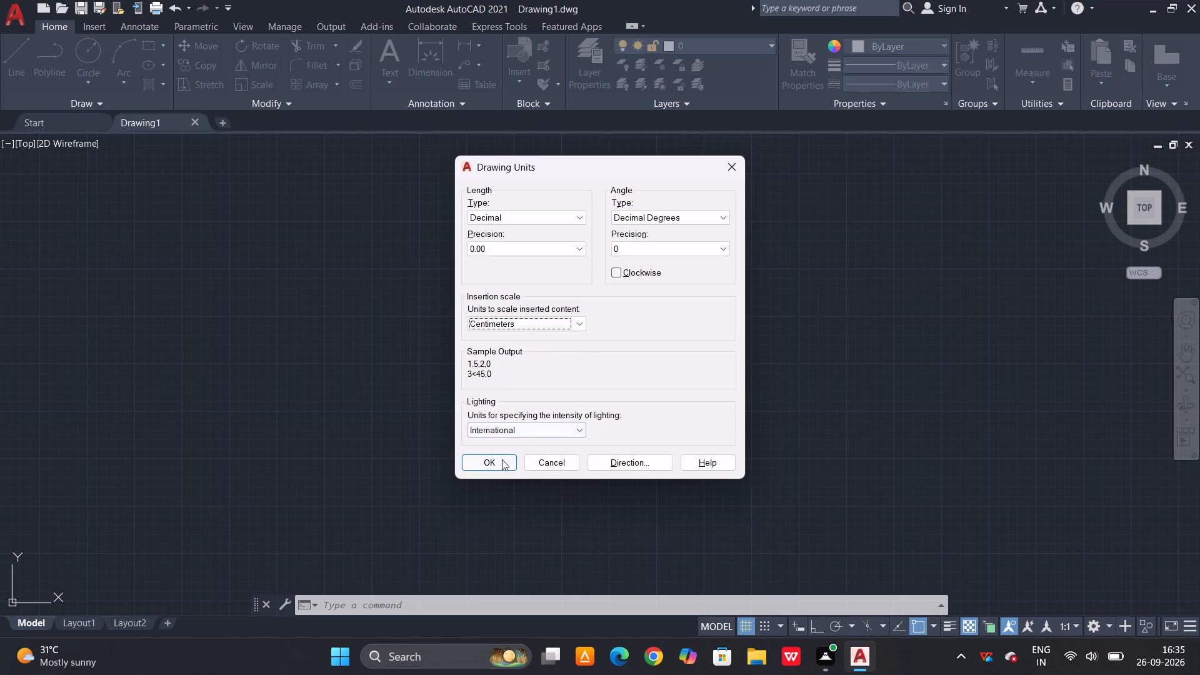
click(500, 462)
Modify the ISO-25 dimension style to a text height of 10 and set it as the current style.
key(d)
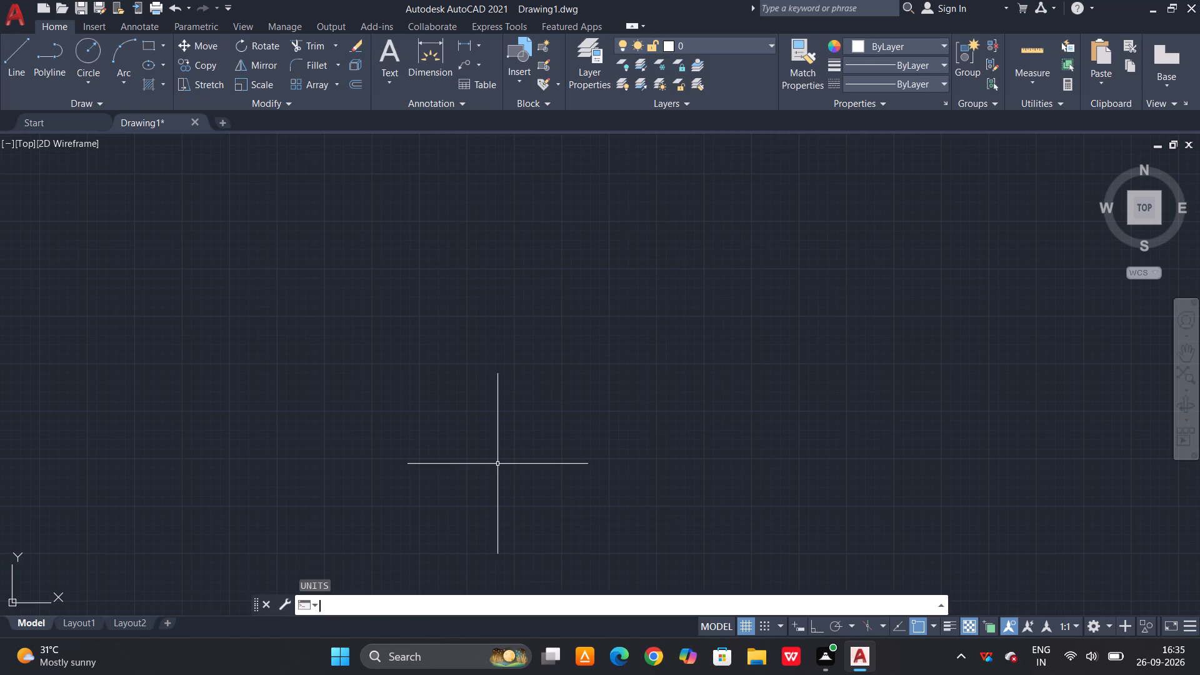
key(space)
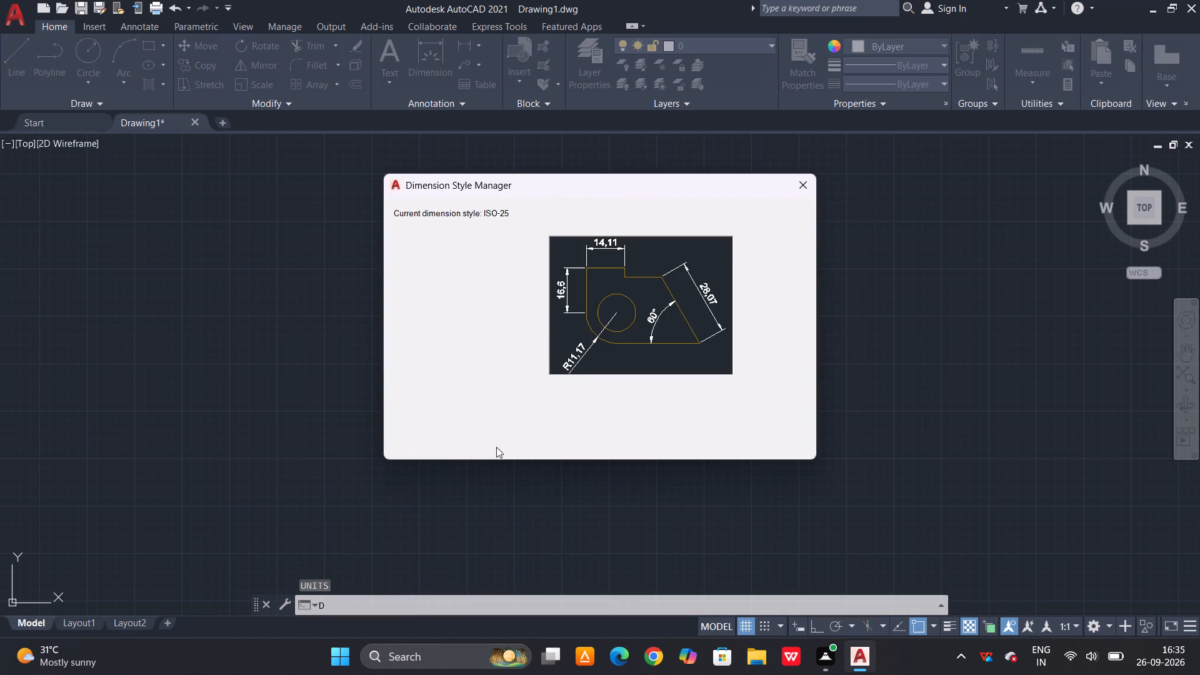
click(764, 297)
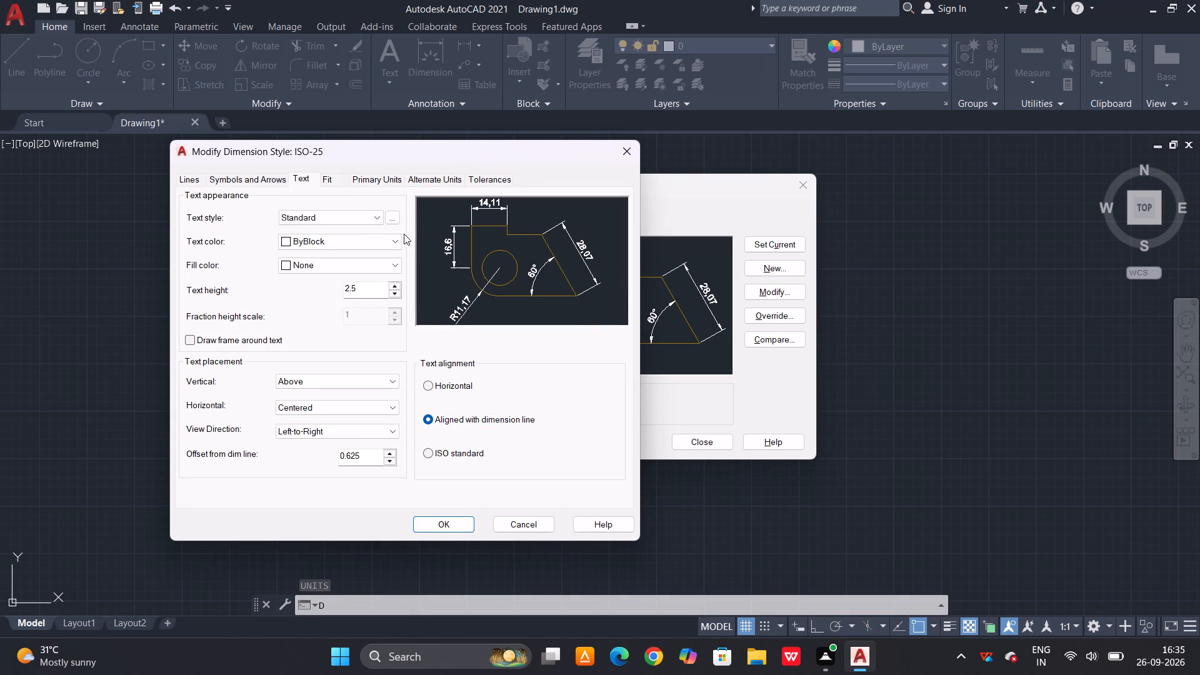
click(376, 289)
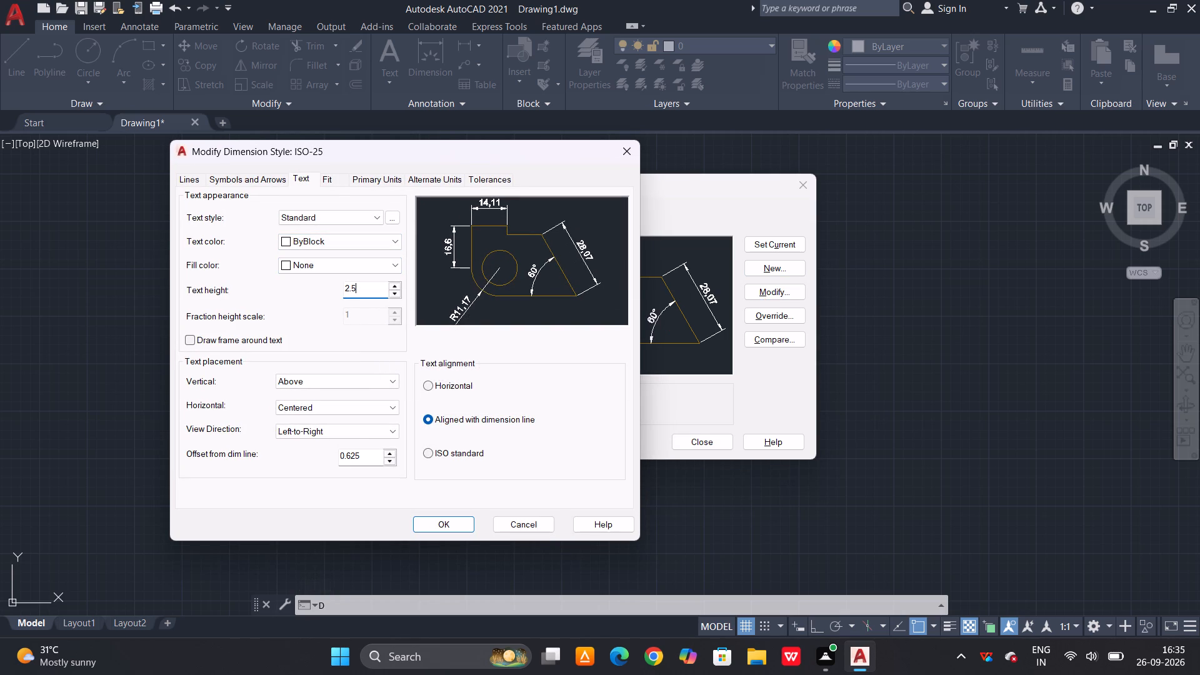
key(BackSpace)
key(BackSpace)
key(BackSpace)
text(10)
click(387, 184)
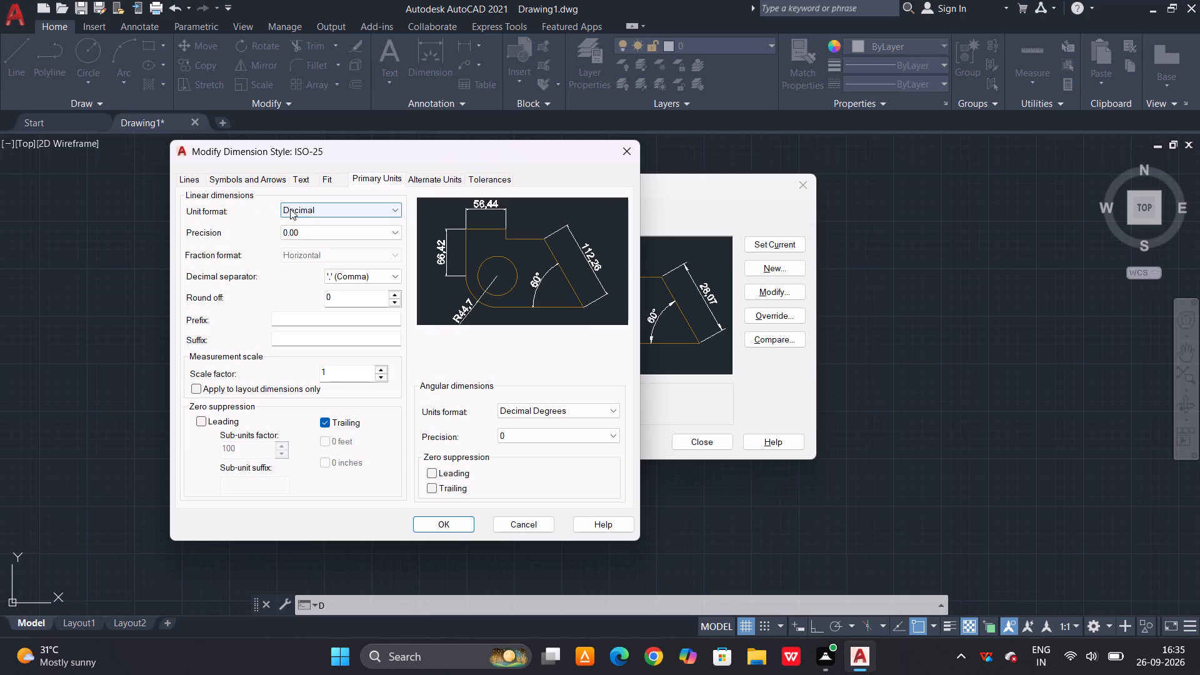
click(309, 183)
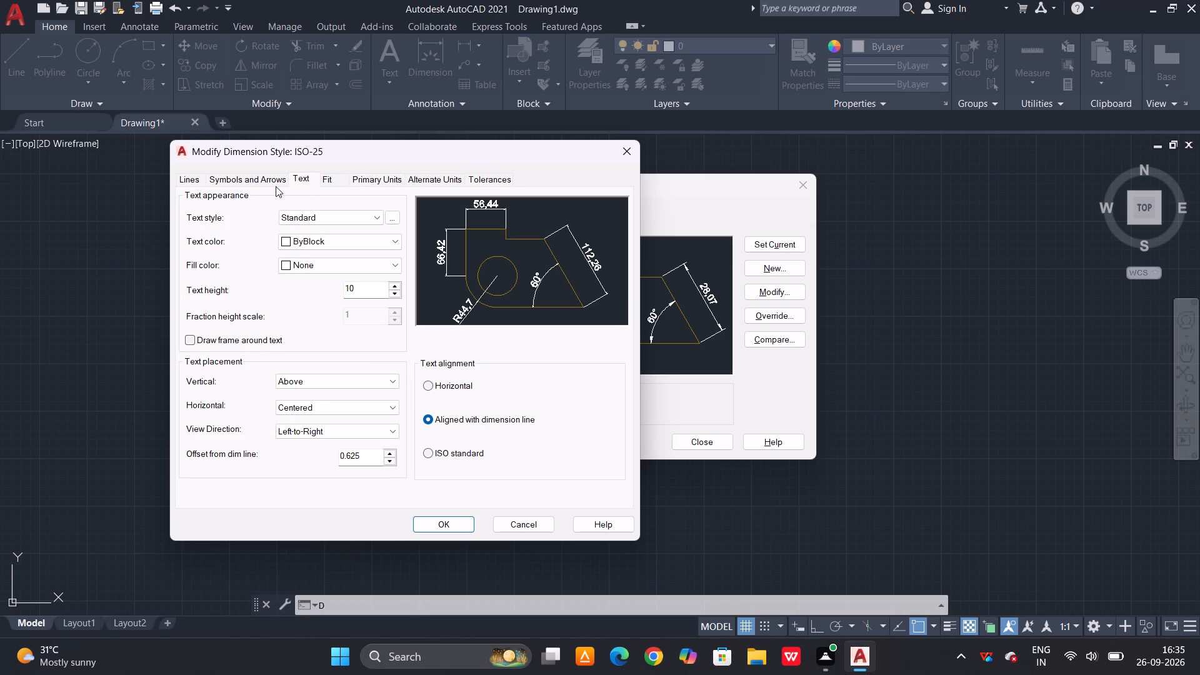
click(459, 521)
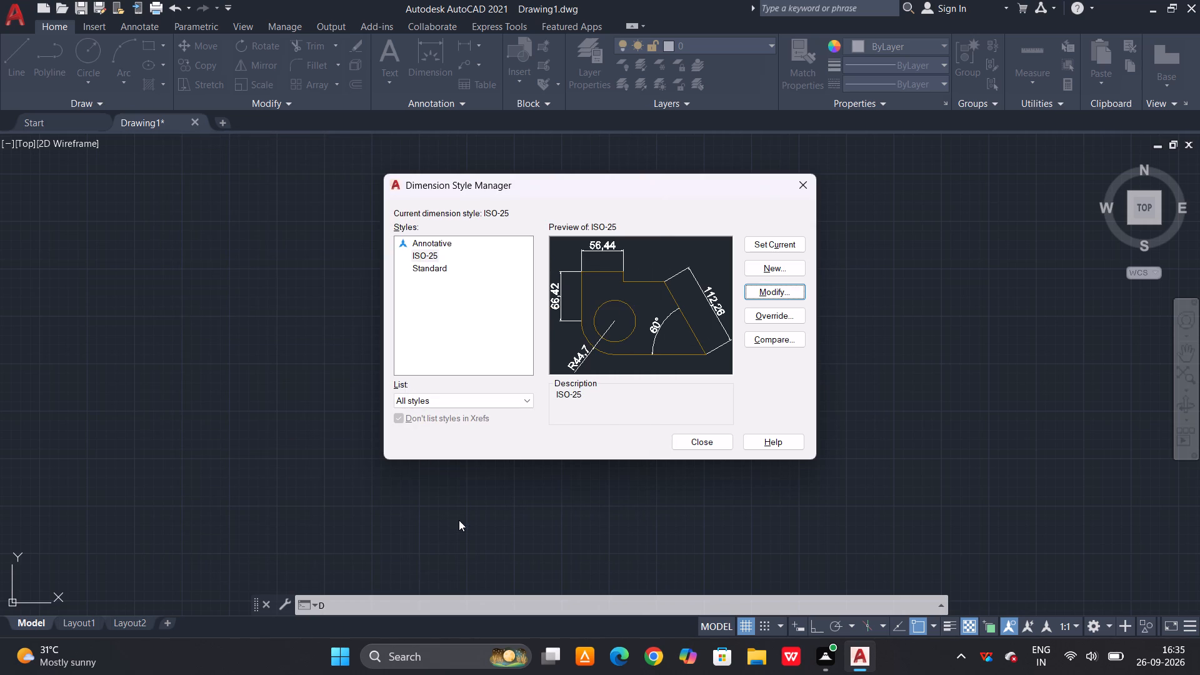
click(769, 239)
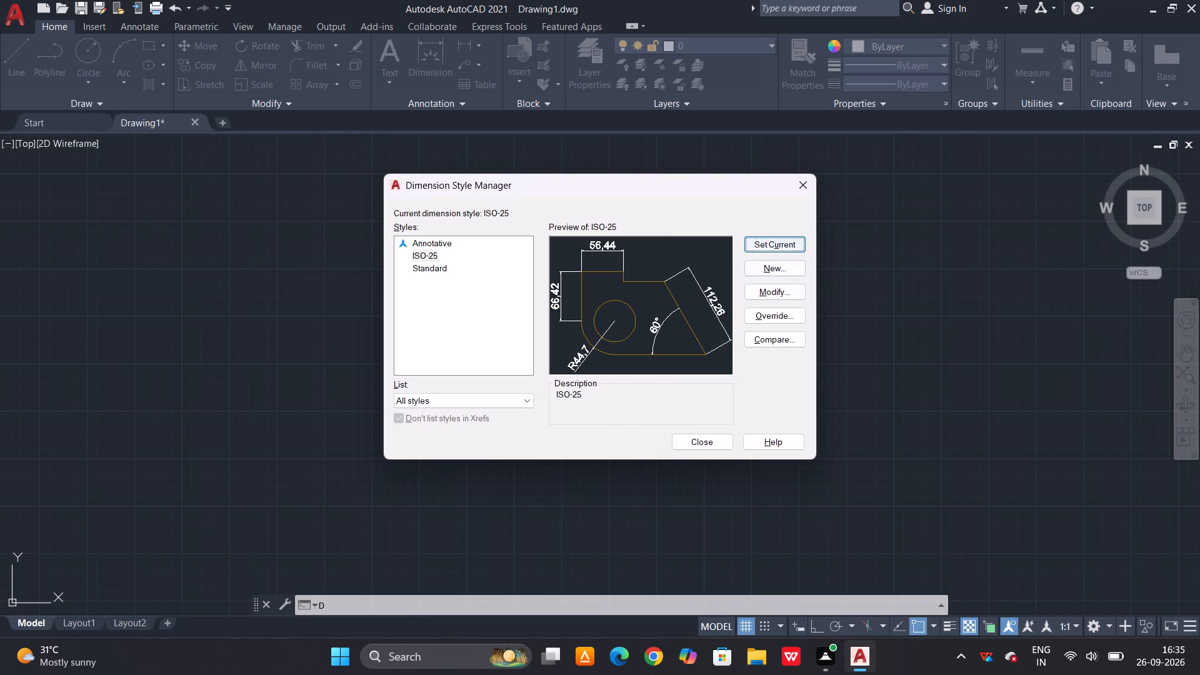
click(699, 440)
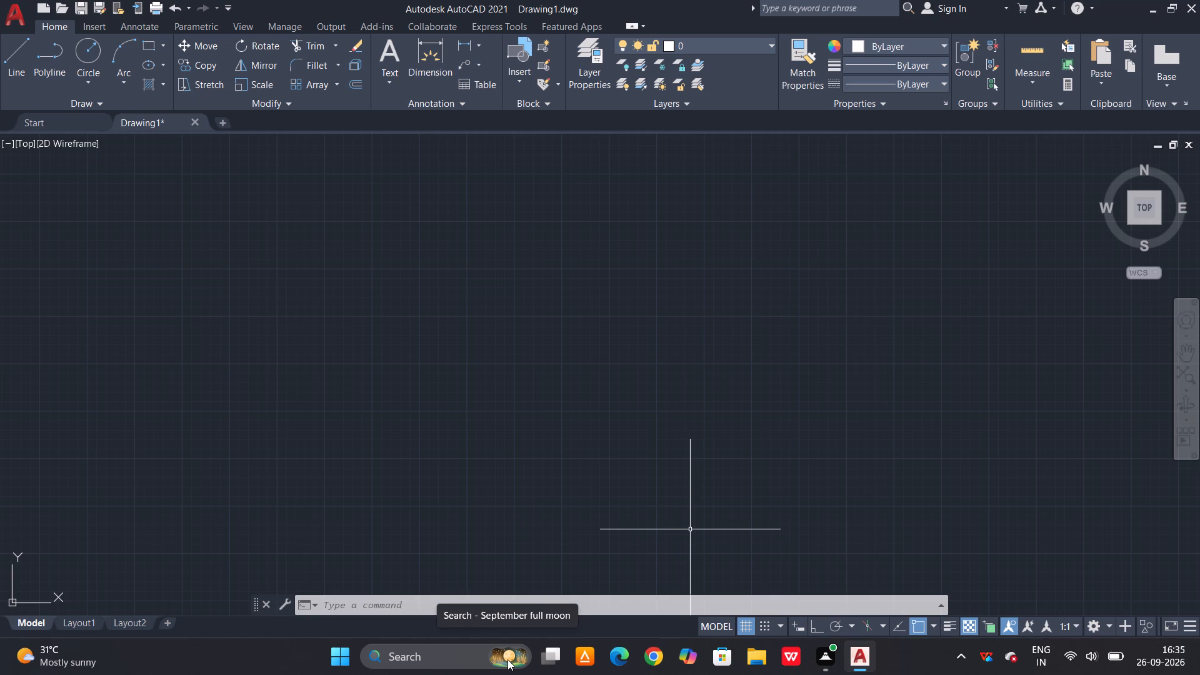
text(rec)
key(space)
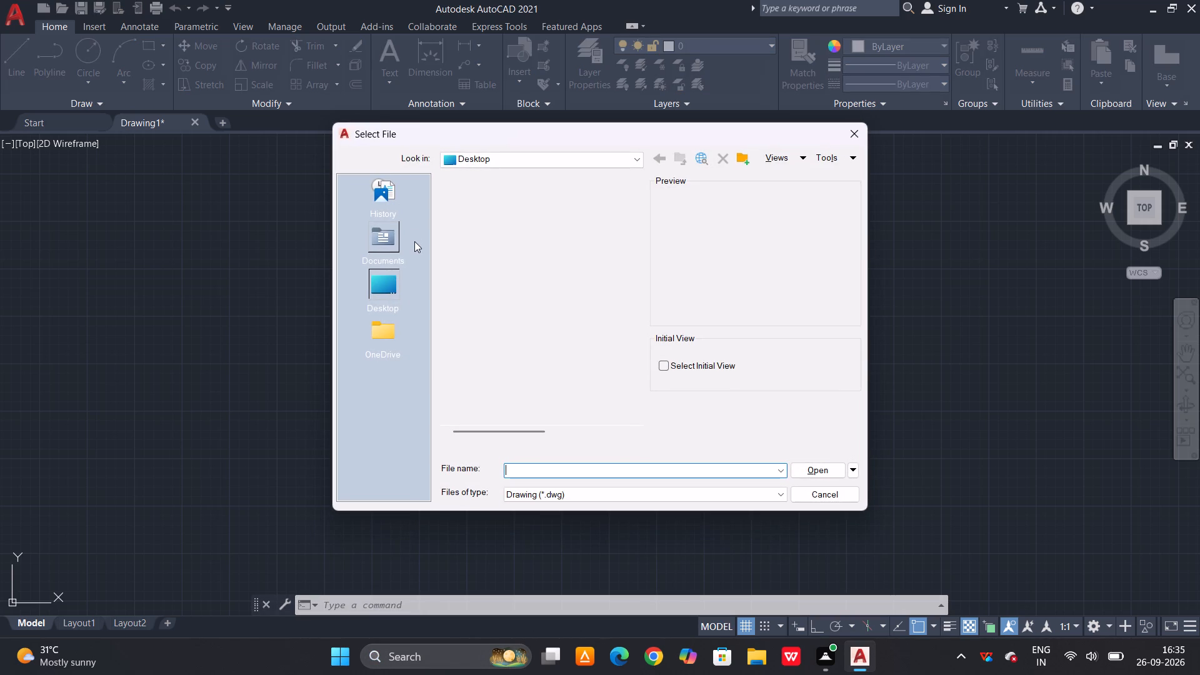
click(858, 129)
Draw a rectangle 745 wide and 1185 high in the empty drawing area.
text(re)
text(c)
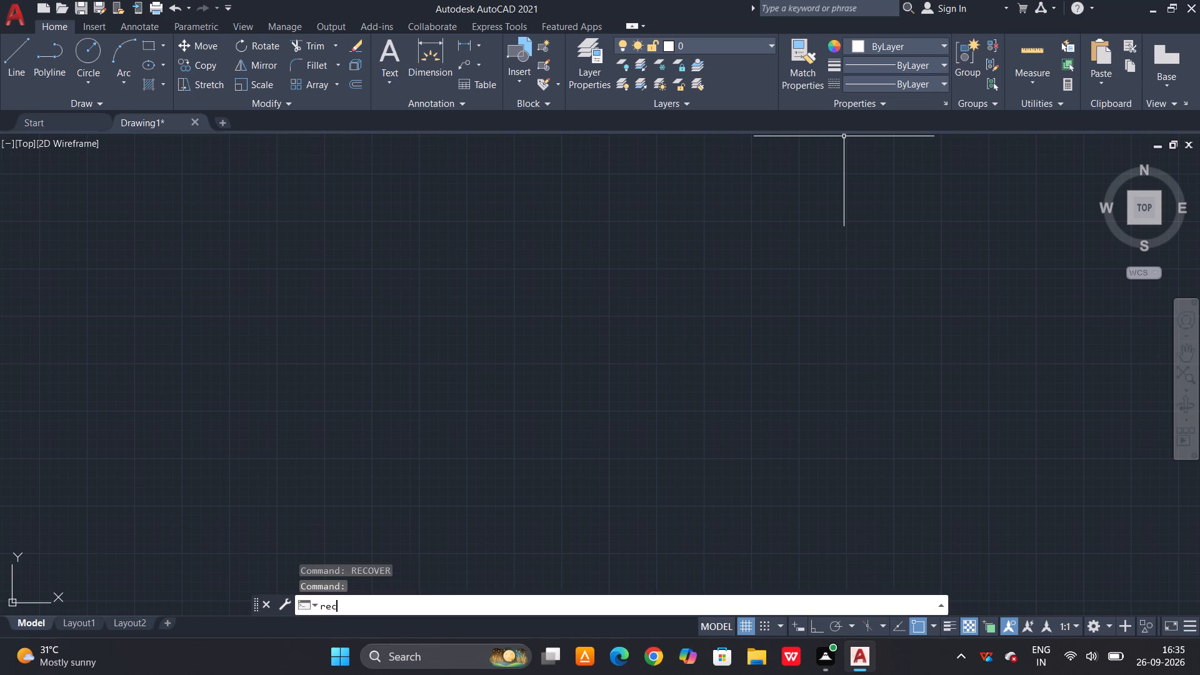
key(space)
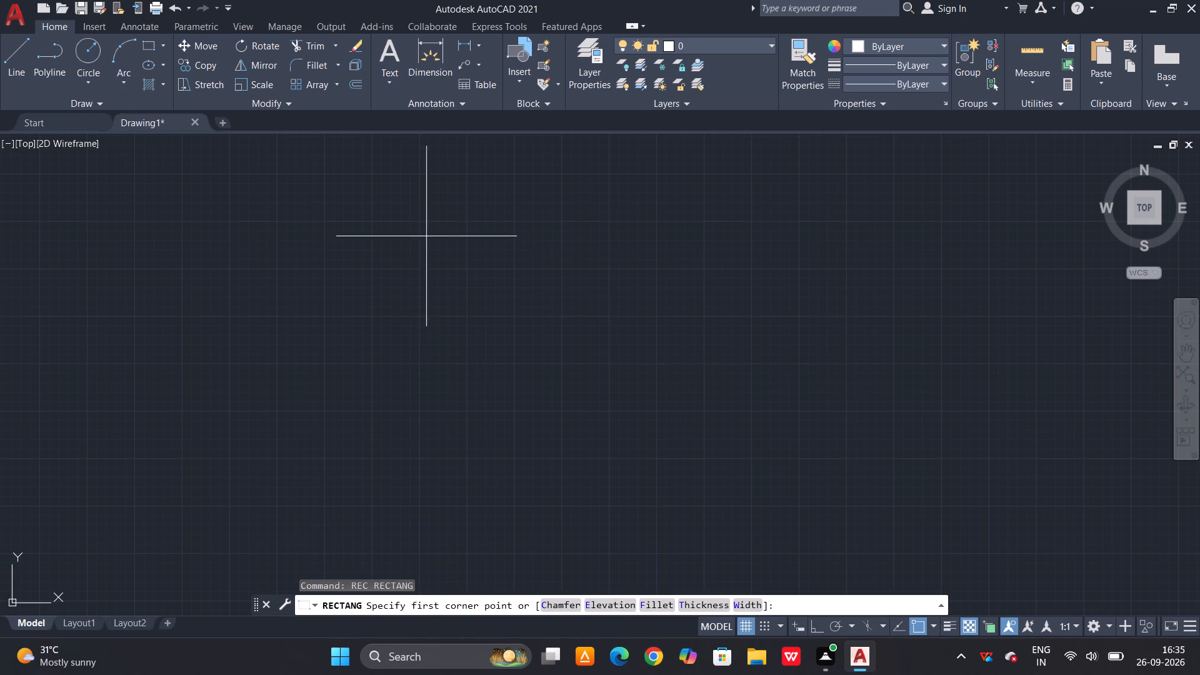
click(419, 218)
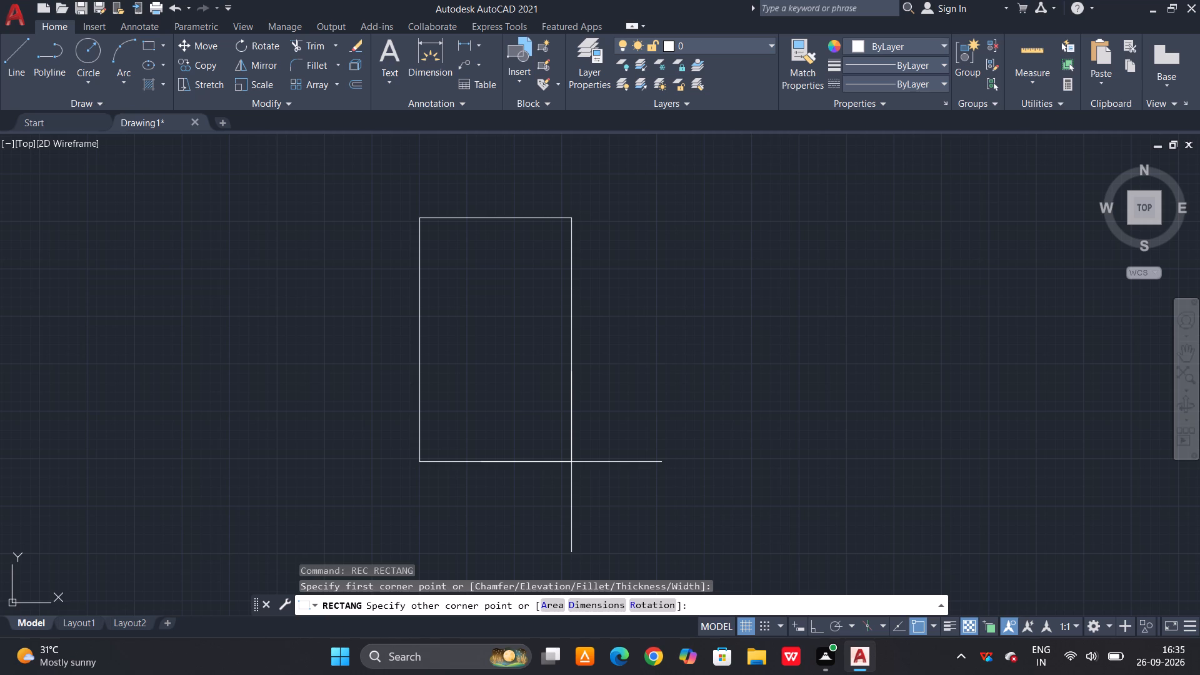
key(shift+at)
text(745)
key(comma)
text(11)
text(85)
key(Return)
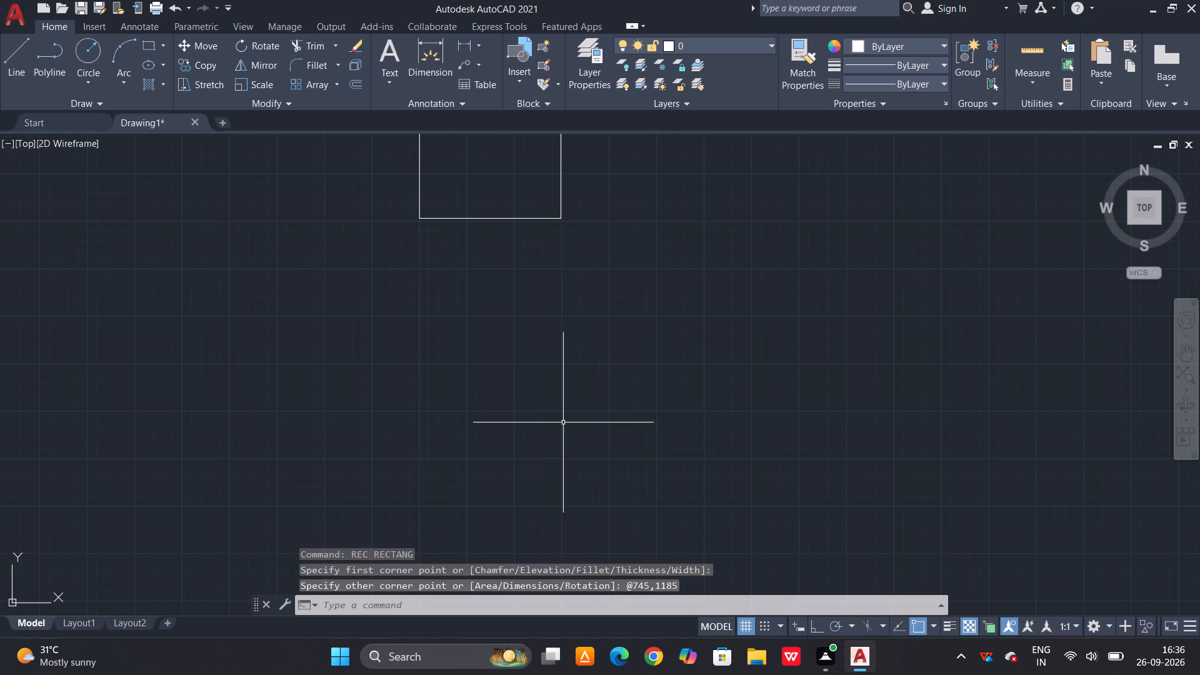
scroll(562, 418, down, 1)
scroll(514, 161, up, 2)
middle_drag(503, 207, 503, 211)
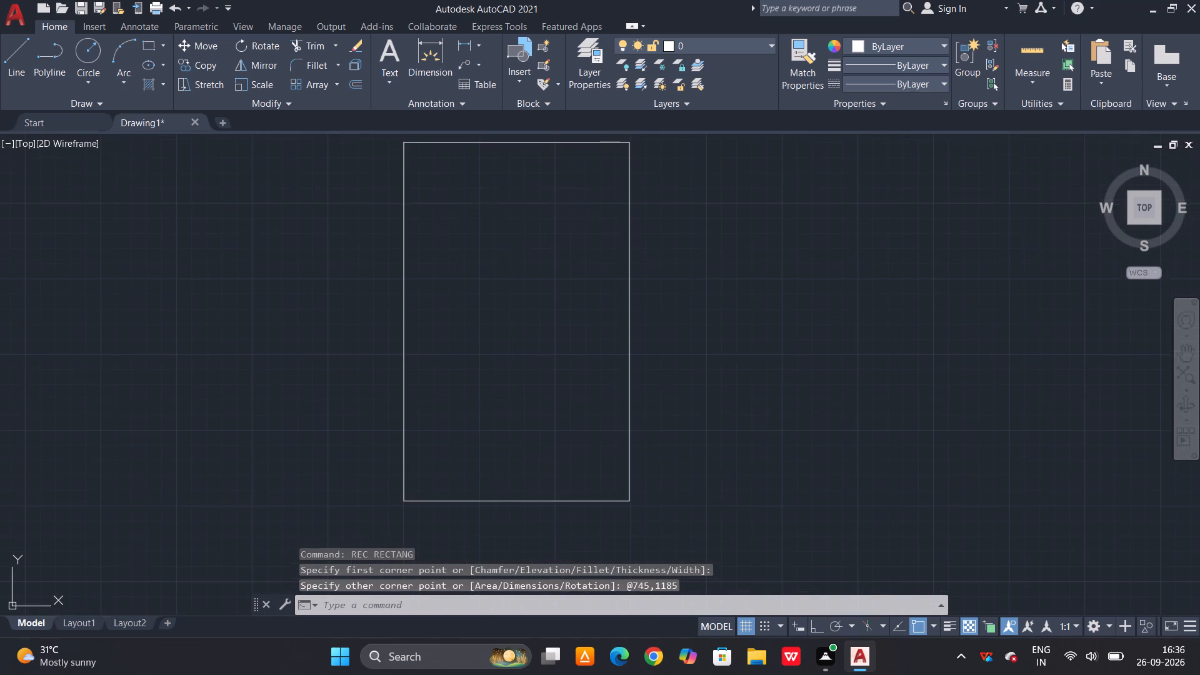
middle_drag(503, 211, 501, 230)
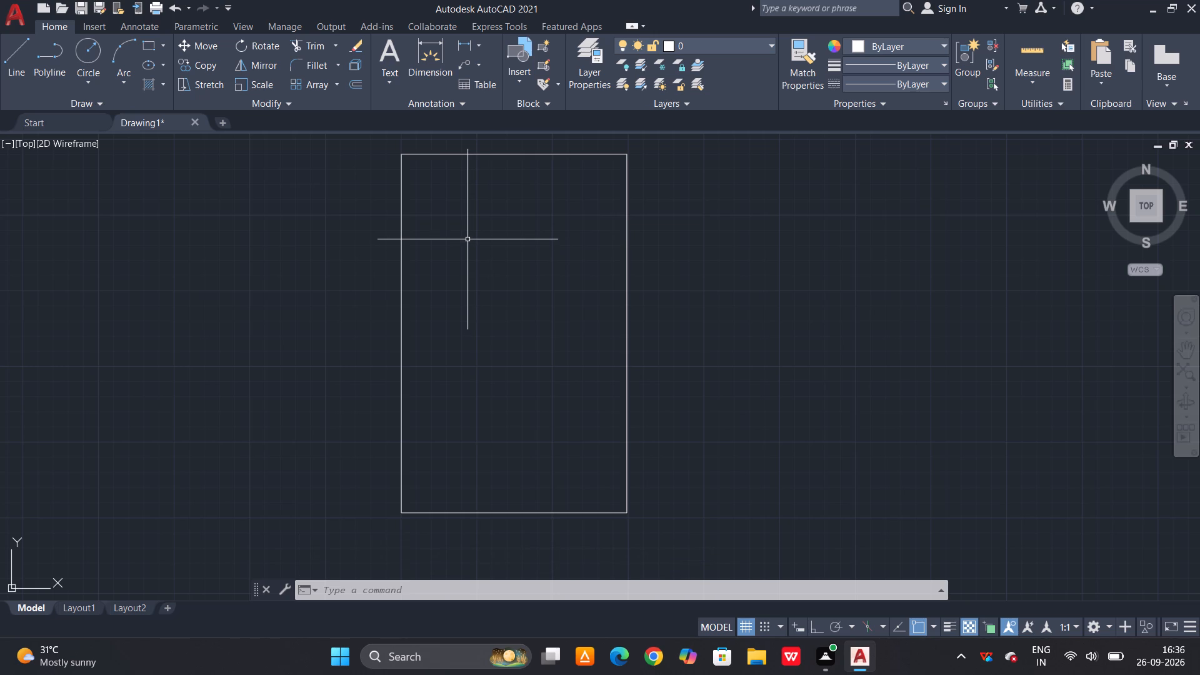
Offset the rectangle inward by 15.
text(o 15)
key(space)
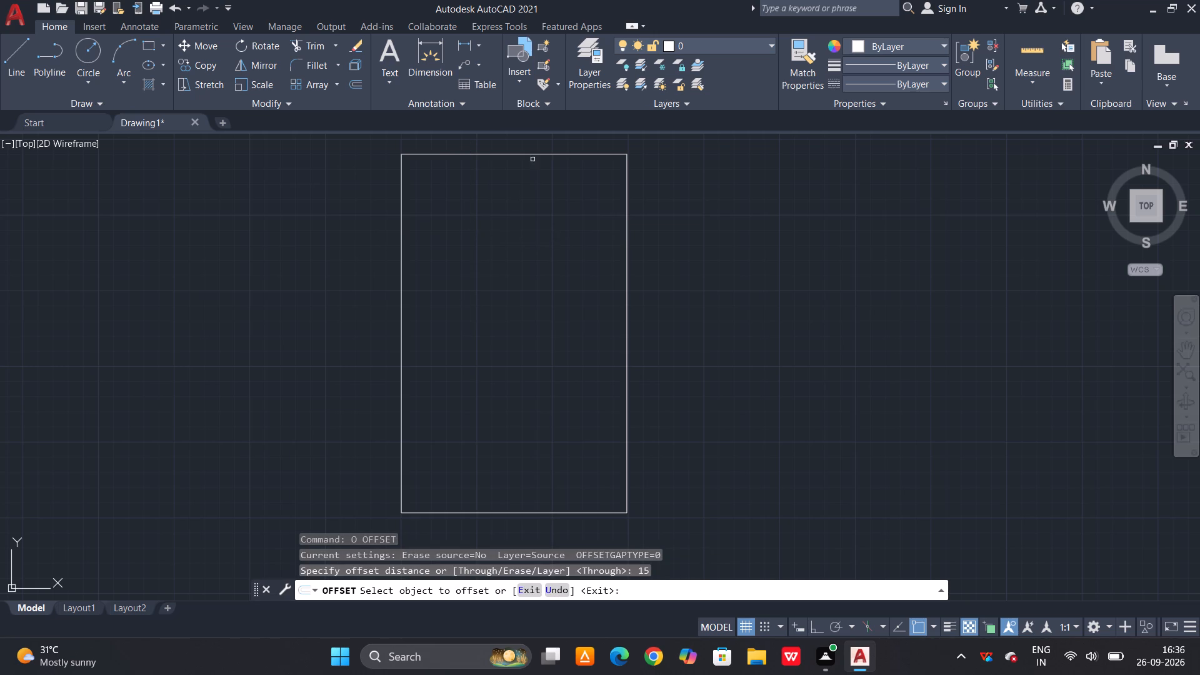
click(534, 152)
click(519, 219)
scroll(541, 136, up, 1)
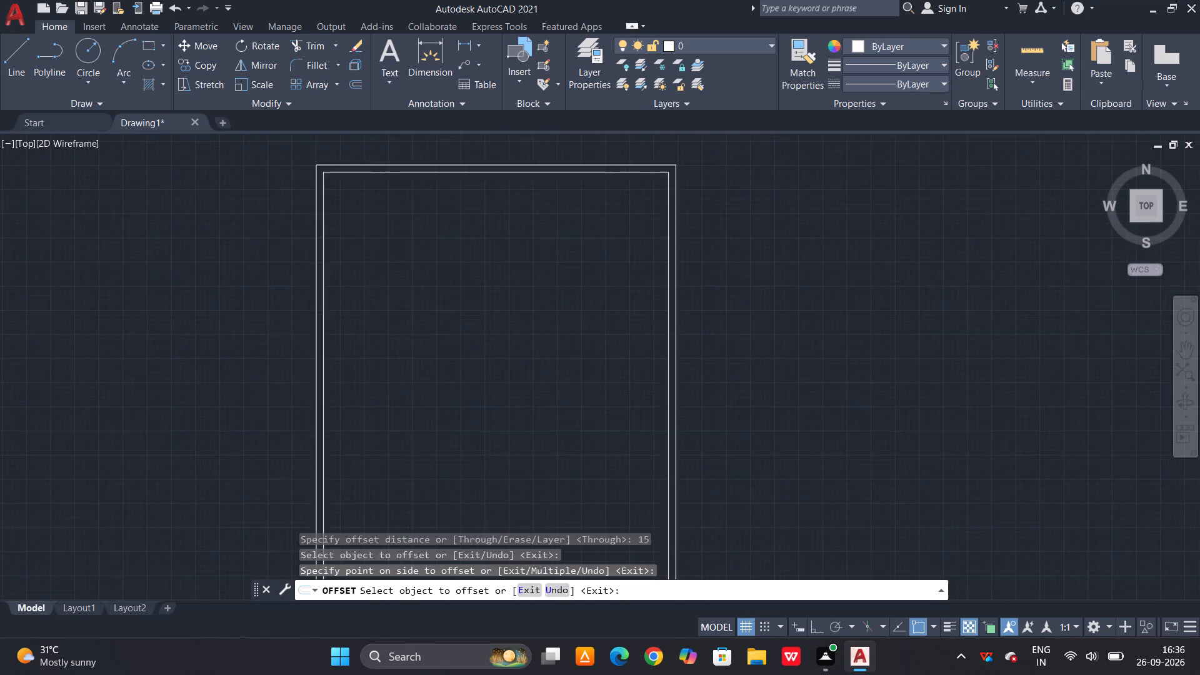
scroll(541, 136, up, 1)
key(Escape)
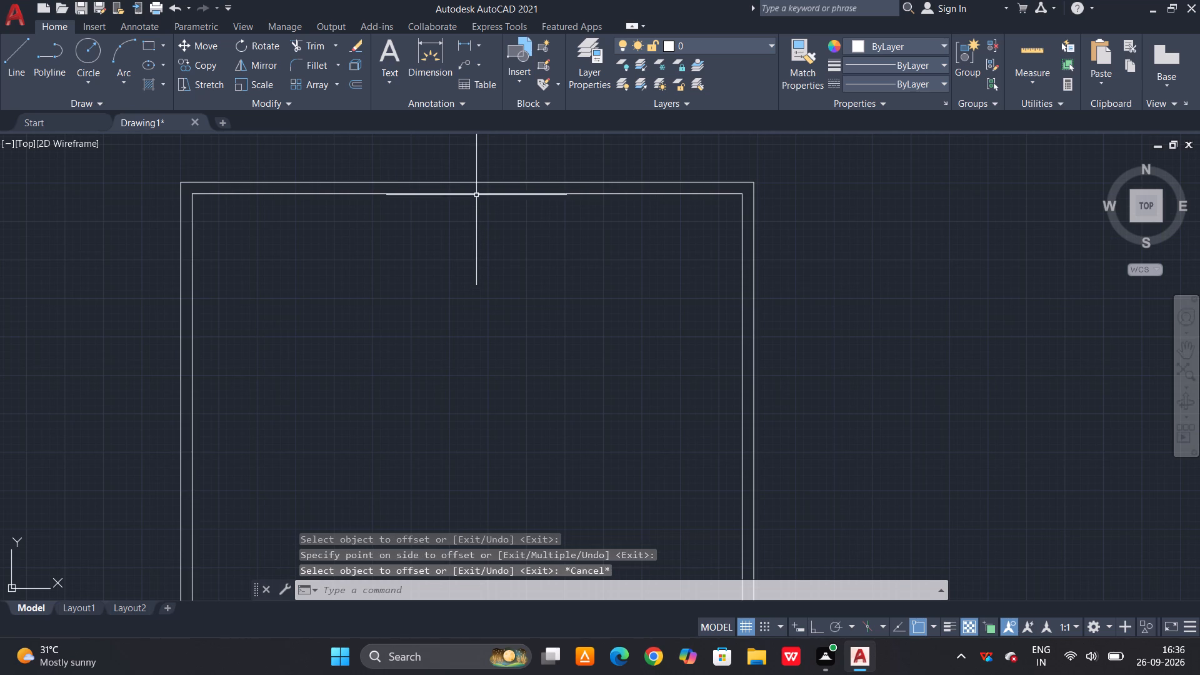
Explode the inner rectangle into separate lines.
click(478, 193)
key(x)
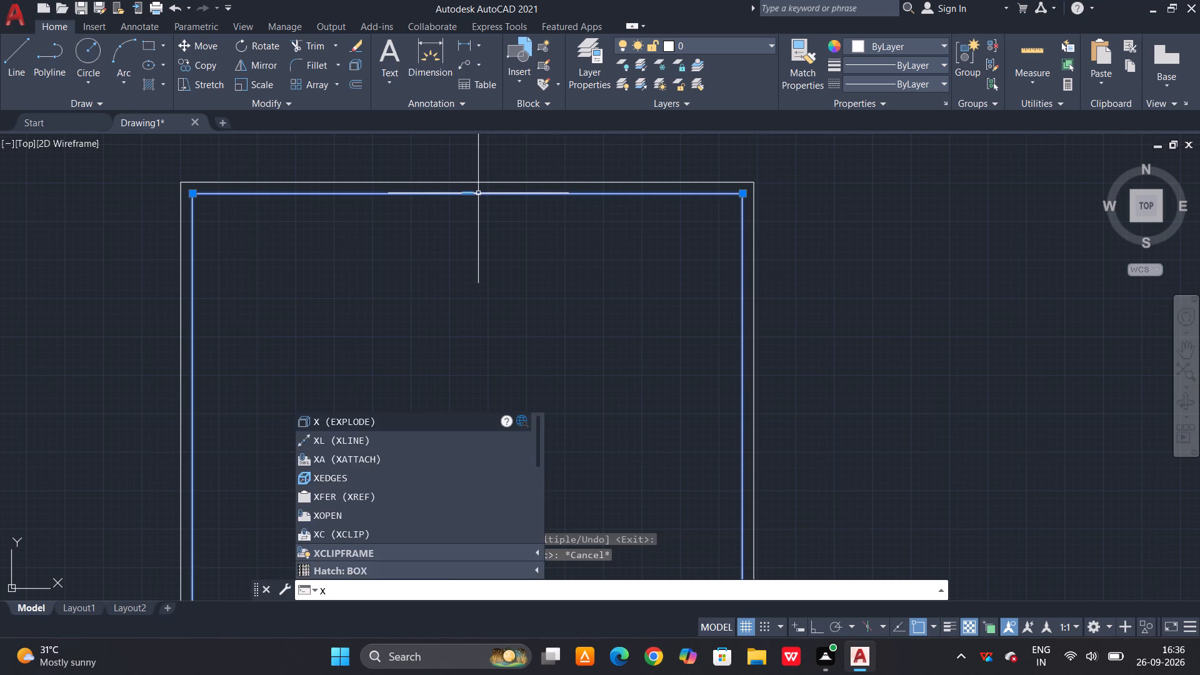
key(space)
key(Escape)
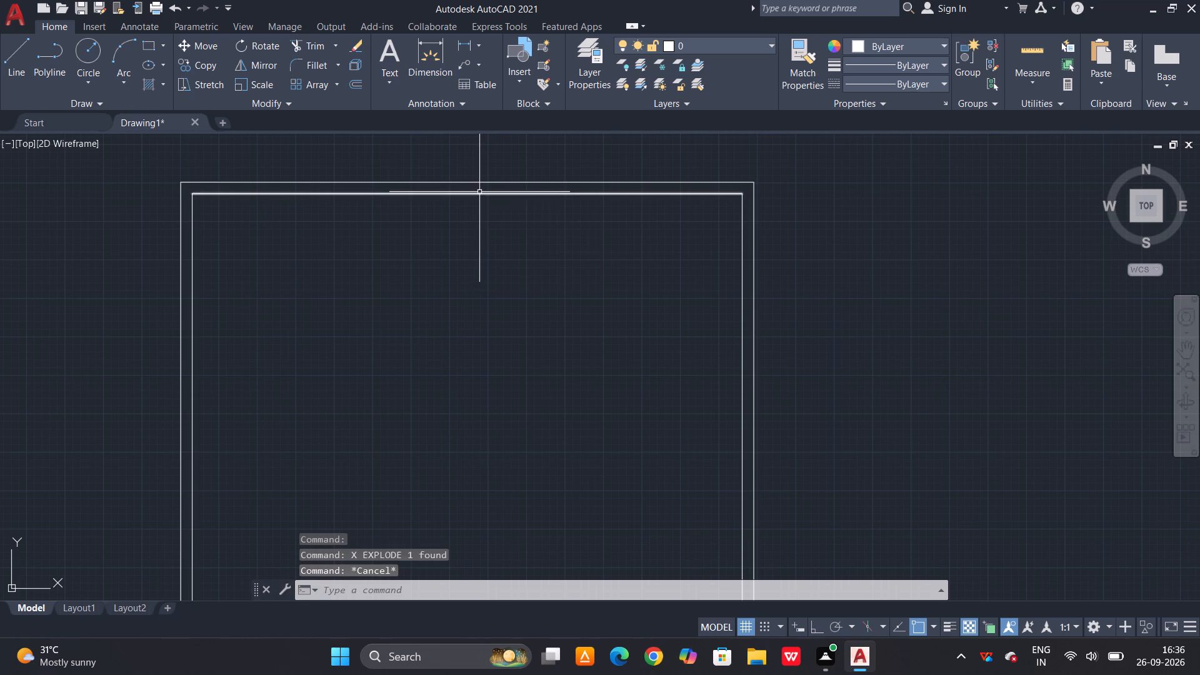
Offset the inner rectangle's left edge by 345 toward the interior.
text(o 345)
key(space)
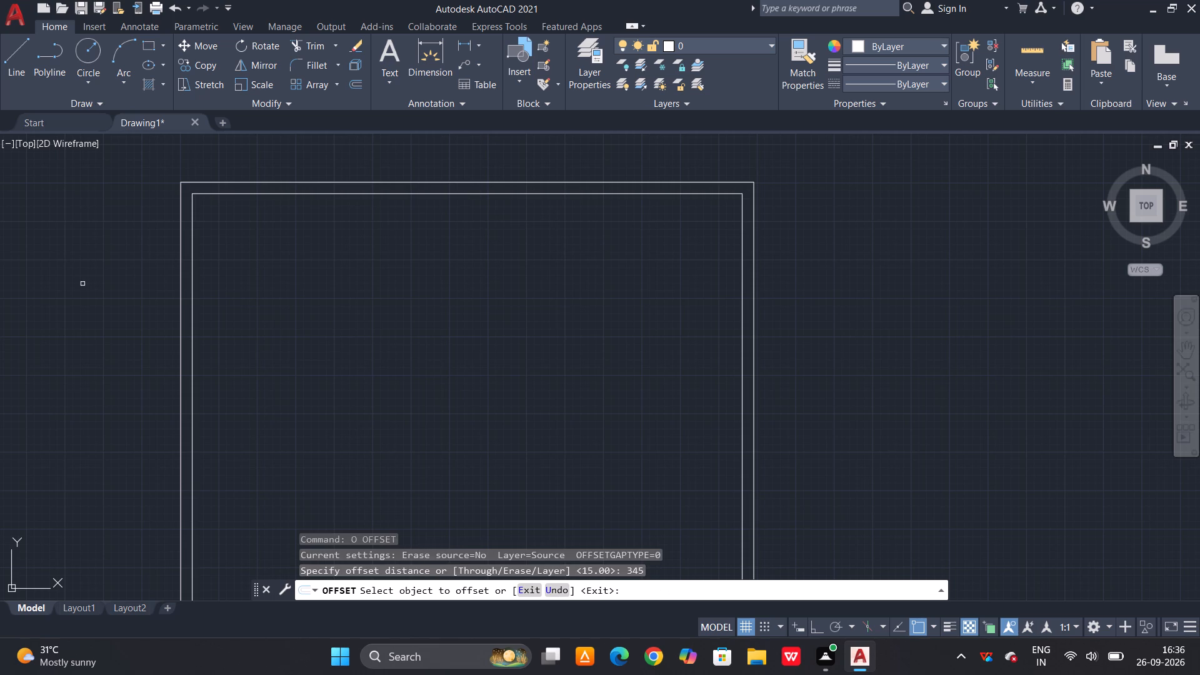
click(191, 277)
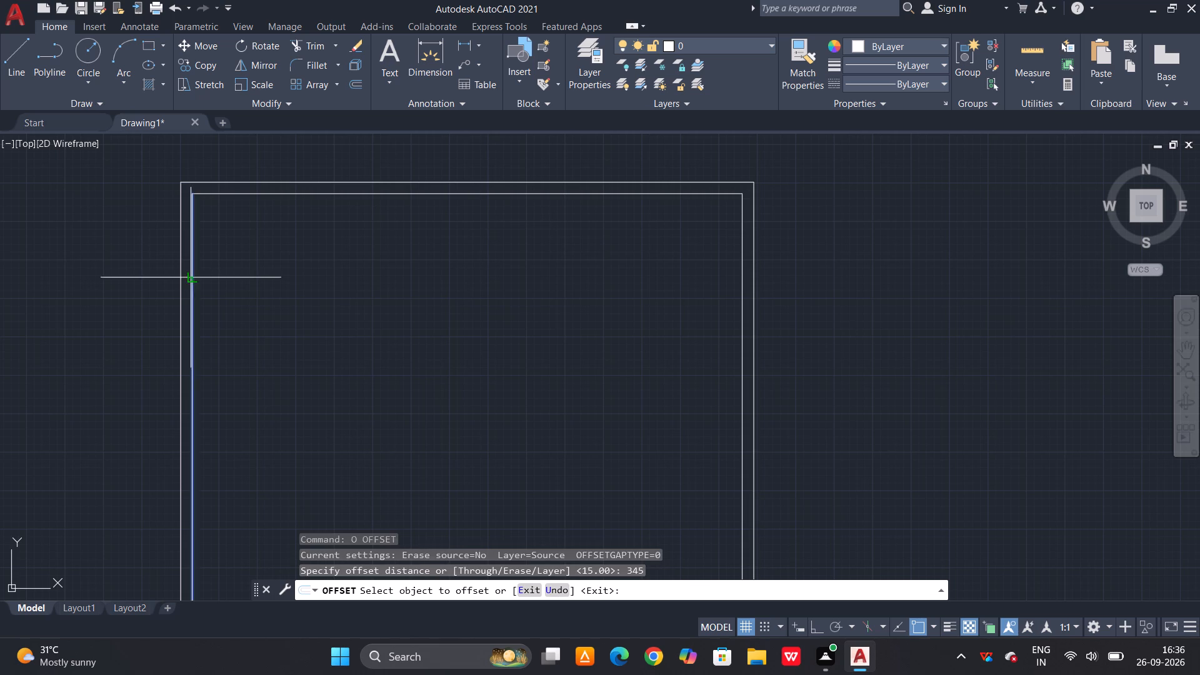
click(244, 286)
key(Escape)
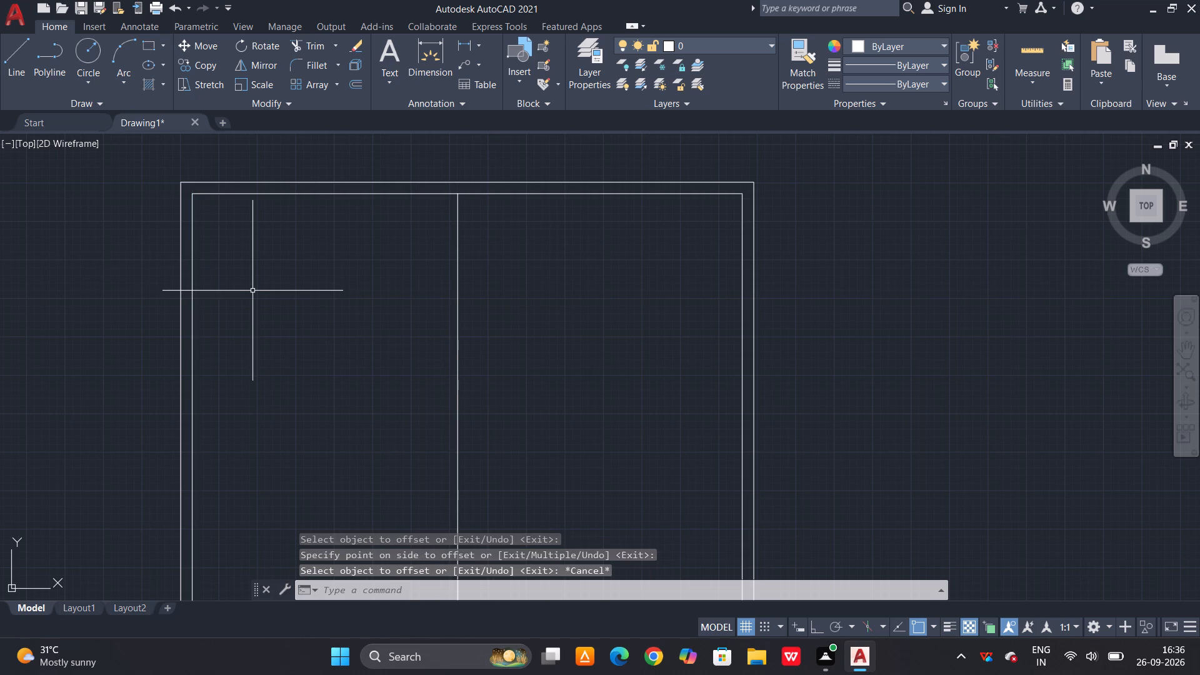
Offset the inner rectangle's top edge by 310 toward the interior.
key(o)
key(space)
text(310)
key(space)
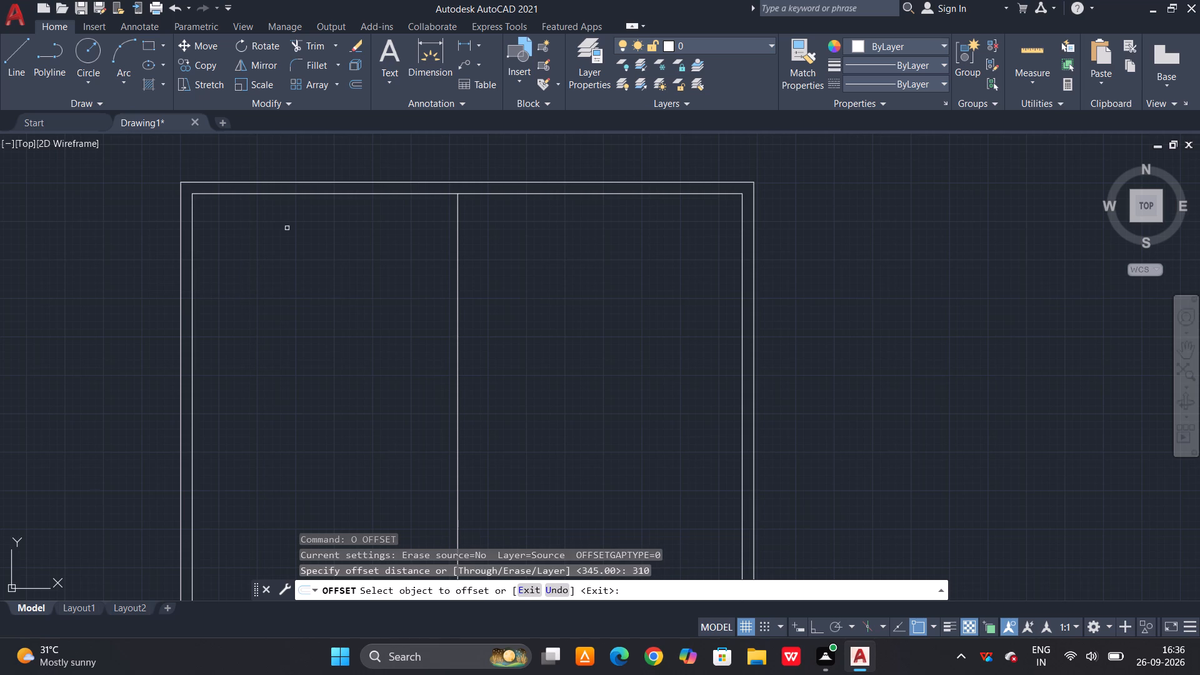
click(323, 194)
click(316, 307)
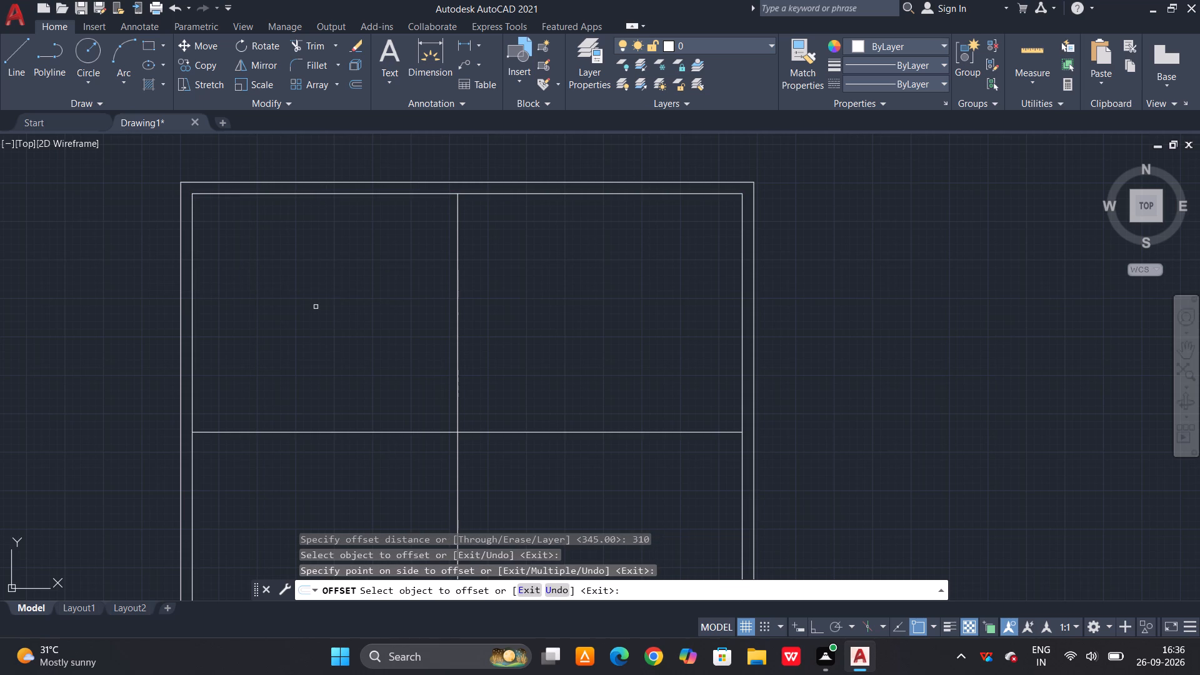
key(Escape)
Offset the vertical divider by 15 to its right and the horizontal divider by 15 downward to form double lines.
text(o 15)
key(space)
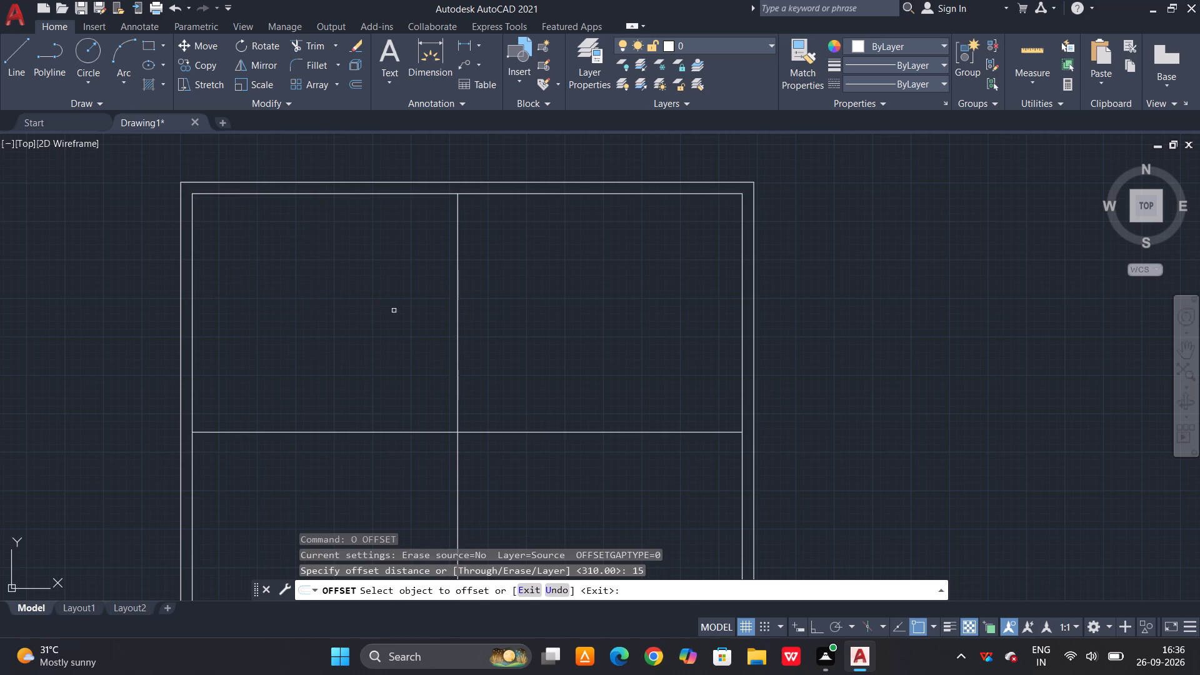
click(459, 373)
click(471, 380)
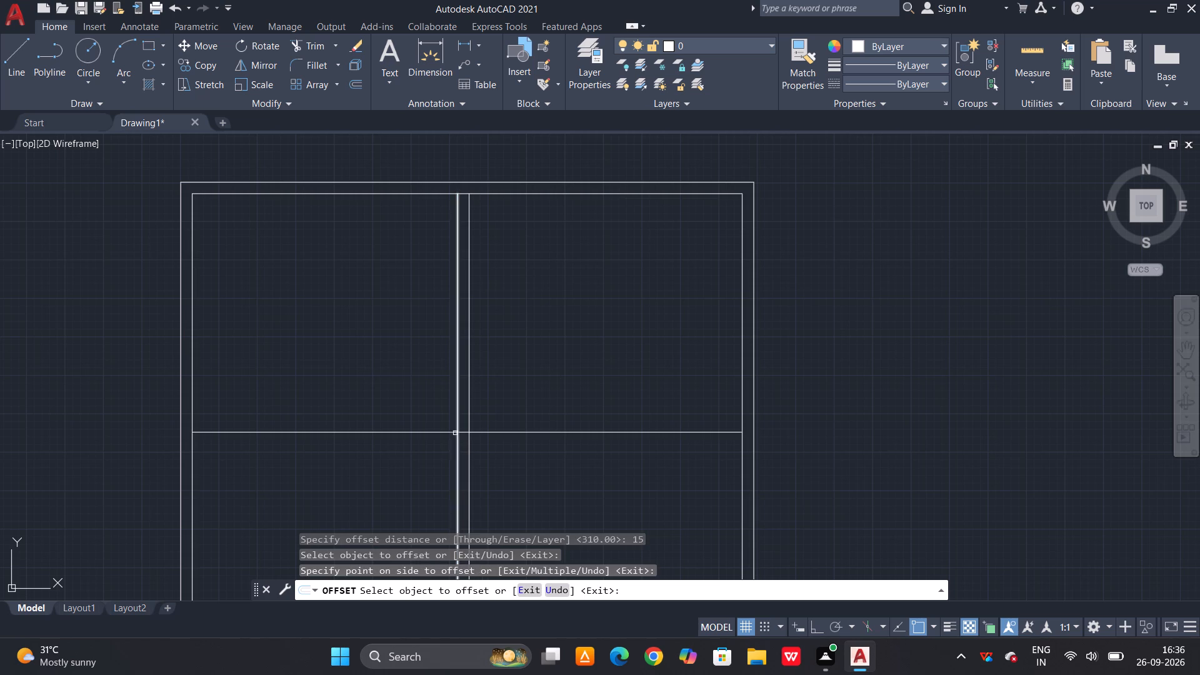
click(492, 433)
click(489, 467)
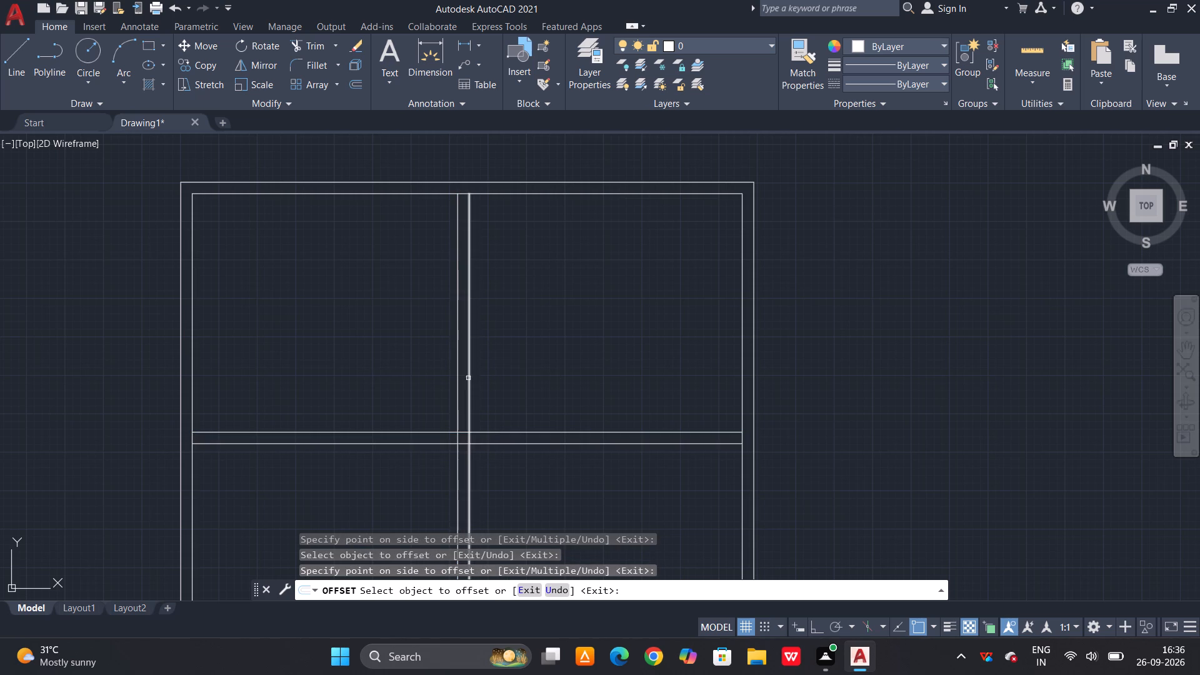
key(Escape)
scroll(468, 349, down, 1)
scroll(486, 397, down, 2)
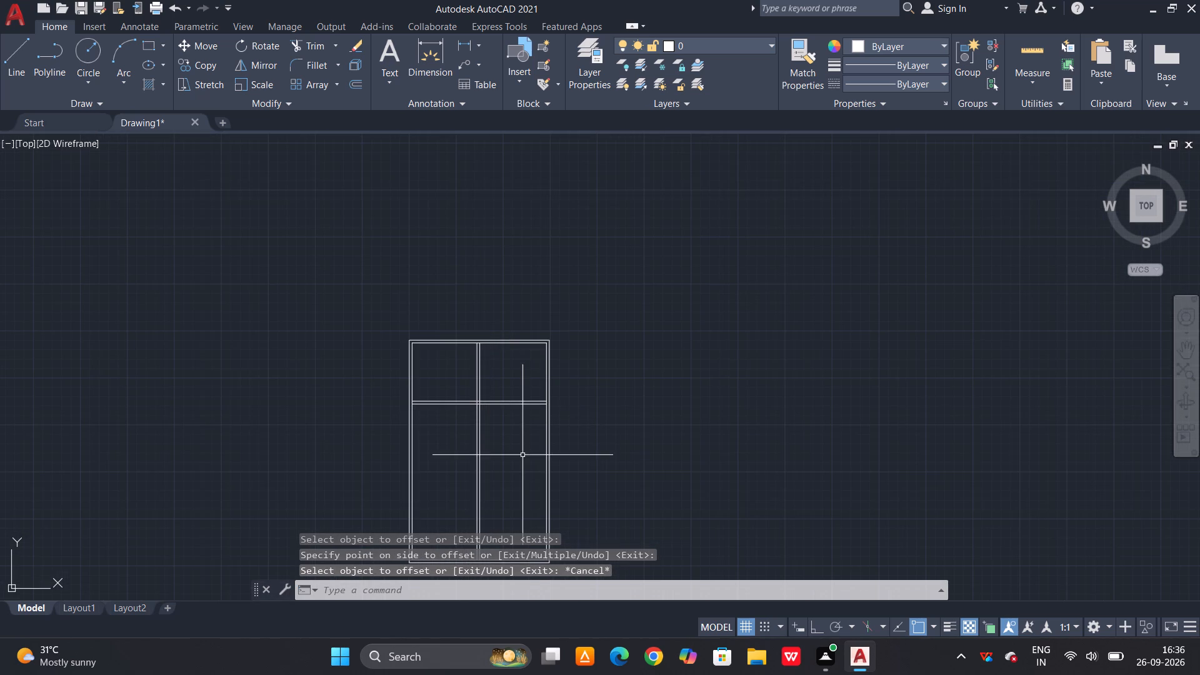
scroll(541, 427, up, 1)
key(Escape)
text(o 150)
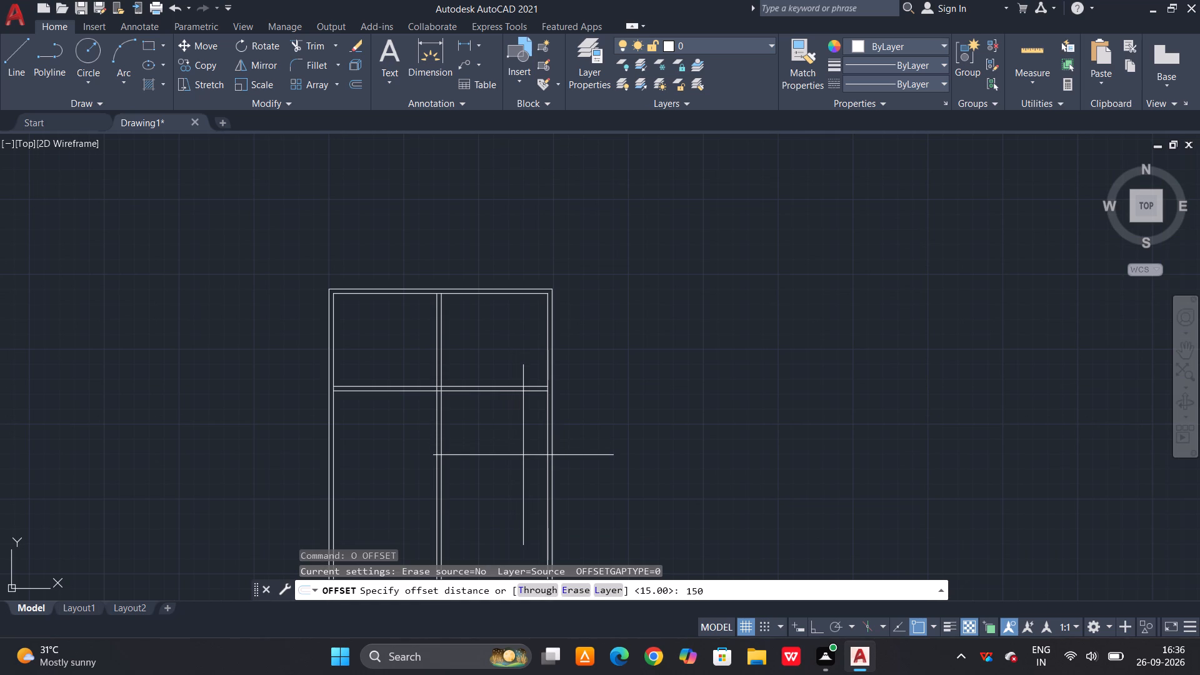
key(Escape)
Offset the inner rectangle's right edge by 250 toward the interior.
text(o 250)
key(space)
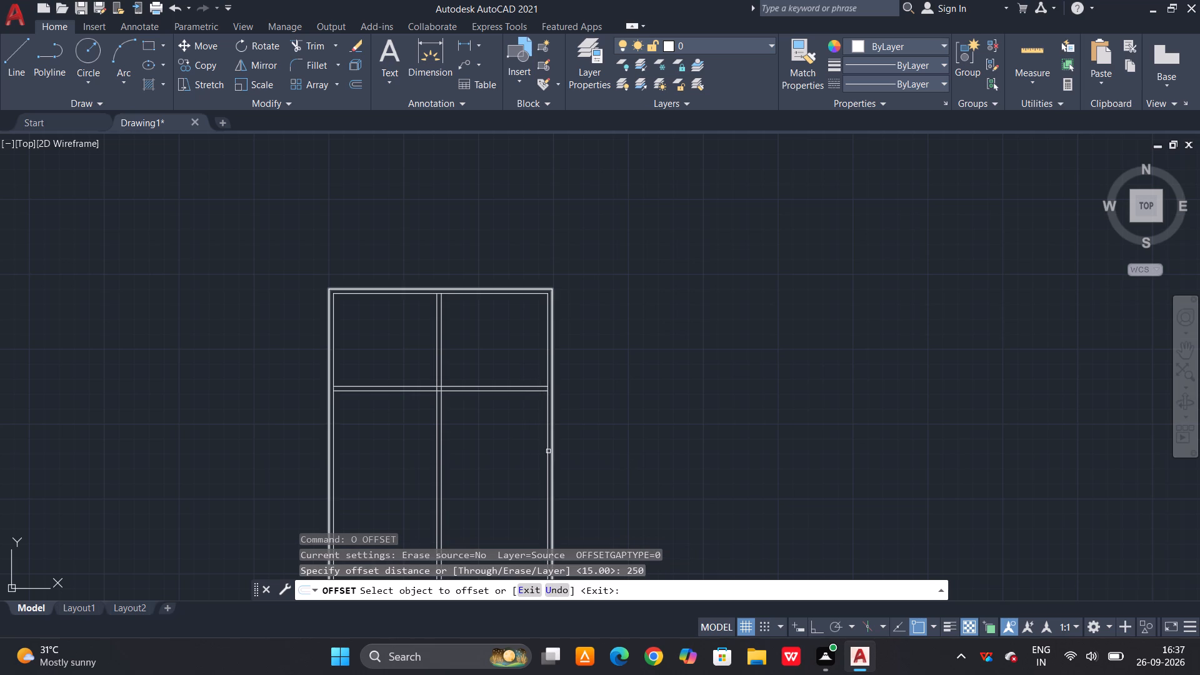
click(549, 451)
click(472, 466)
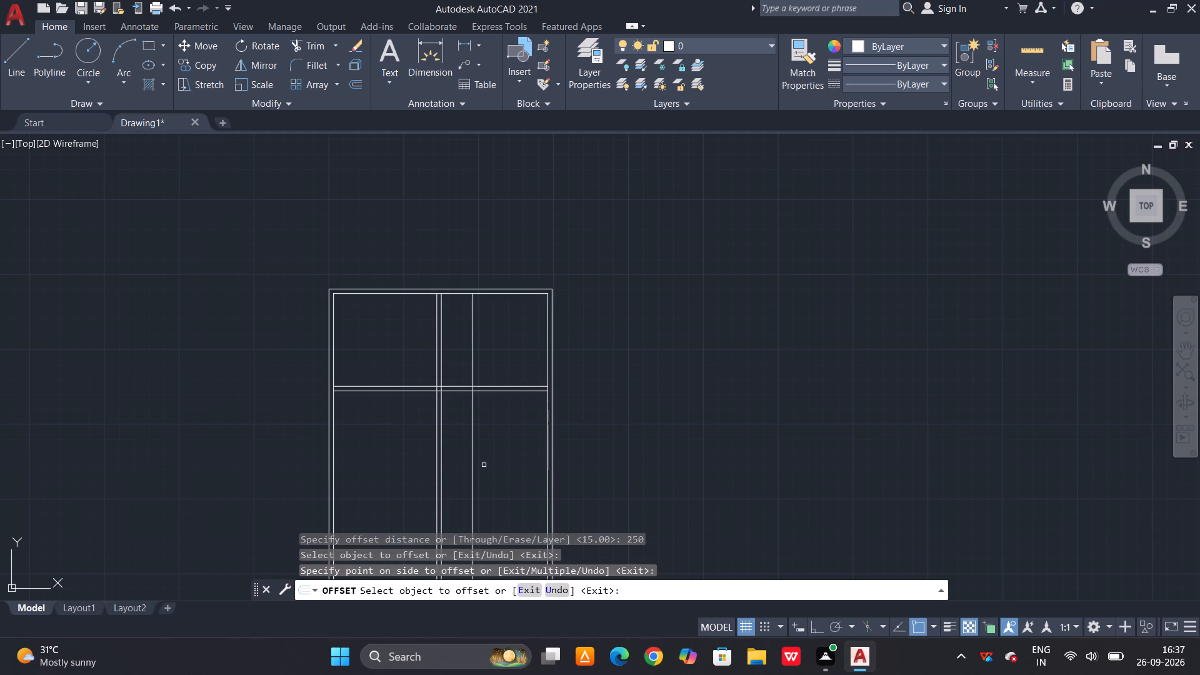
key(Escape)
Offset the lower line of the horizontal double divider downward by 150.
key(o)
key(space)
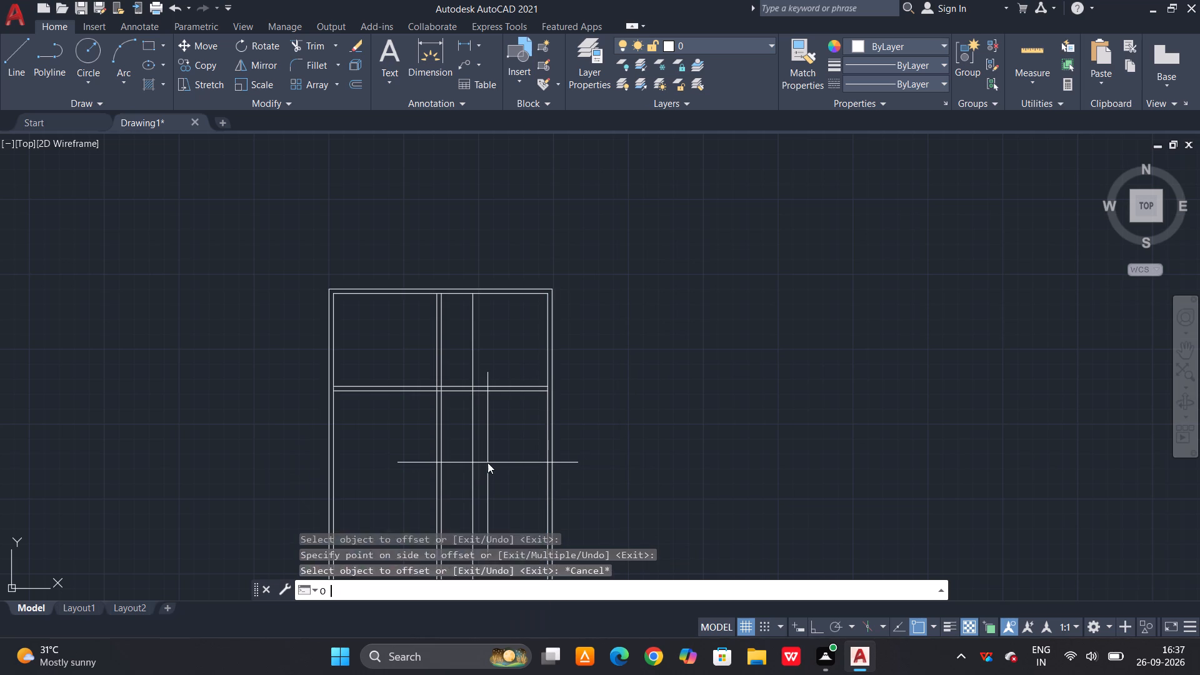
text(150)
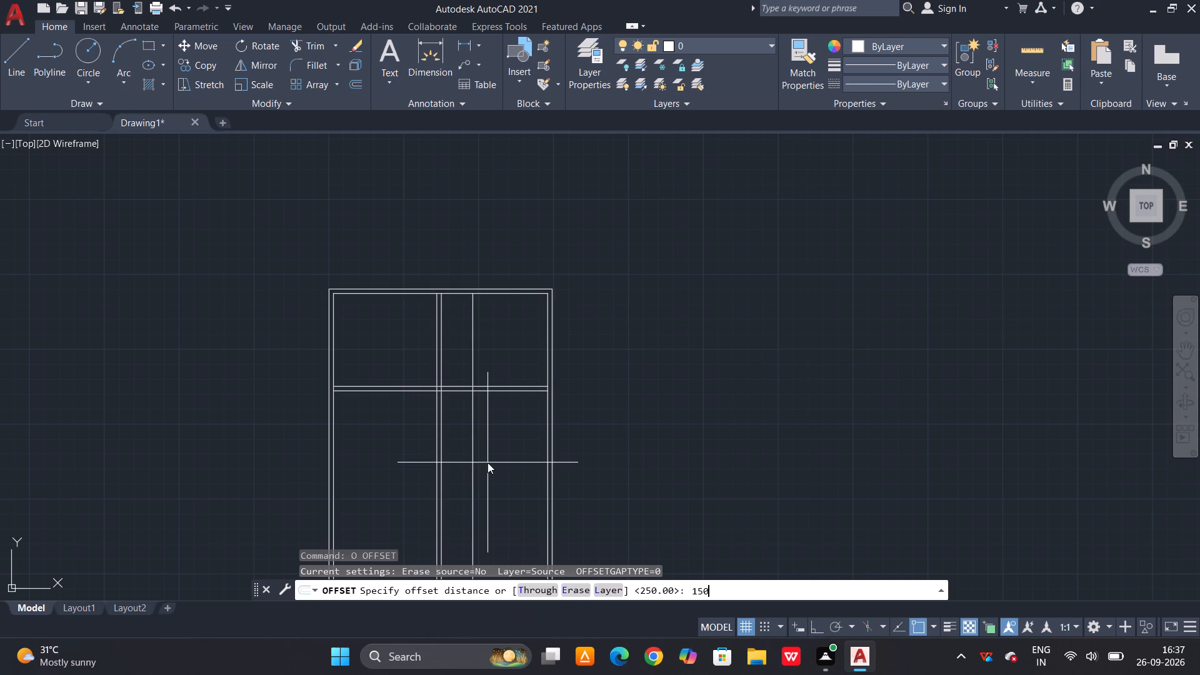
key(space)
click(510, 392)
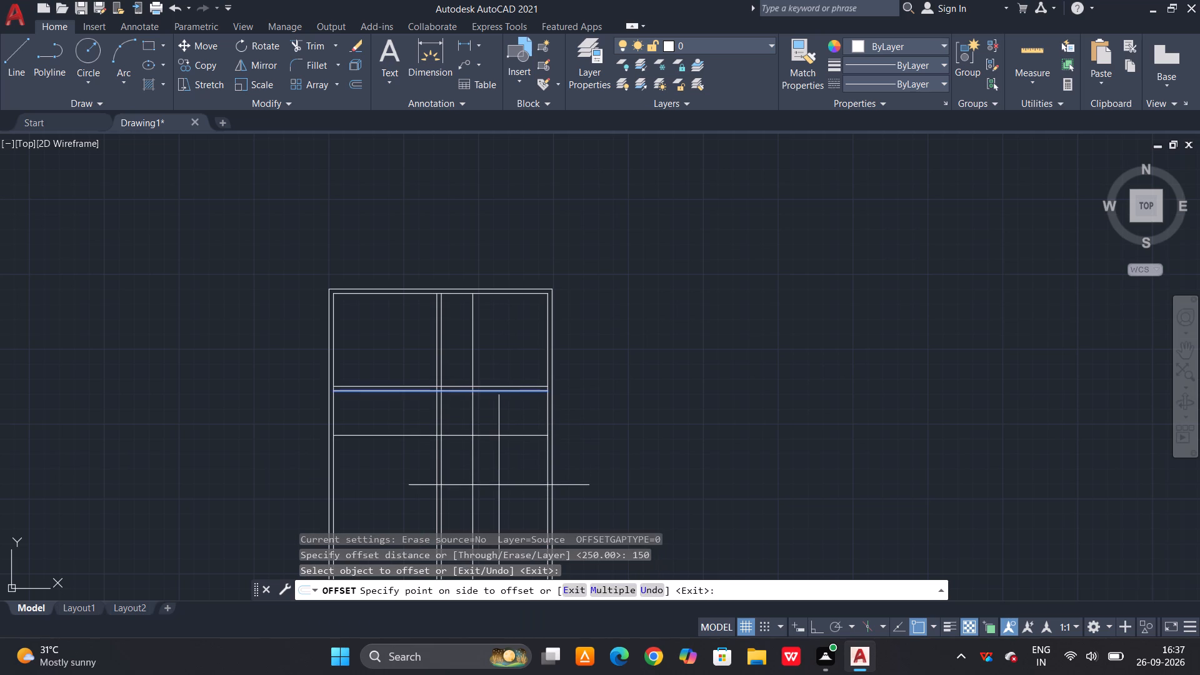
click(499, 485)
key(Escape)
key(Escape)
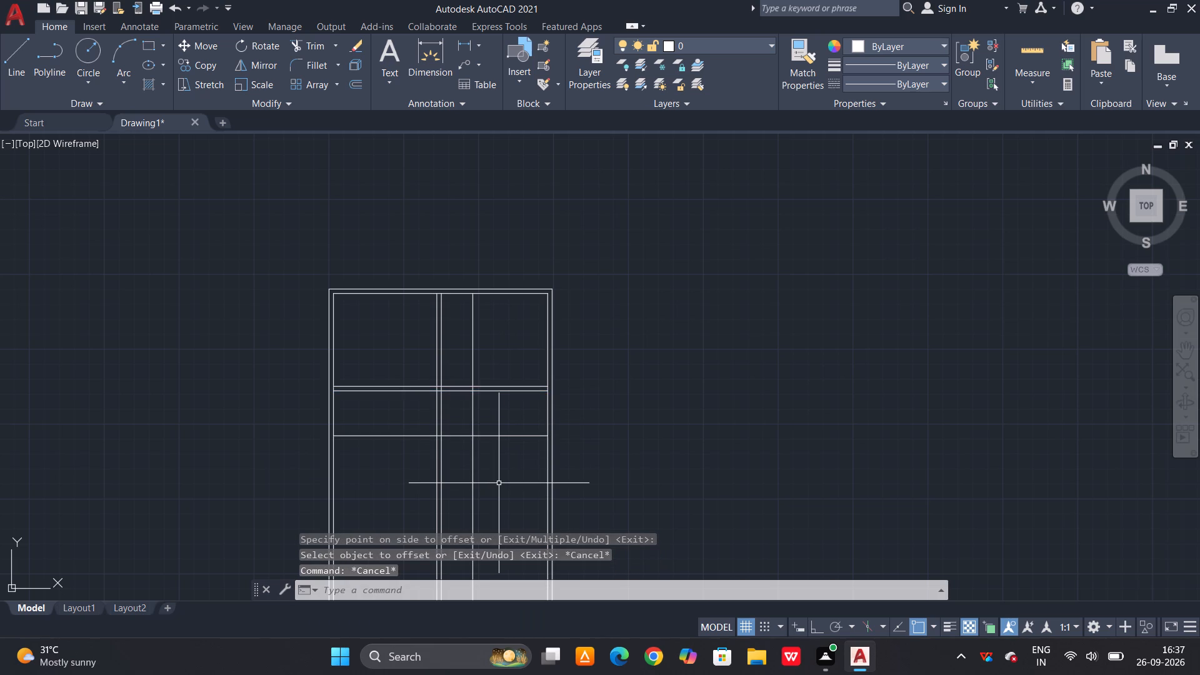
Trim the two new offset lines past their corner beside the central divider, and the vertical one between the horizontal double lines.
text(tr)
key(space)
key(space)
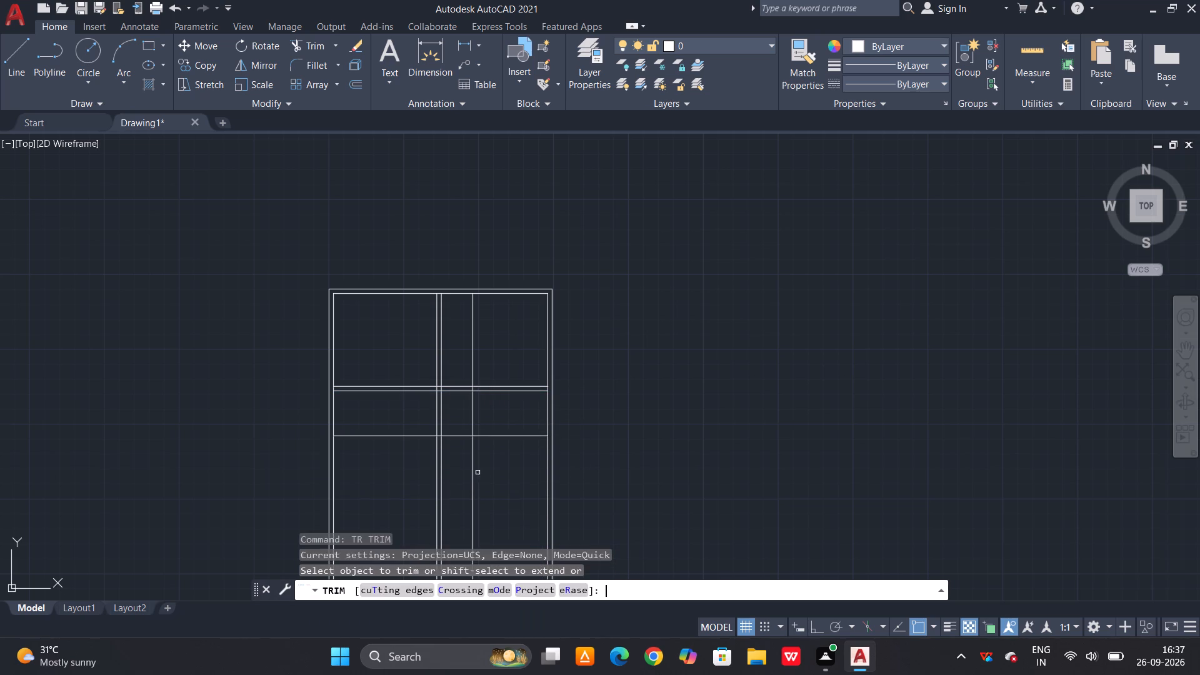
click(452, 431)
click(449, 439)
drag(472, 461, 484, 462)
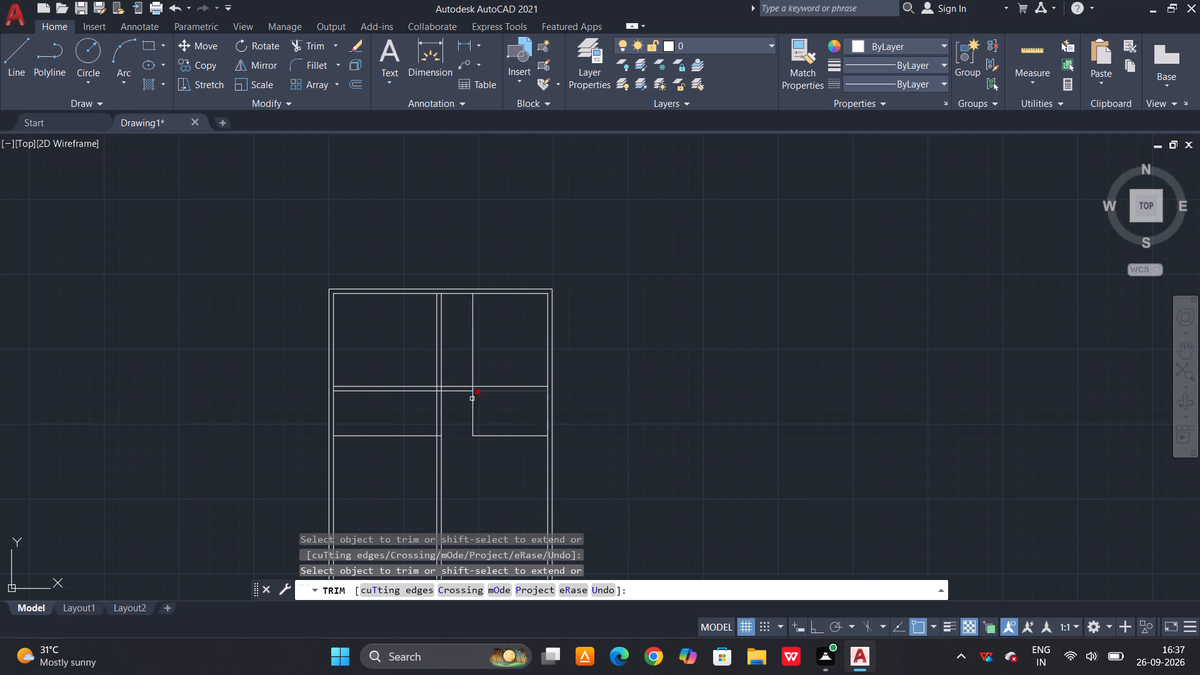
scroll(469, 400, up, 3)
click(472, 357)
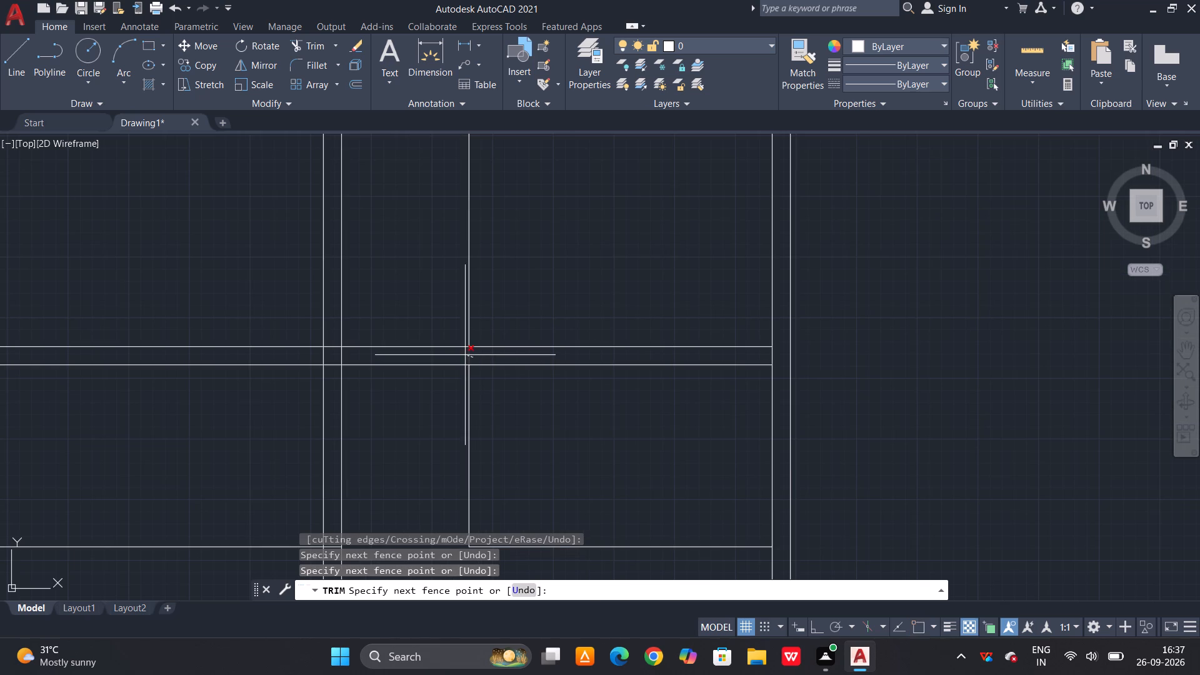
click(465, 355)
scroll(494, 348, down, 1)
key(Escape)
key(Escape)
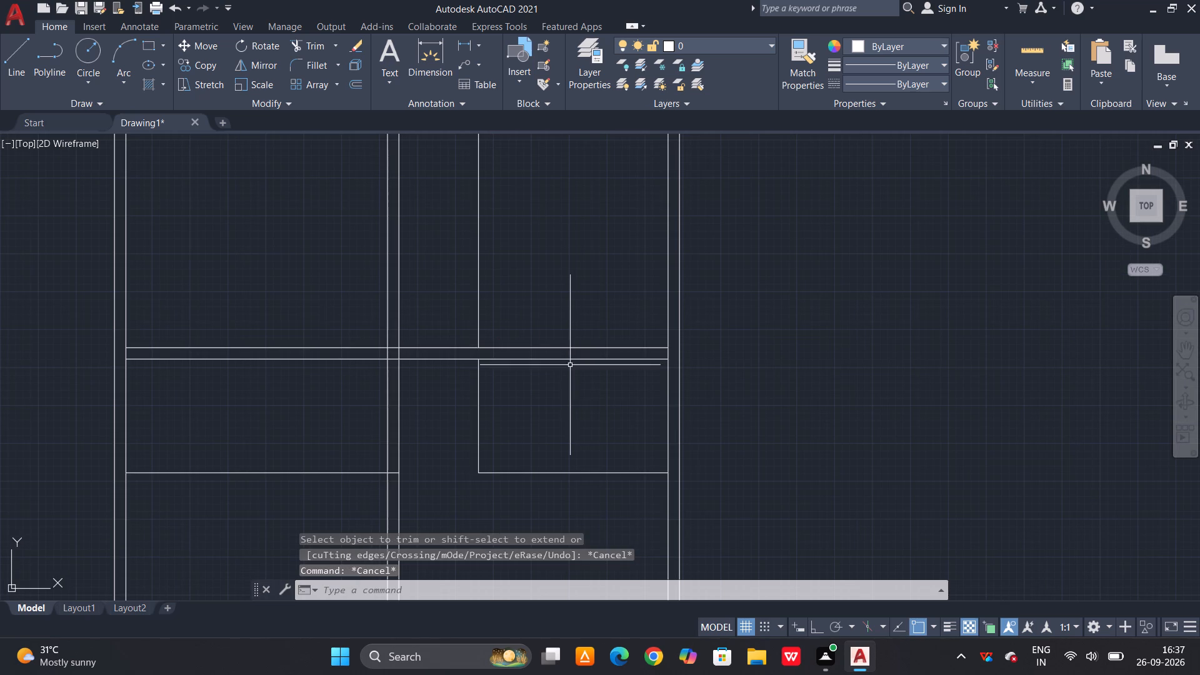
Offset the small compartment's left and bottom lines outward by 15.
key(o)
key(space)
text(1)
text(5)
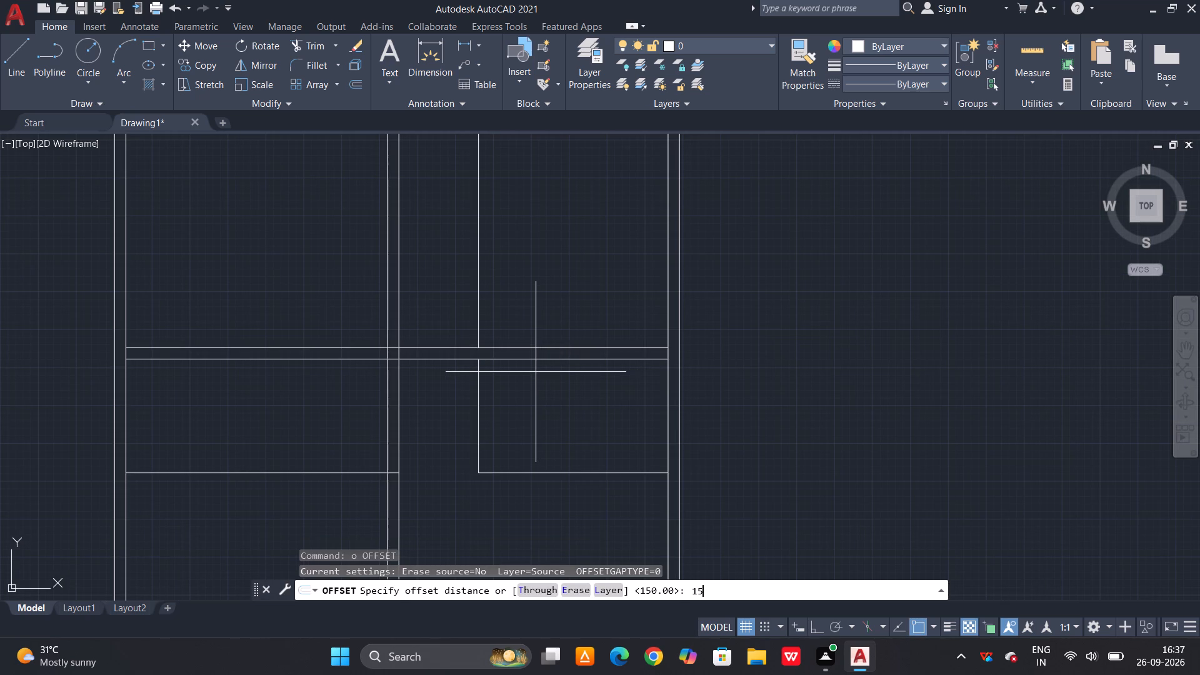
key(space)
click(478, 408)
click(461, 408)
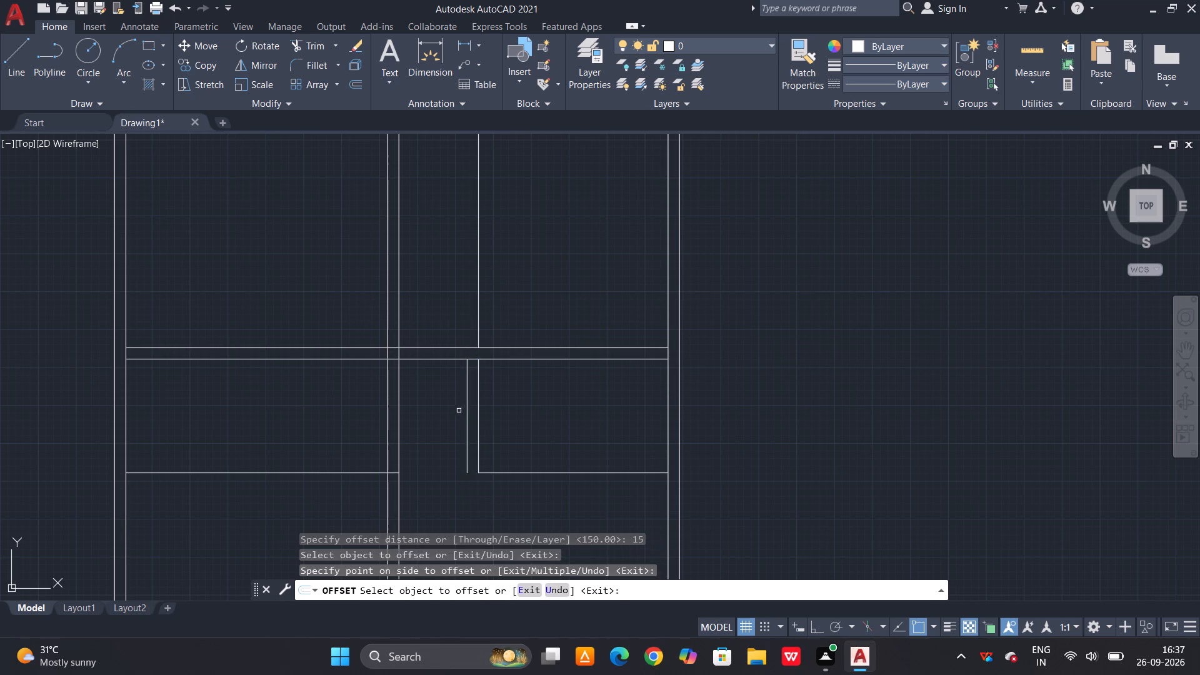
drag(494, 471, 494, 496)
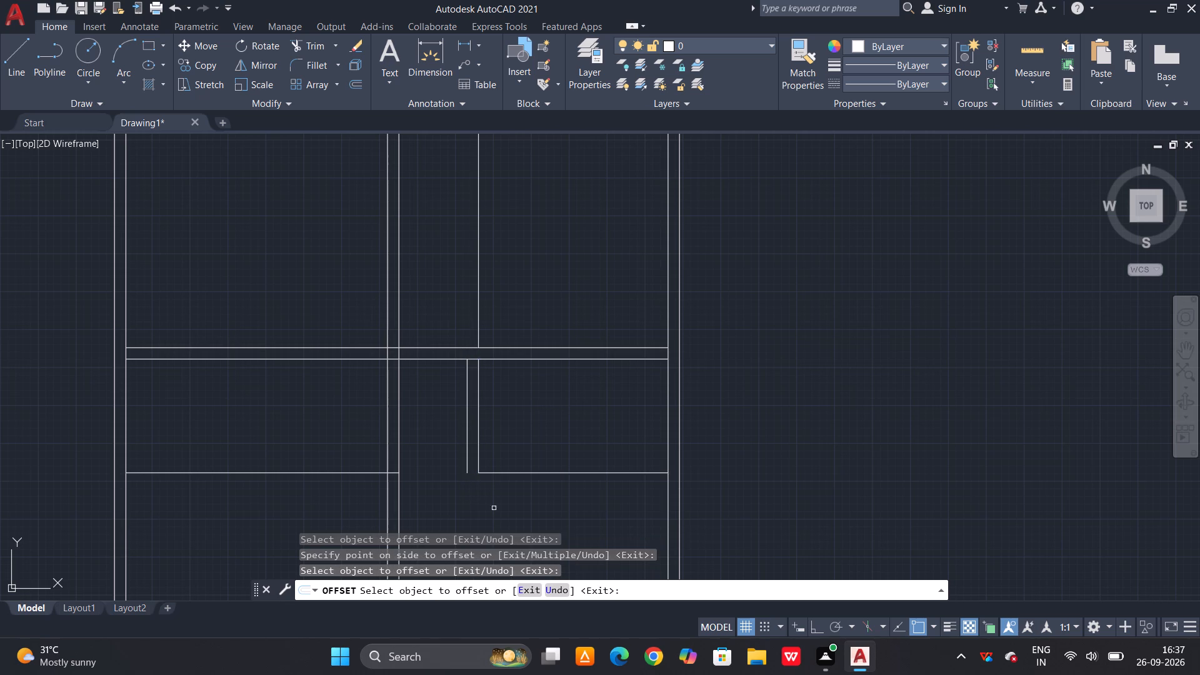
click(494, 519)
click(506, 471)
click(491, 501)
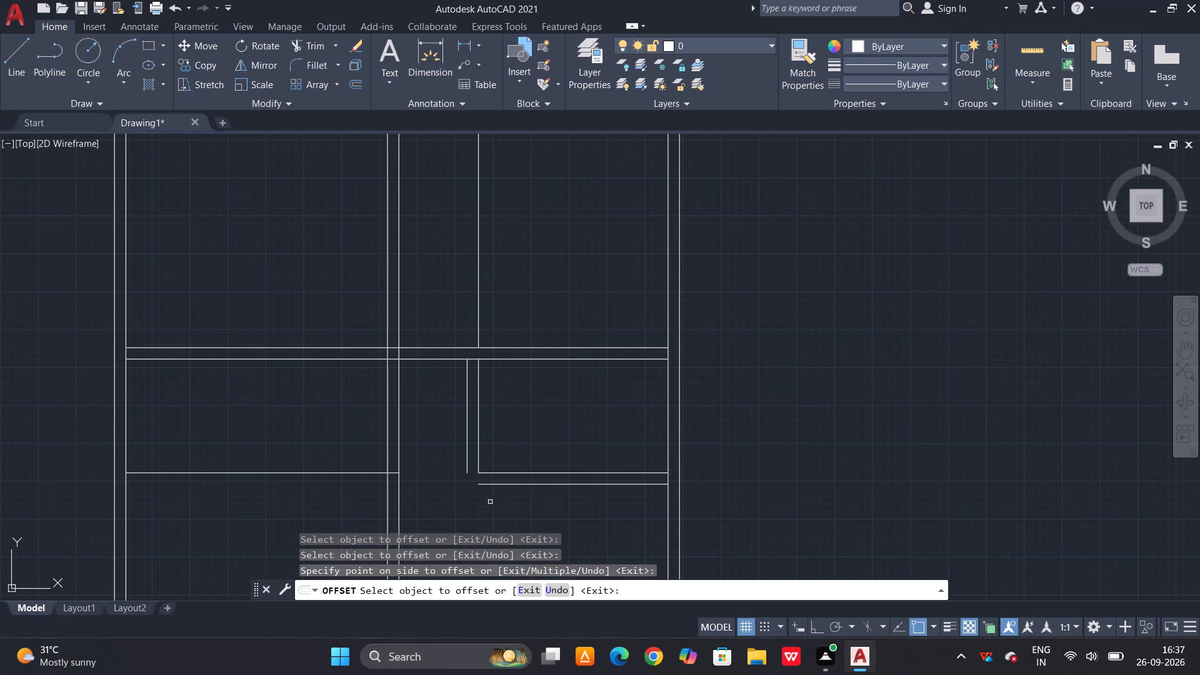
key(Escape)
Fillet the small compartment's outer left and bottom lines into a sharp corner with radius 0.
key(f)
key(space)
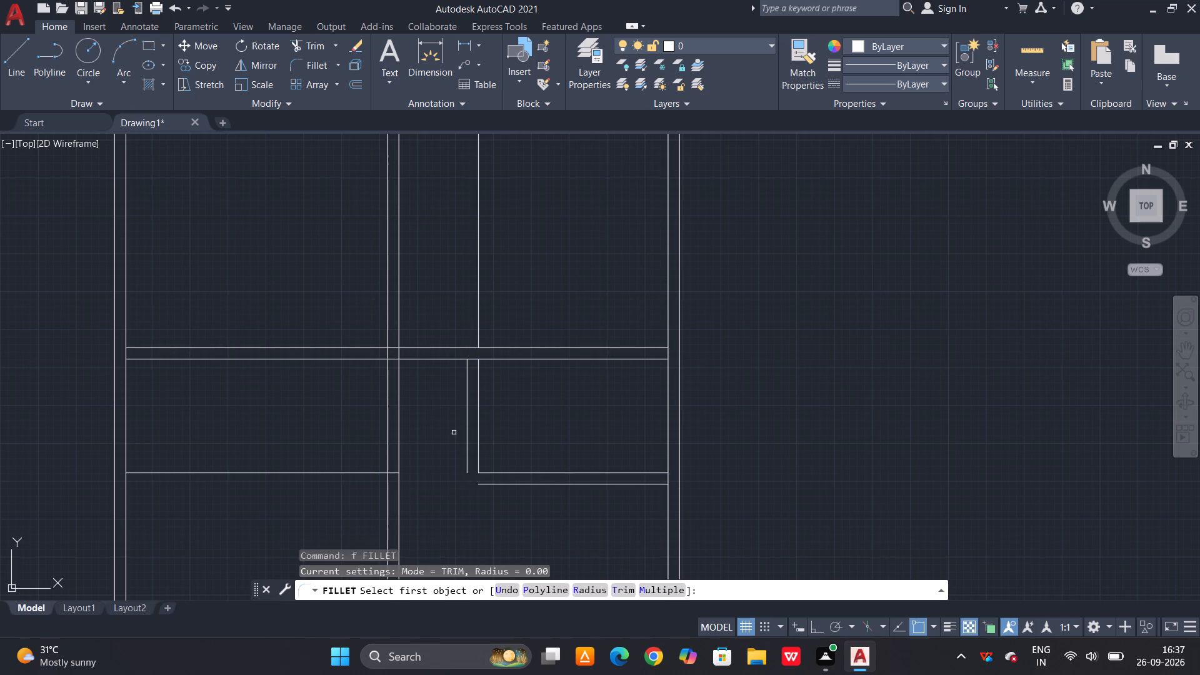
click(466, 458)
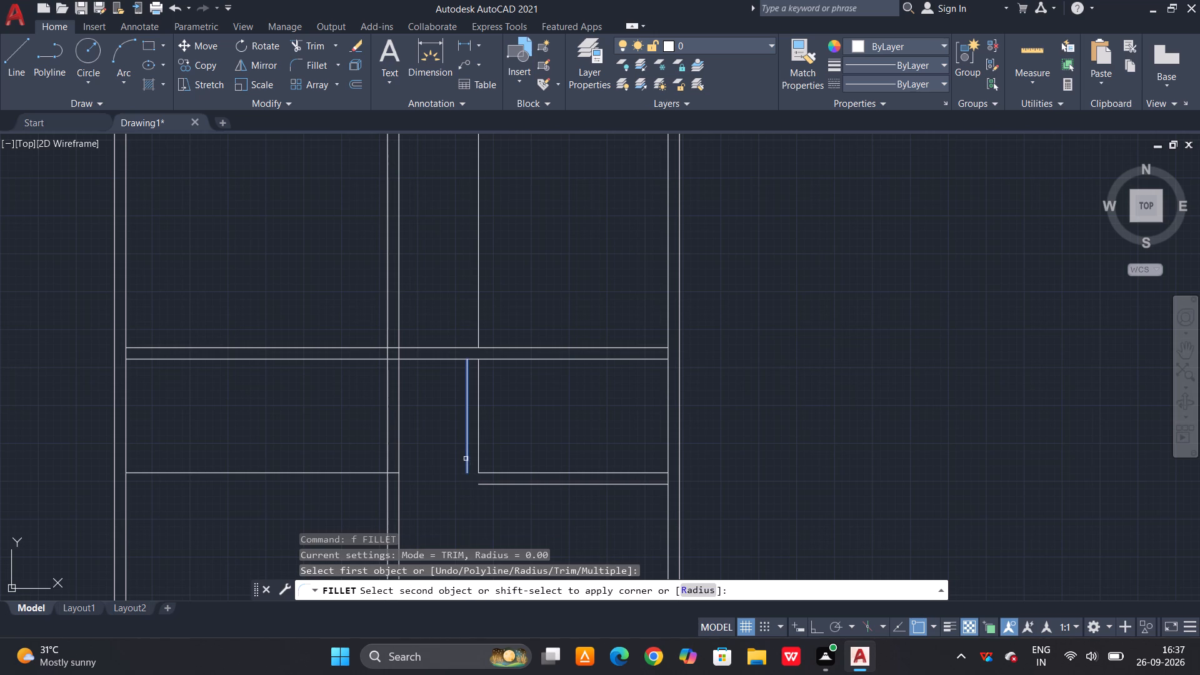
click(480, 486)
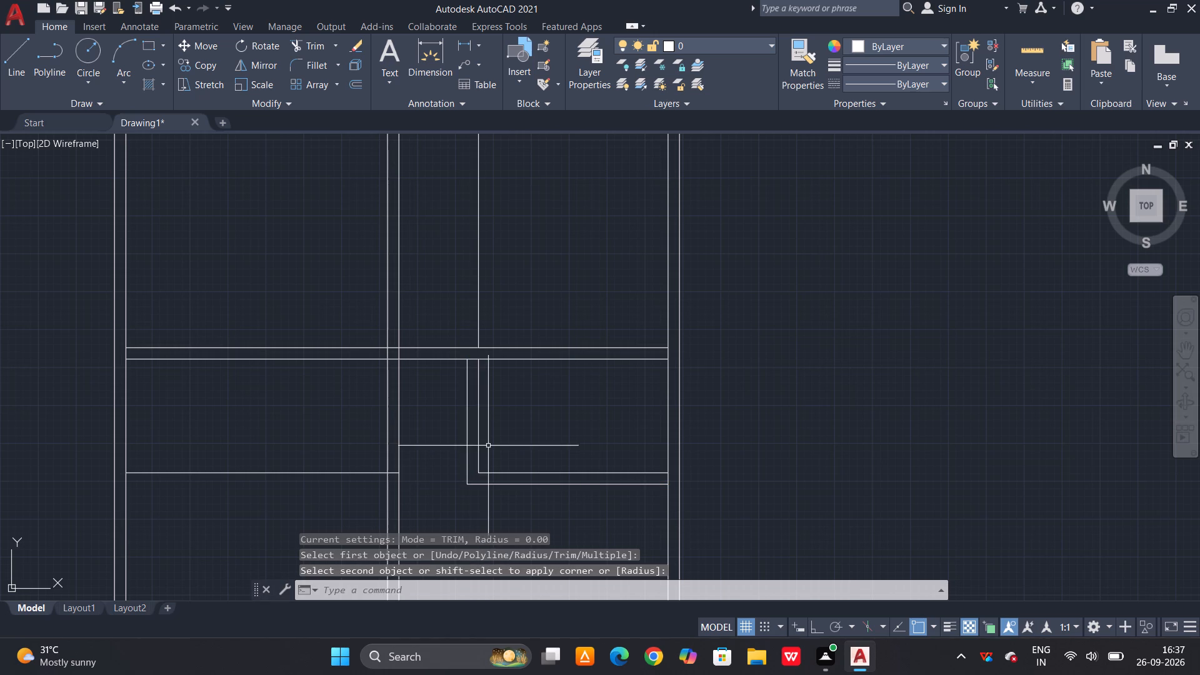
key(Escape)
Erase the leftover vertical line above the horizontal divider and the leftover single horizontal line left of the central divider.
drag(489, 274, 481, 274)
click(419, 281)
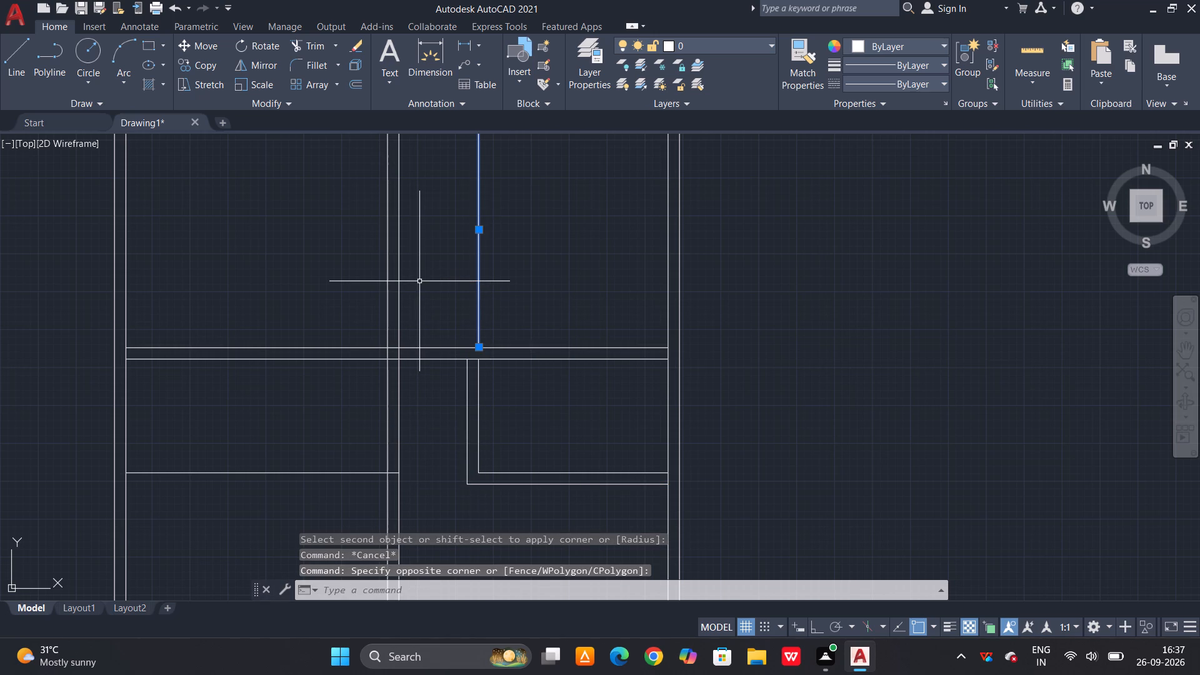
key(Delete)
scroll(424, 279, down, 2)
scroll(413, 374, up, 1)
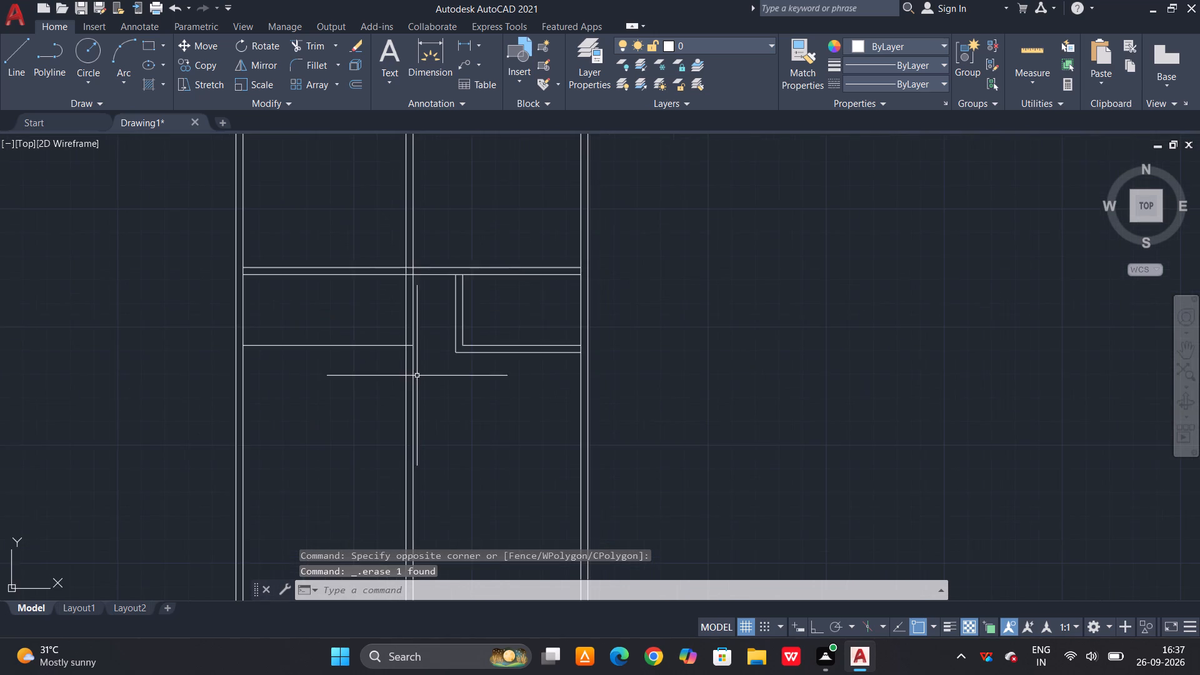
scroll(417, 376, up, 1)
key(Escape)
click(367, 302)
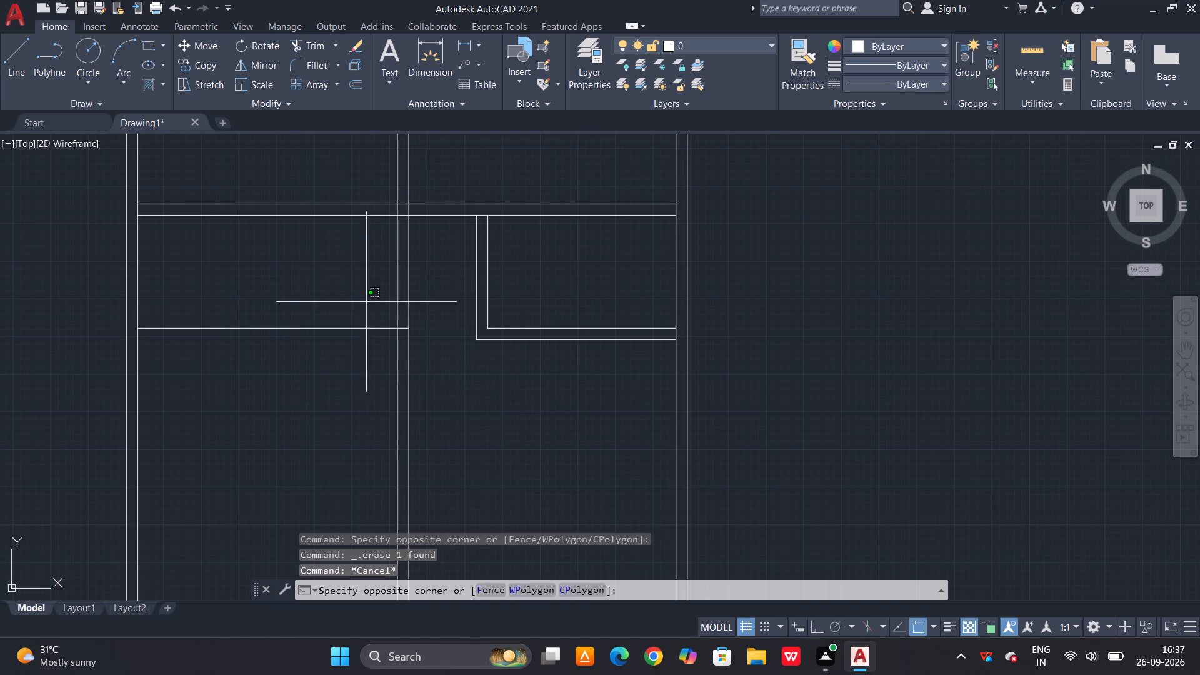
click(297, 354)
key(Delete)
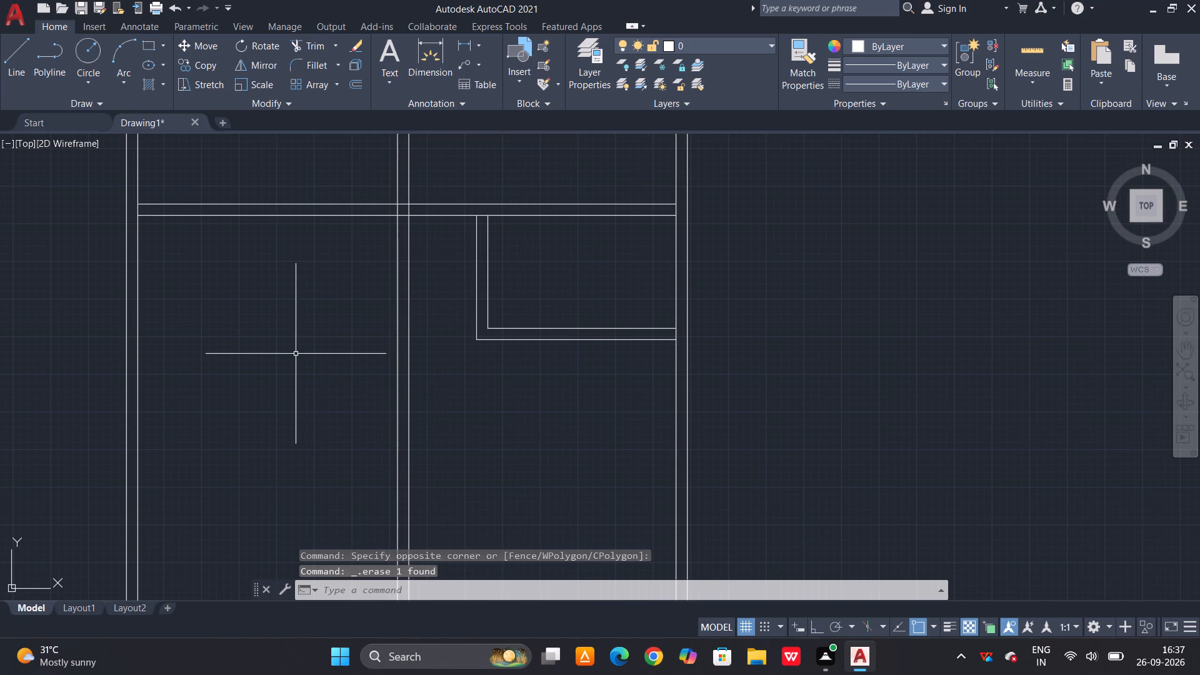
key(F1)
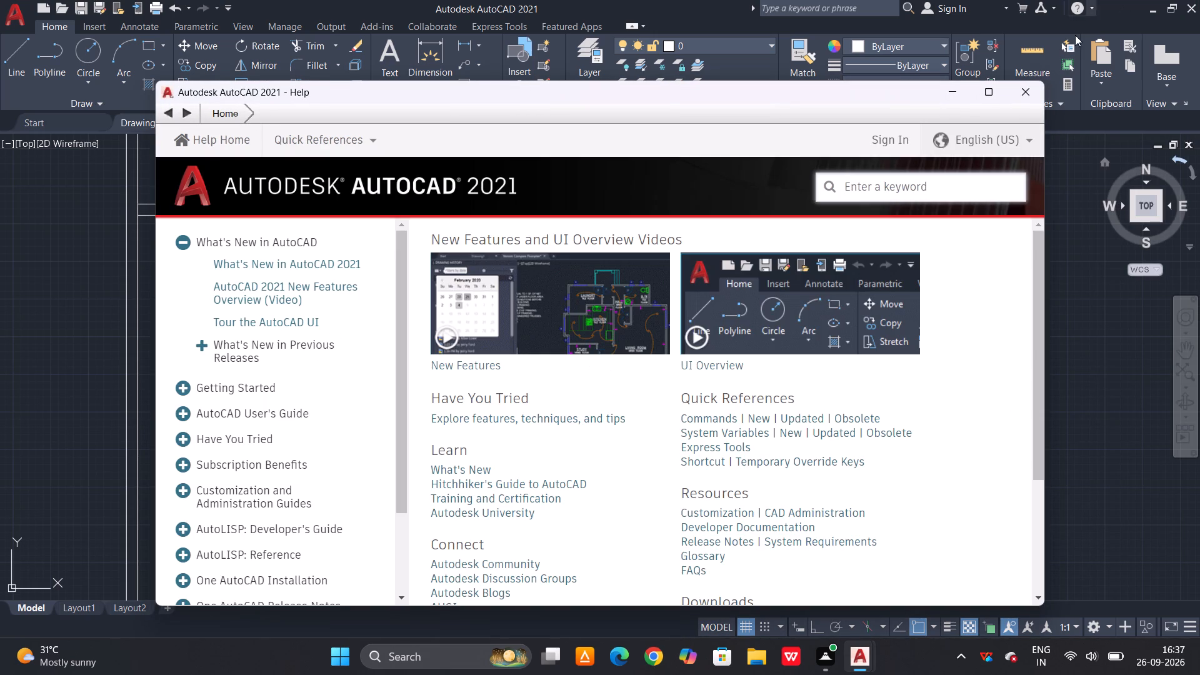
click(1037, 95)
Offset the small compartment's outer bottom line downward by 310.
scroll(866, 211, down, 2)
scroll(786, 279, up, 1)
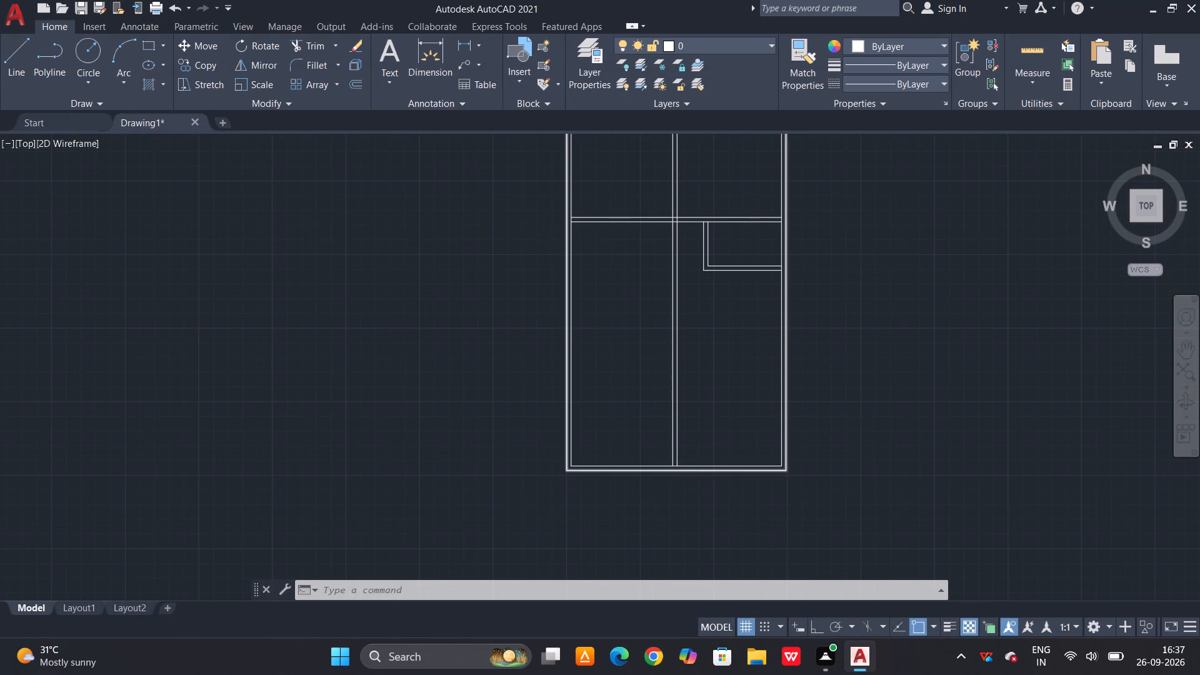
key(Escape)
text(o)
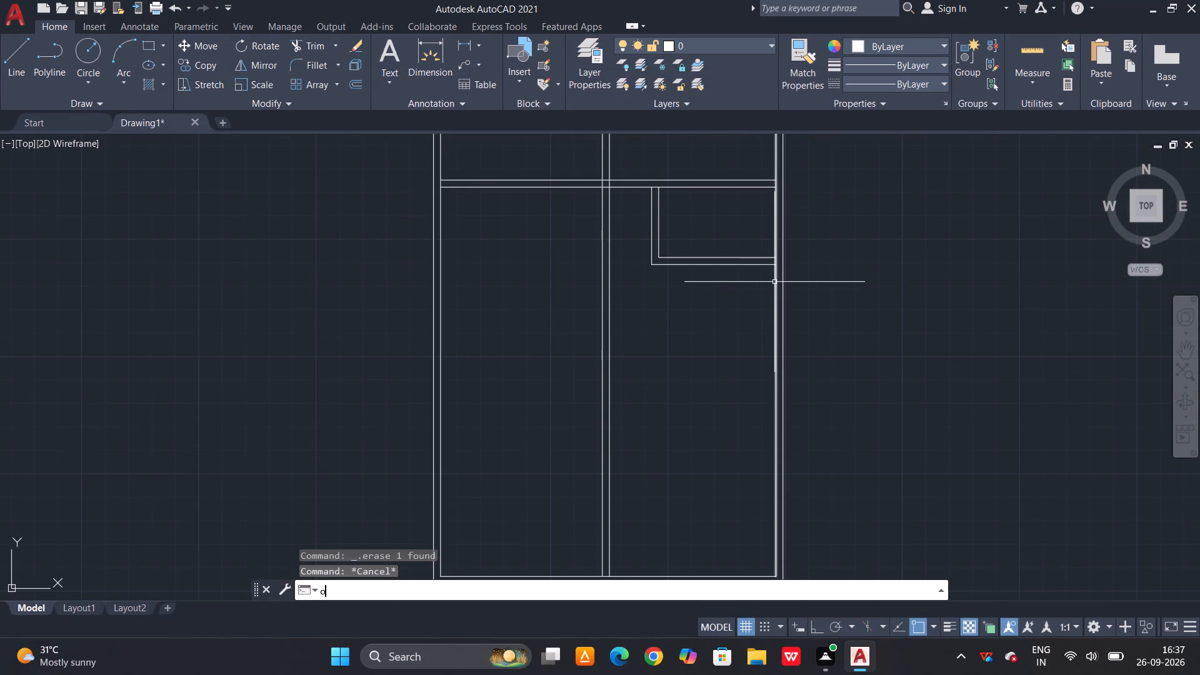
key(space)
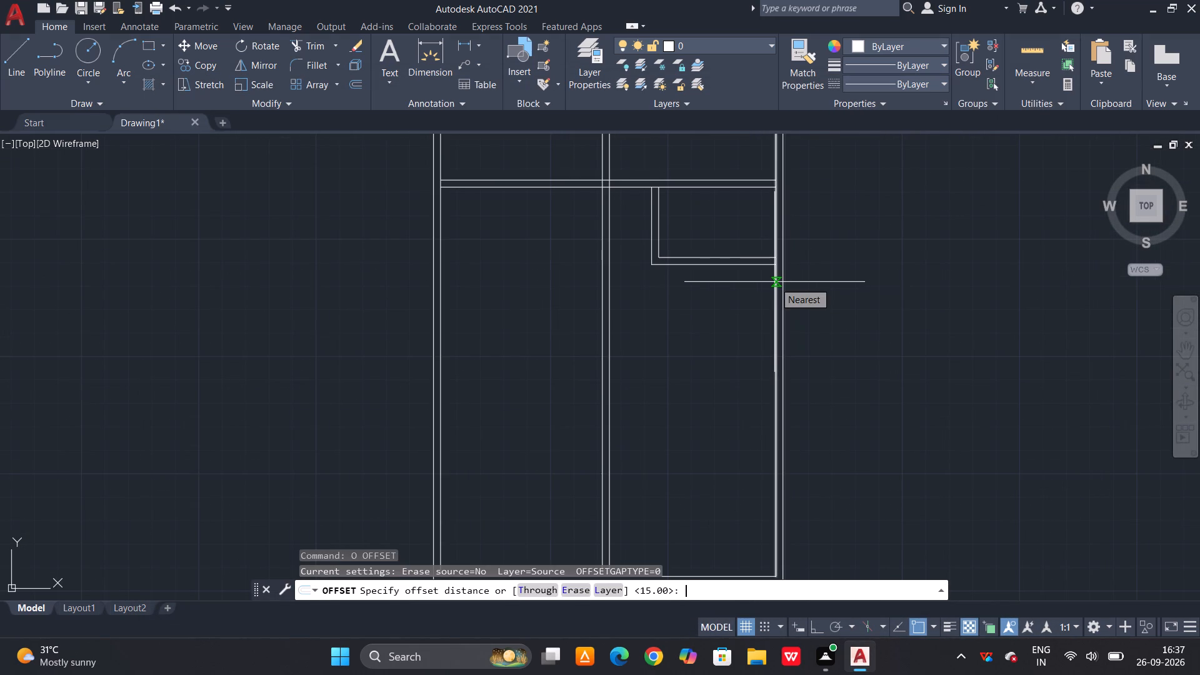
text(31)
key(0)
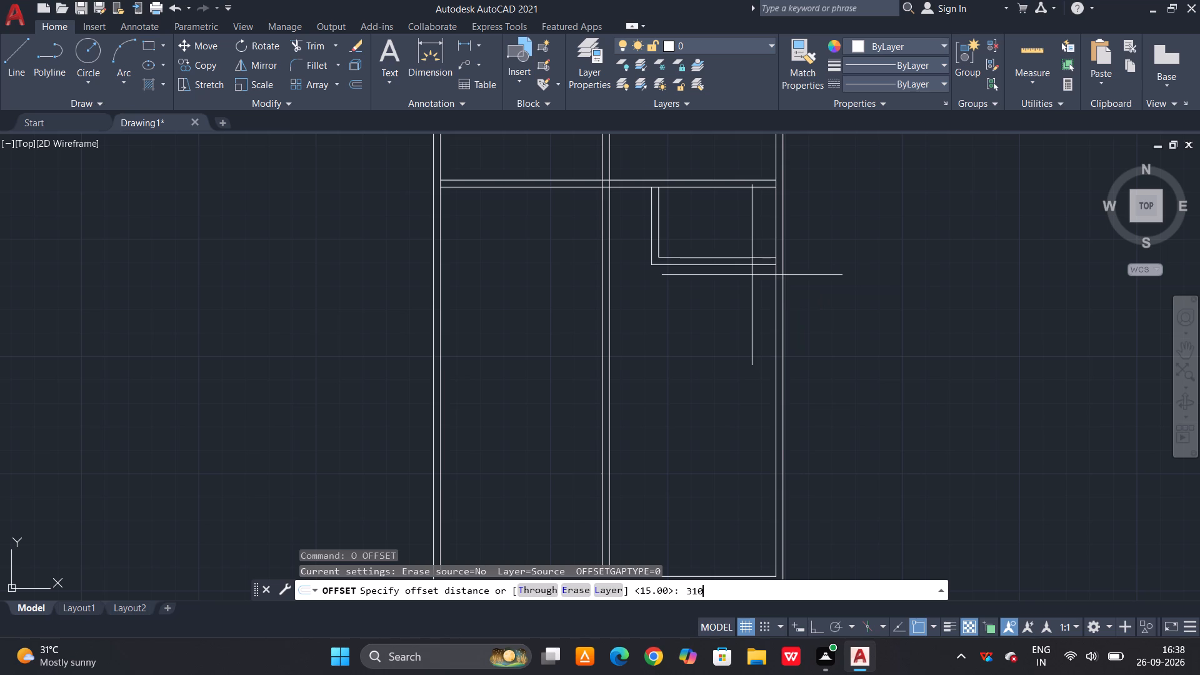
key(space)
click(714, 264)
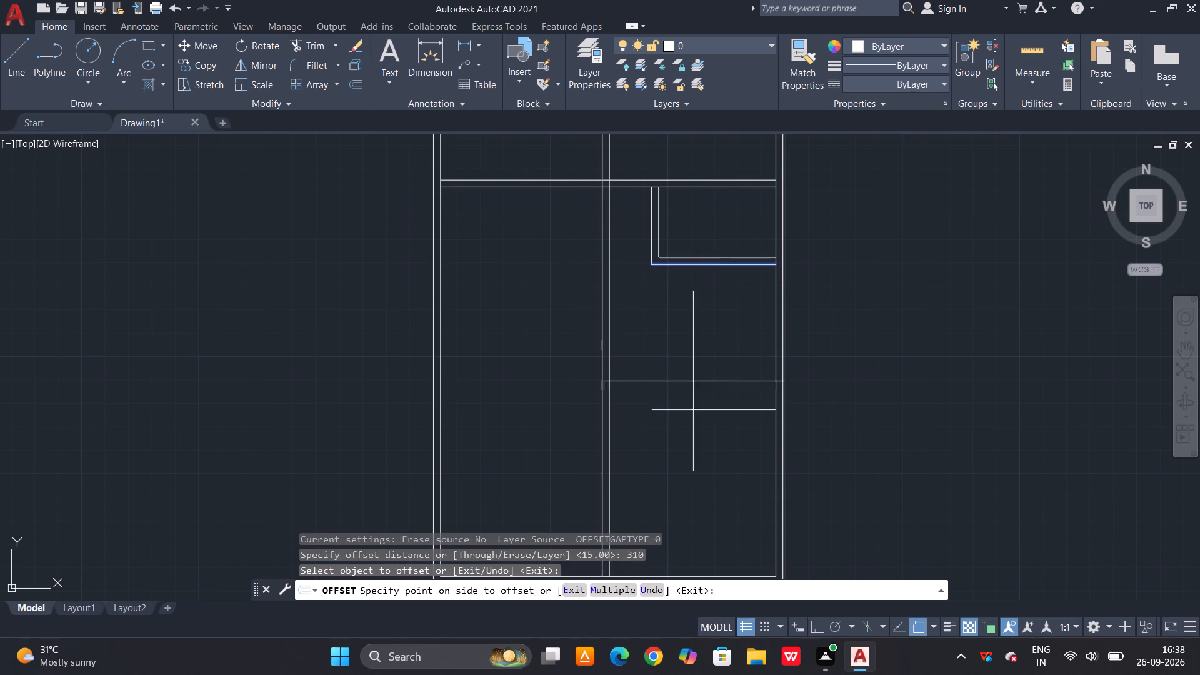
click(688, 406)
key(Escape)
Extend the new horizontal line below the small compartment leftward to meet the central vertical divider.
text(ex)
key(space)
key(space)
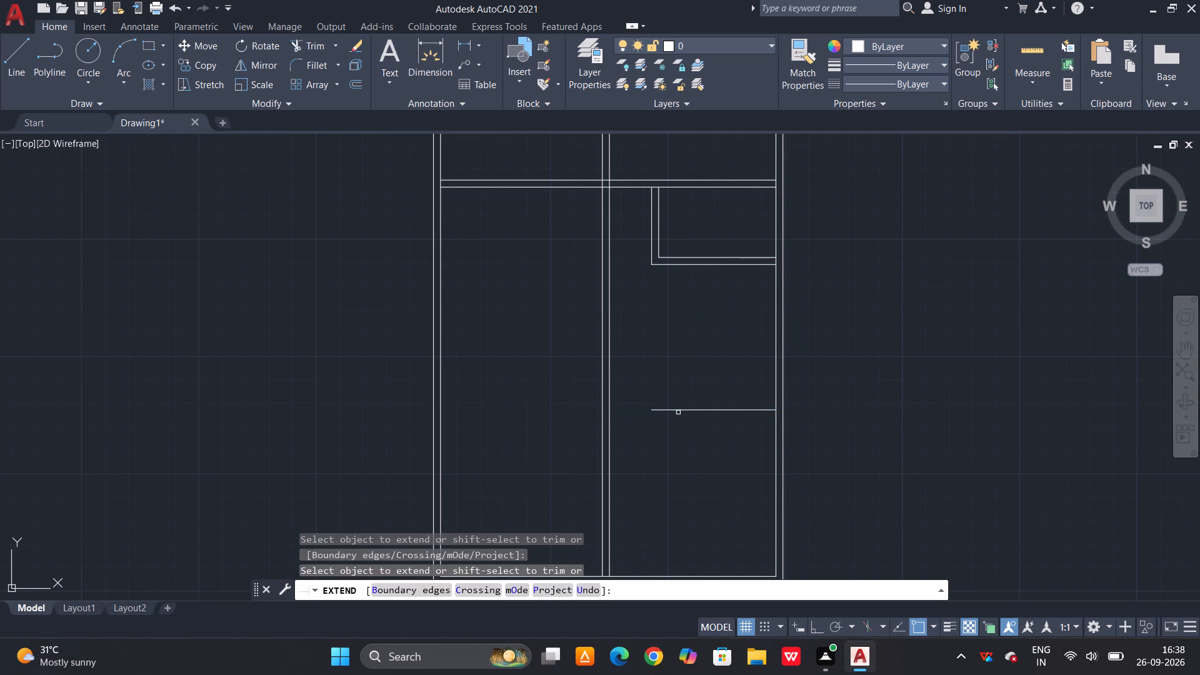
click(667, 411)
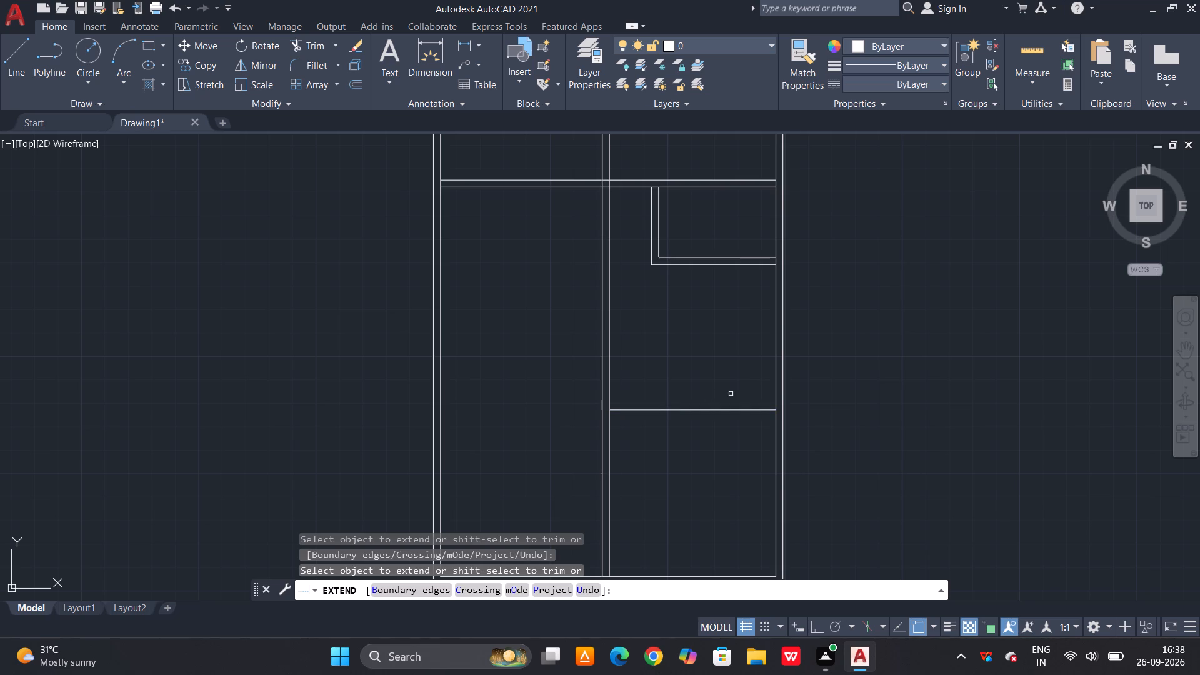
key(Escape)
Offset the extended horizontal line downward by 15 to form the lower-right divider.
text(o)
key(space)
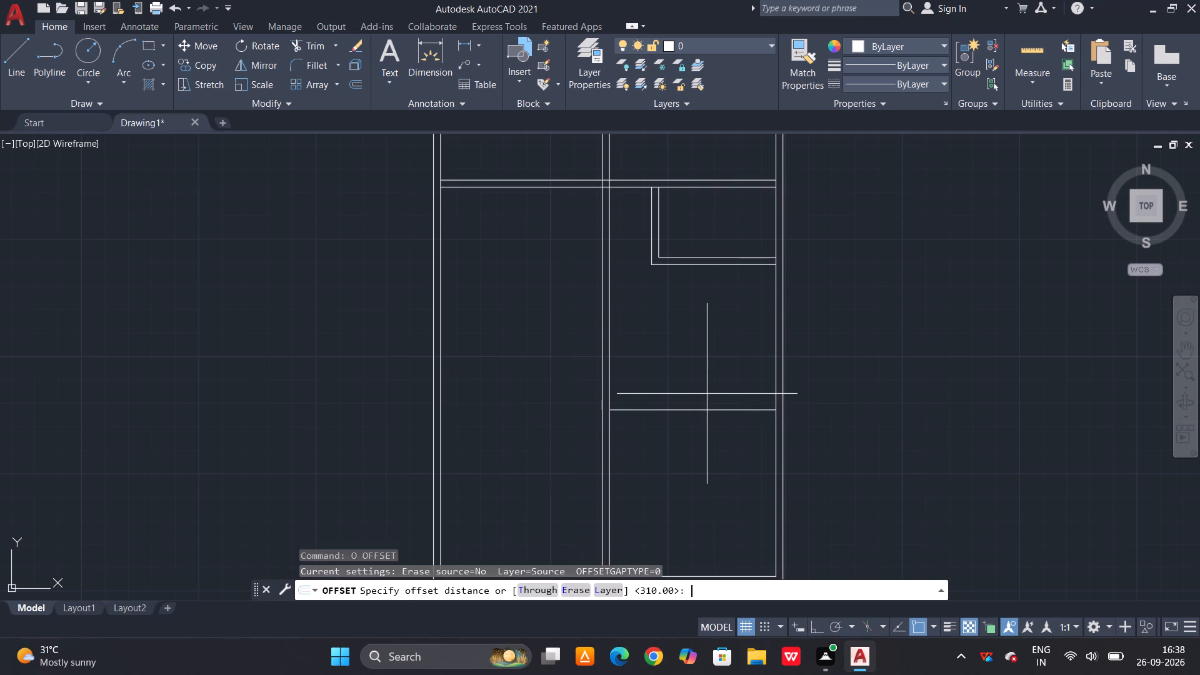
text(15)
key(space)
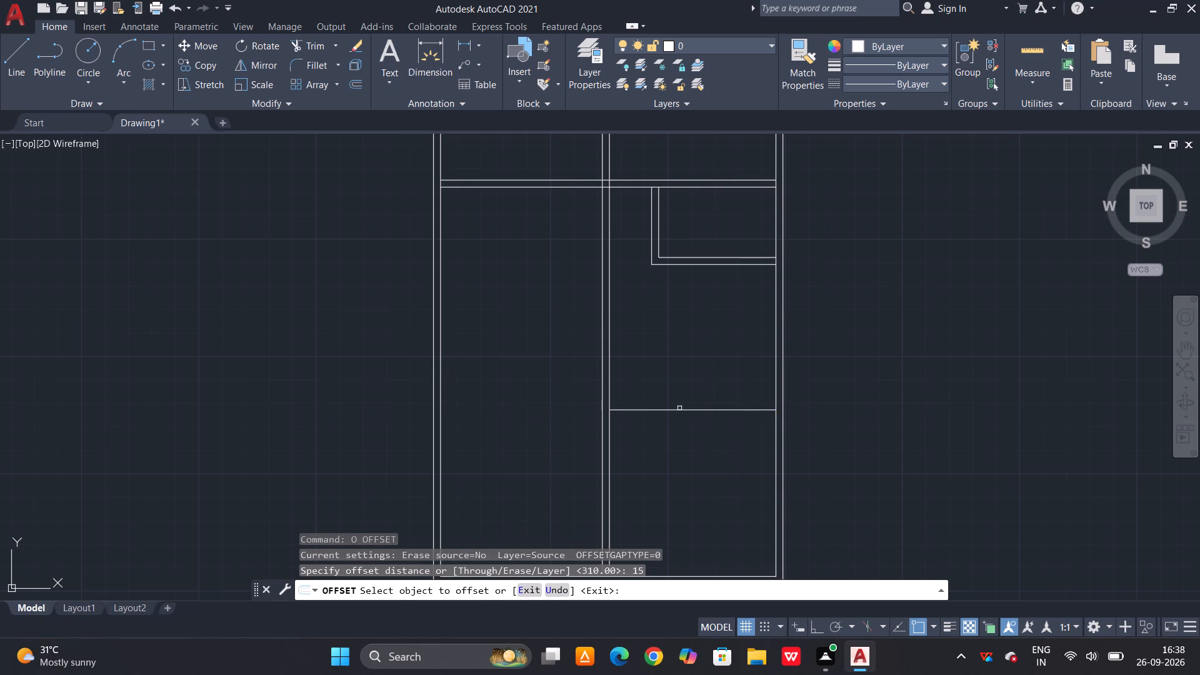
click(679, 408)
click(661, 446)
key(Escape)
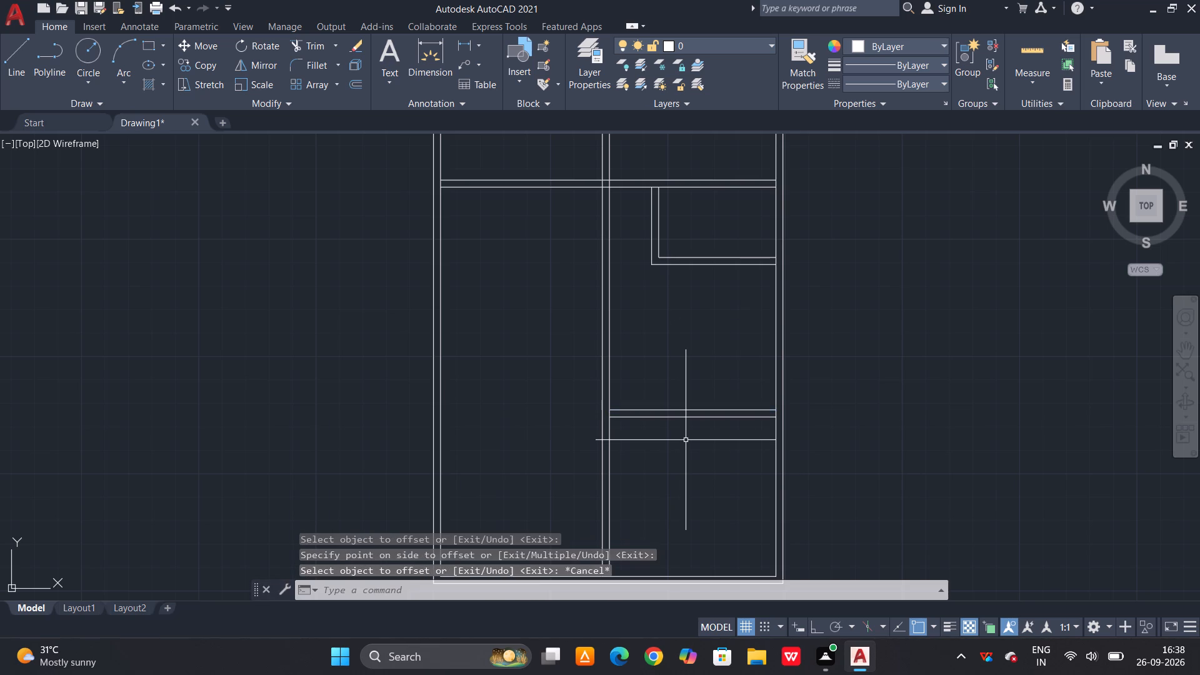
key(Escape)
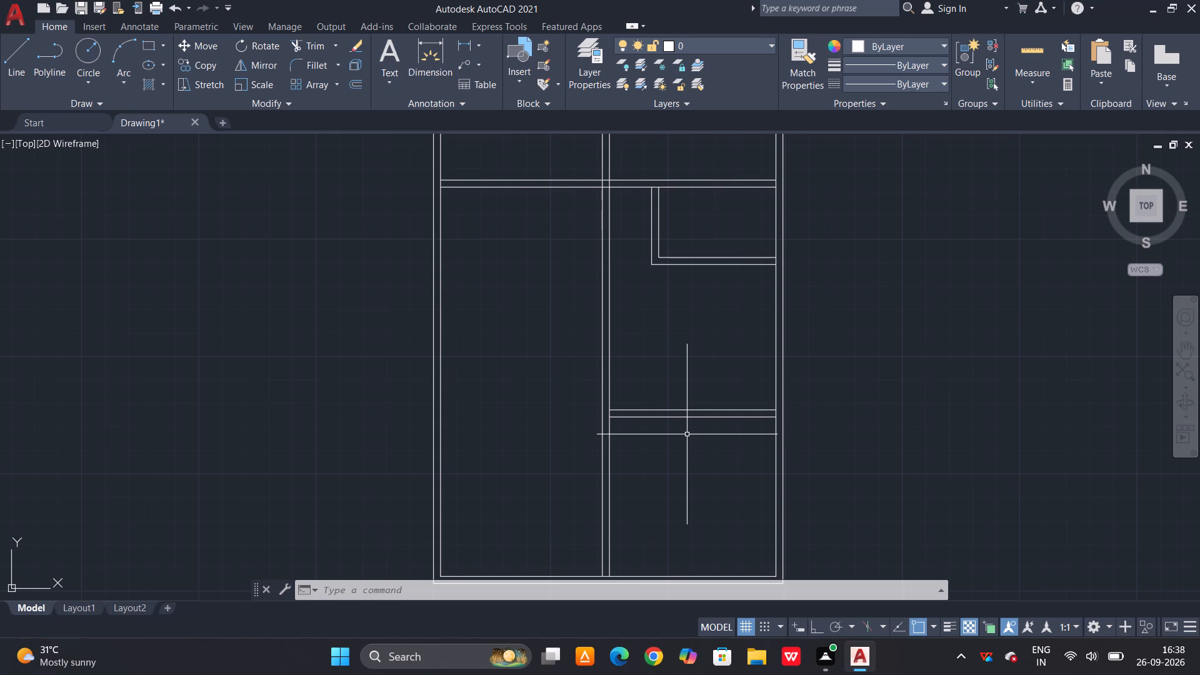
Offset the lower line of the lower-right horizontal divider downward by 180.
scroll(697, 409, down, 1)
key(Escape)
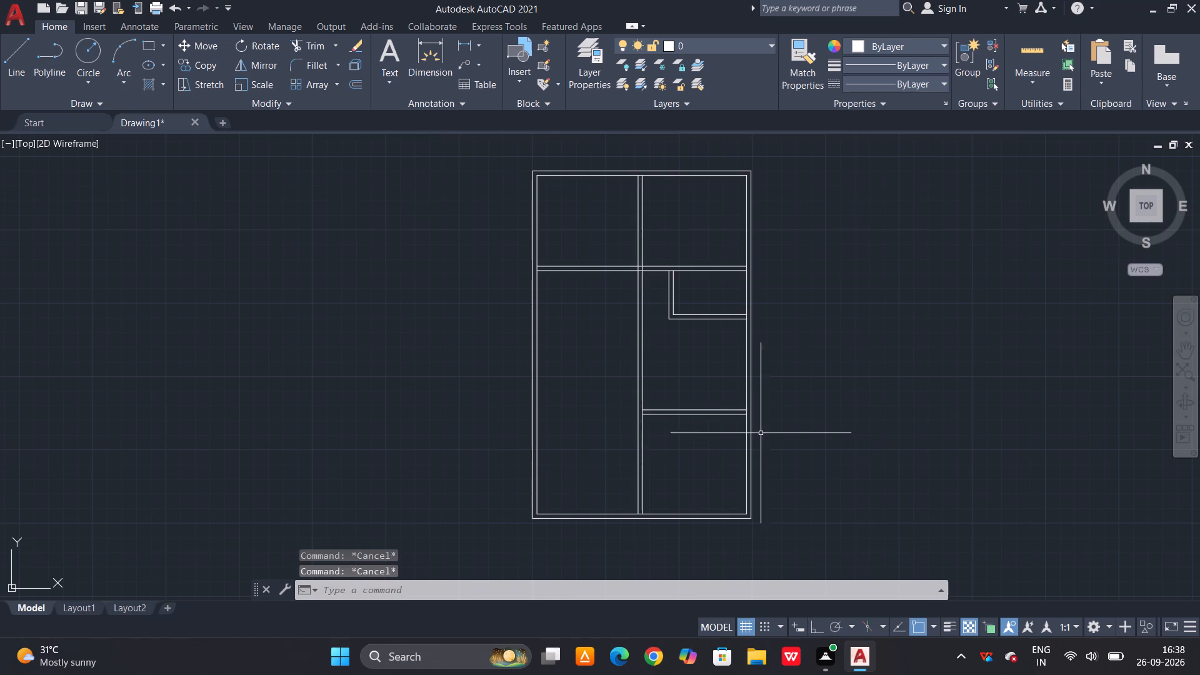
key(o)
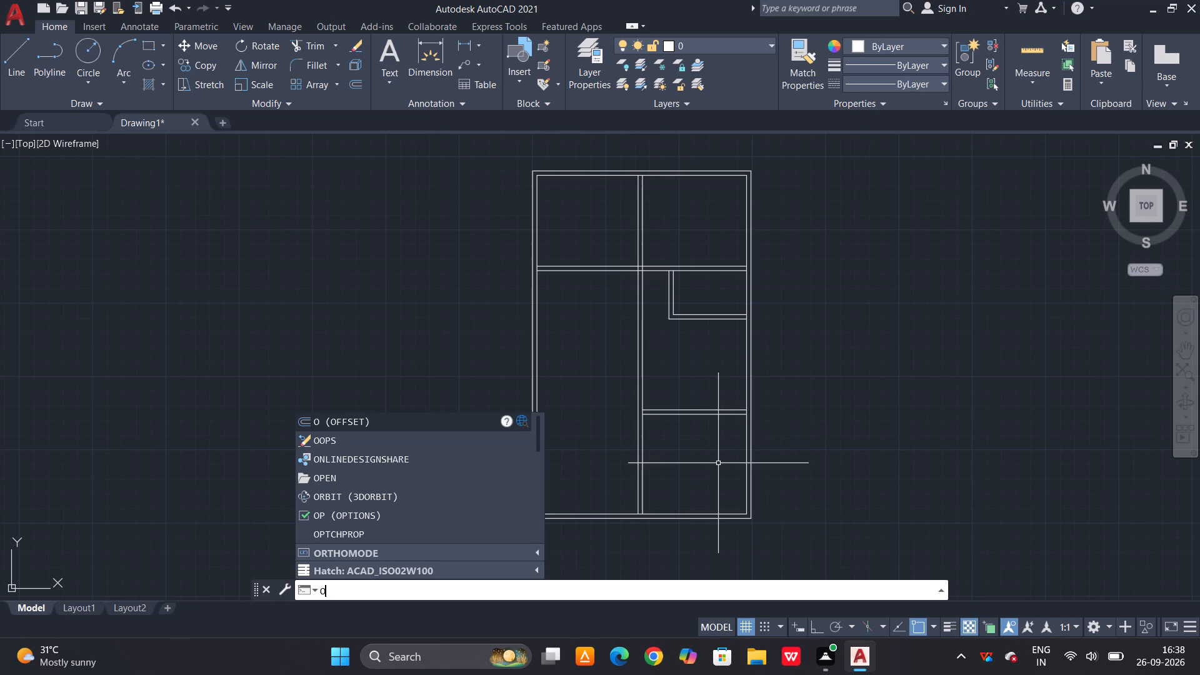
key(space)
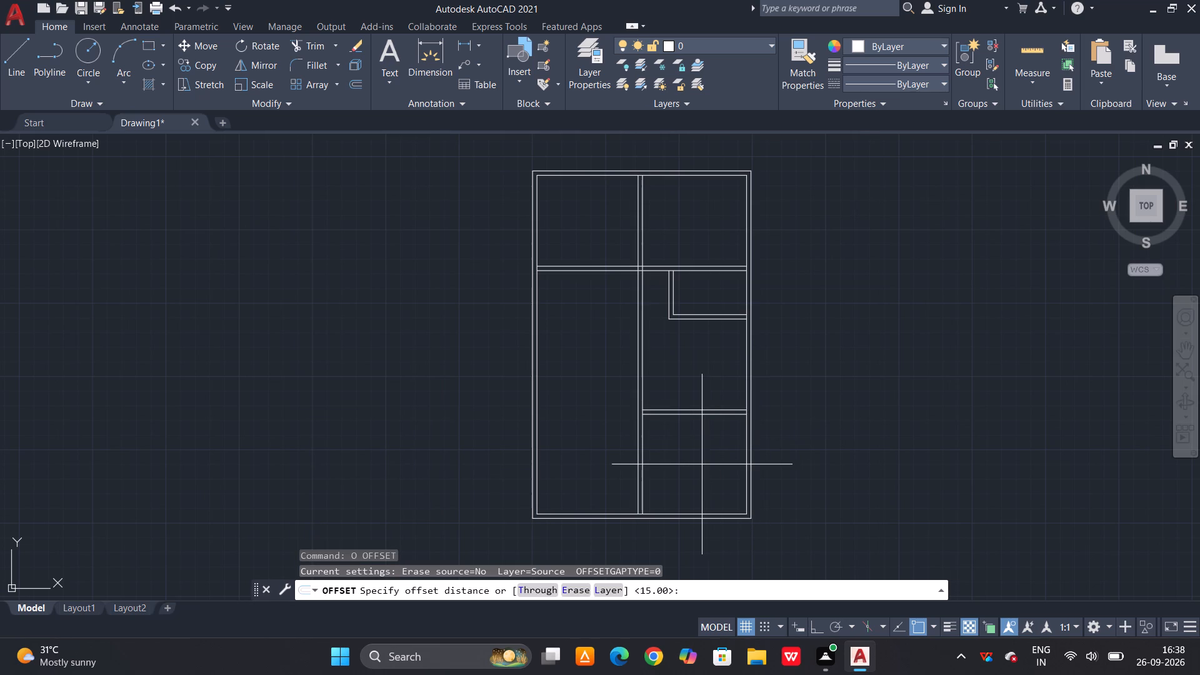
key(1)
text(80)
key(space)
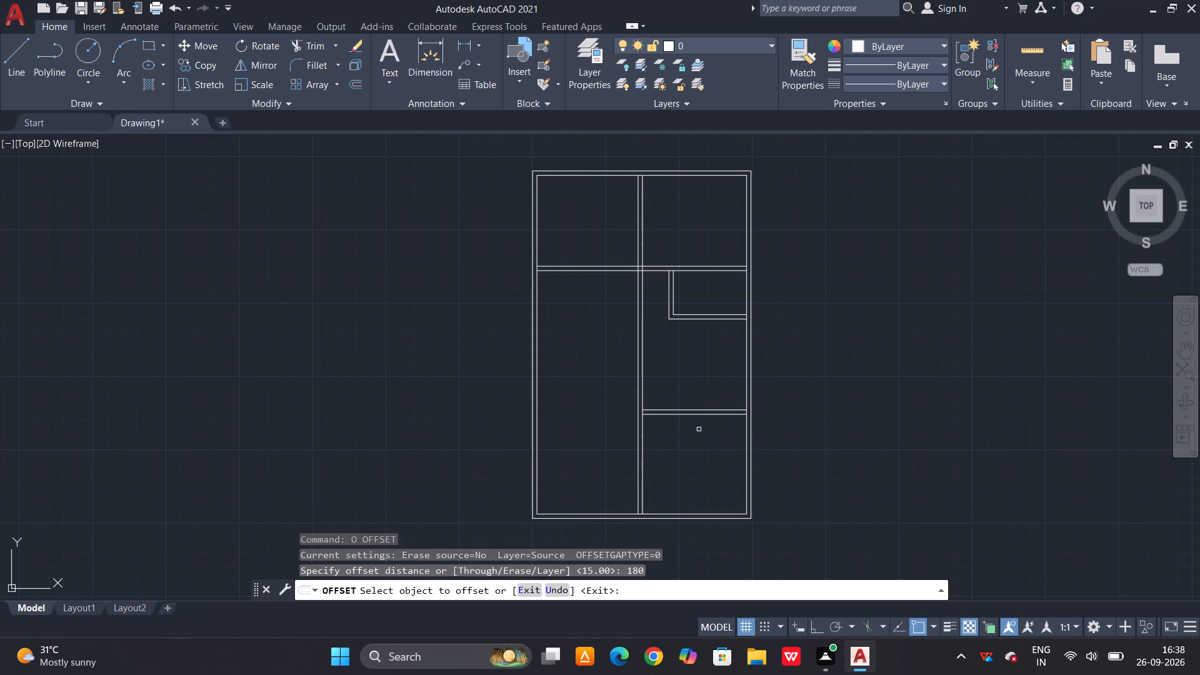
click(701, 416)
click(685, 486)
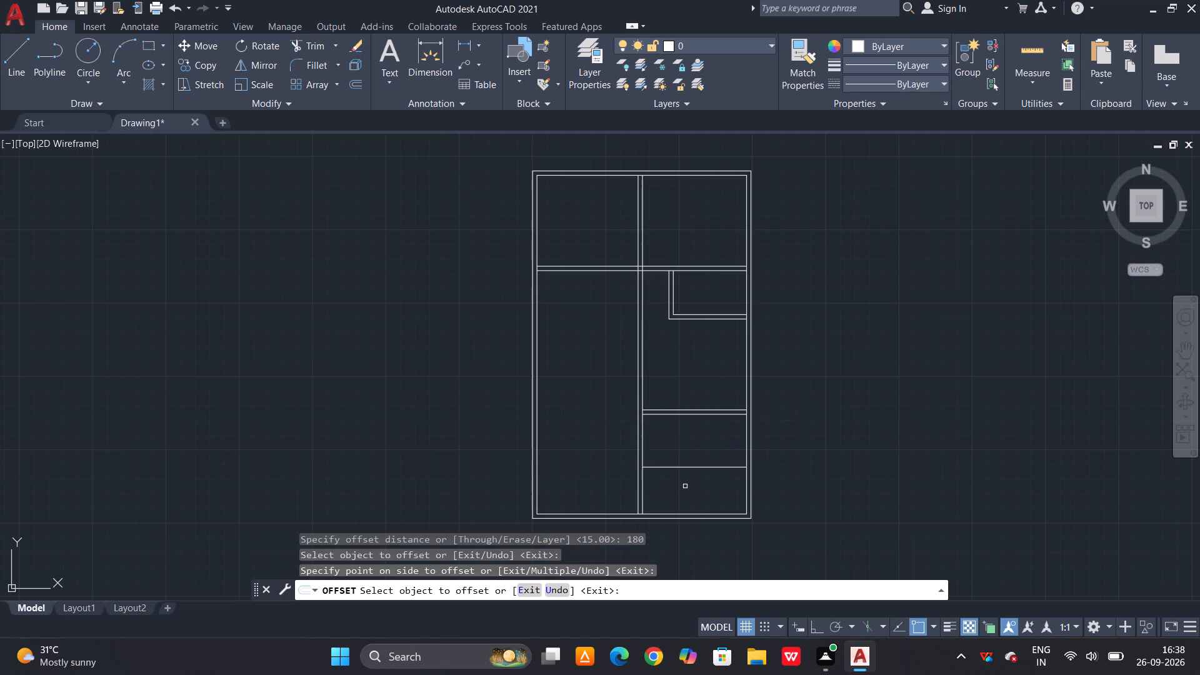
key(Escape)
scroll(699, 441, up, 1)
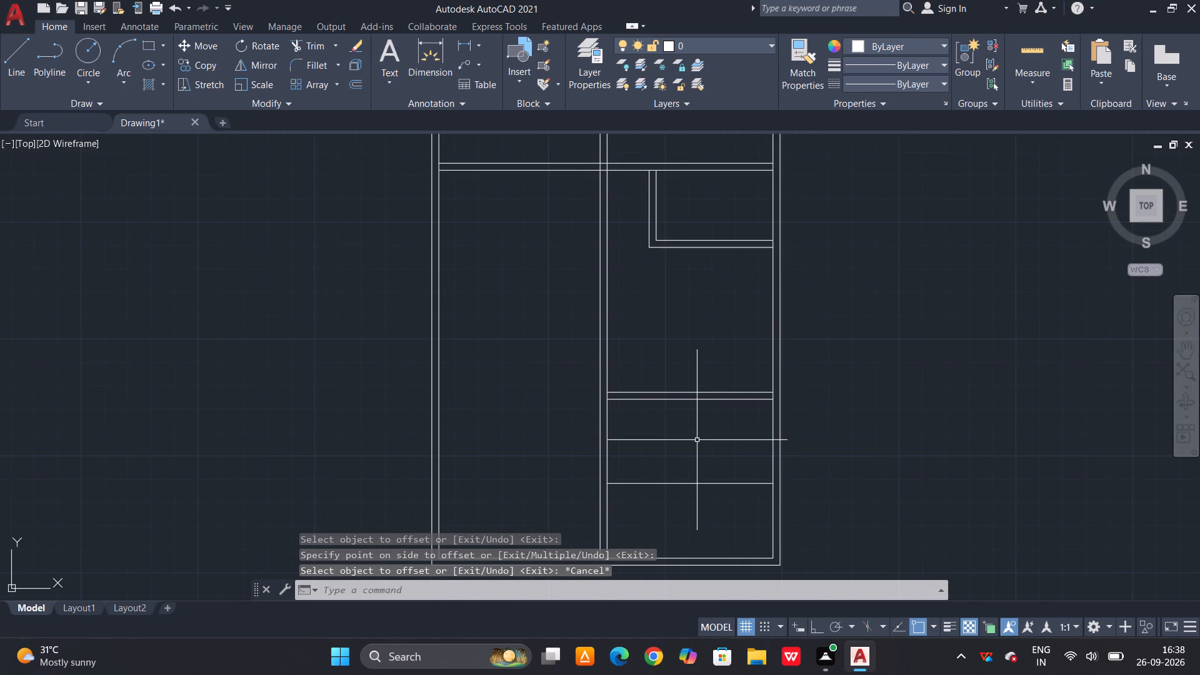
key(Escape)
Extend the lowest horizontal line and the lower line of the lower-right divider to the frame's outer right line.
scroll(681, 466, down, 1)
scroll(712, 491, up, 2)
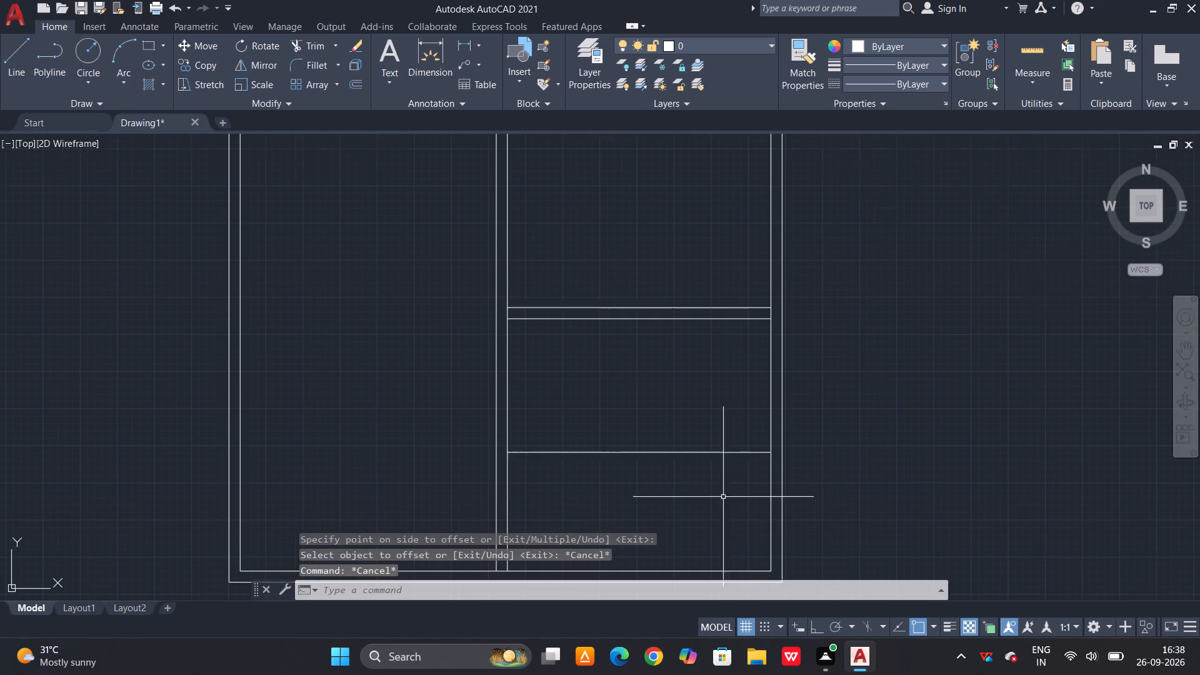
text(ex)
key(space)
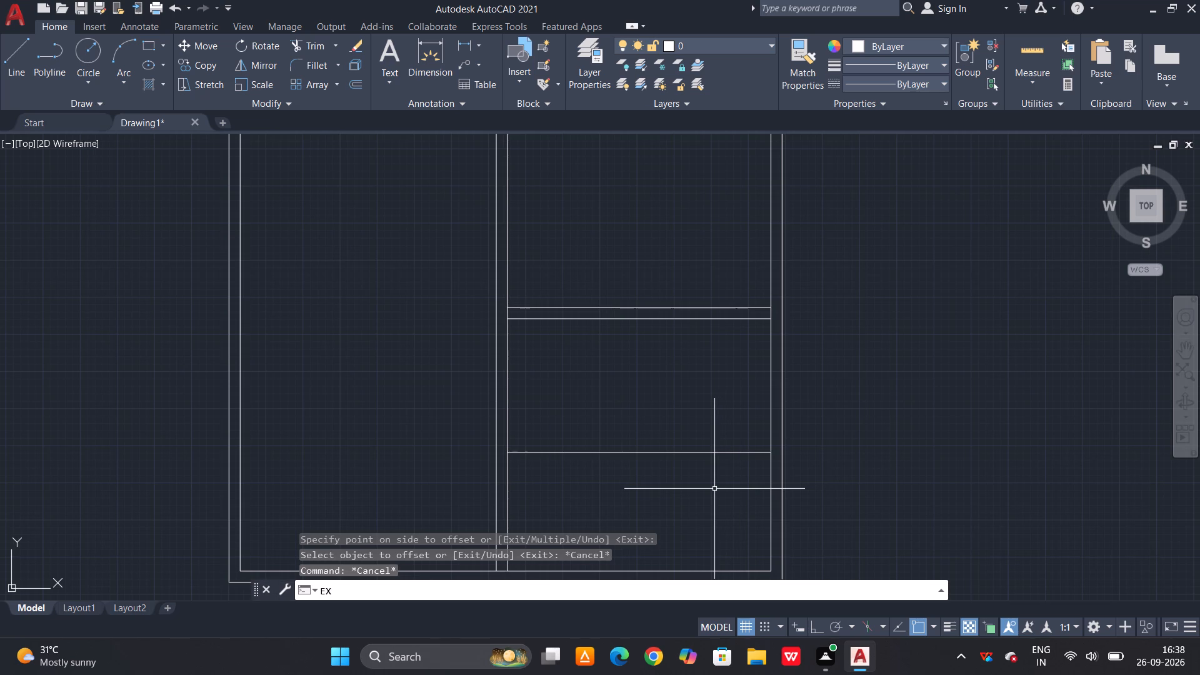
key(space)
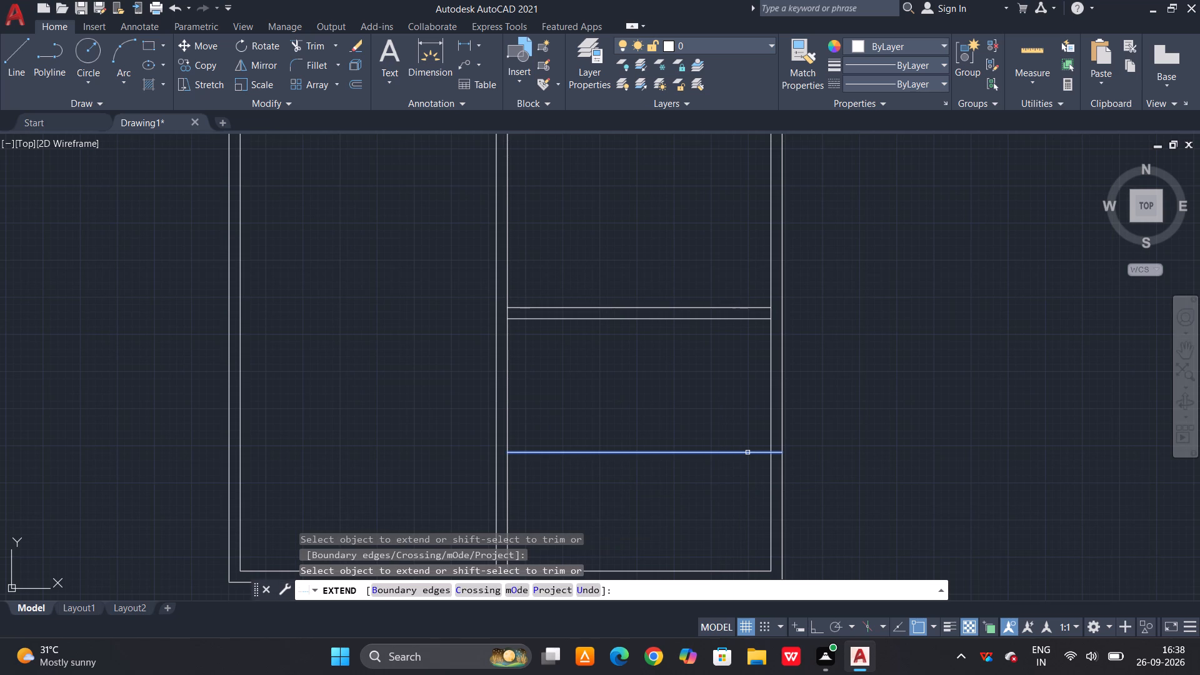
click(747, 452)
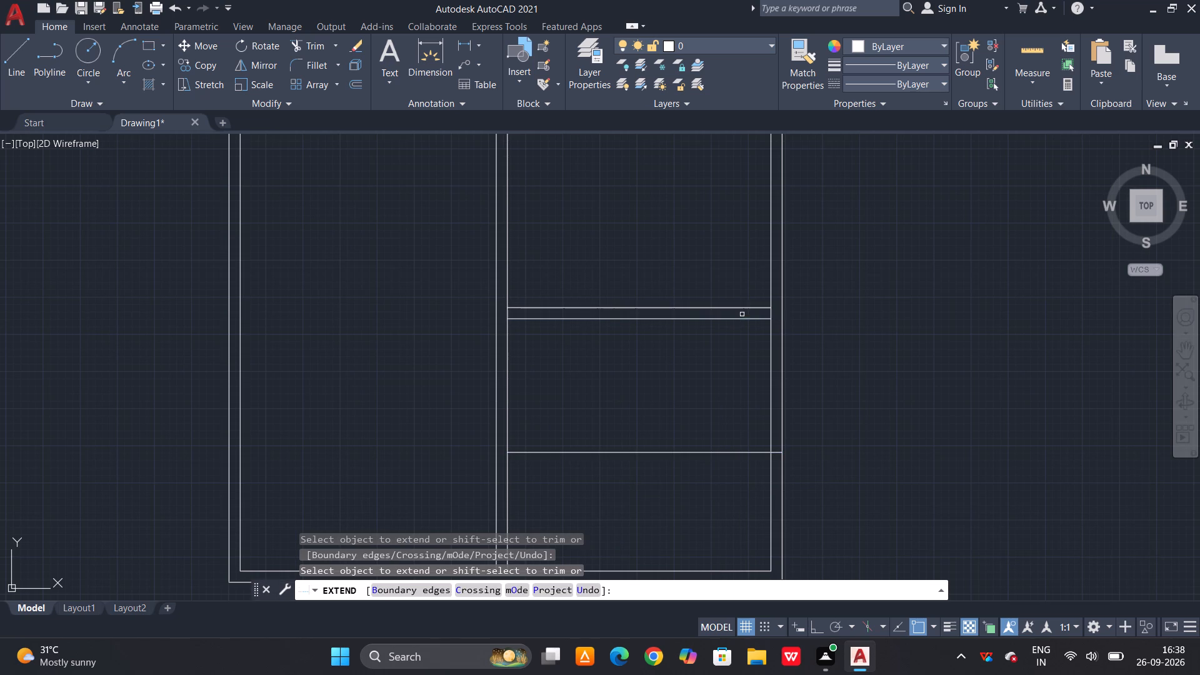
click(742, 314)
click(732, 334)
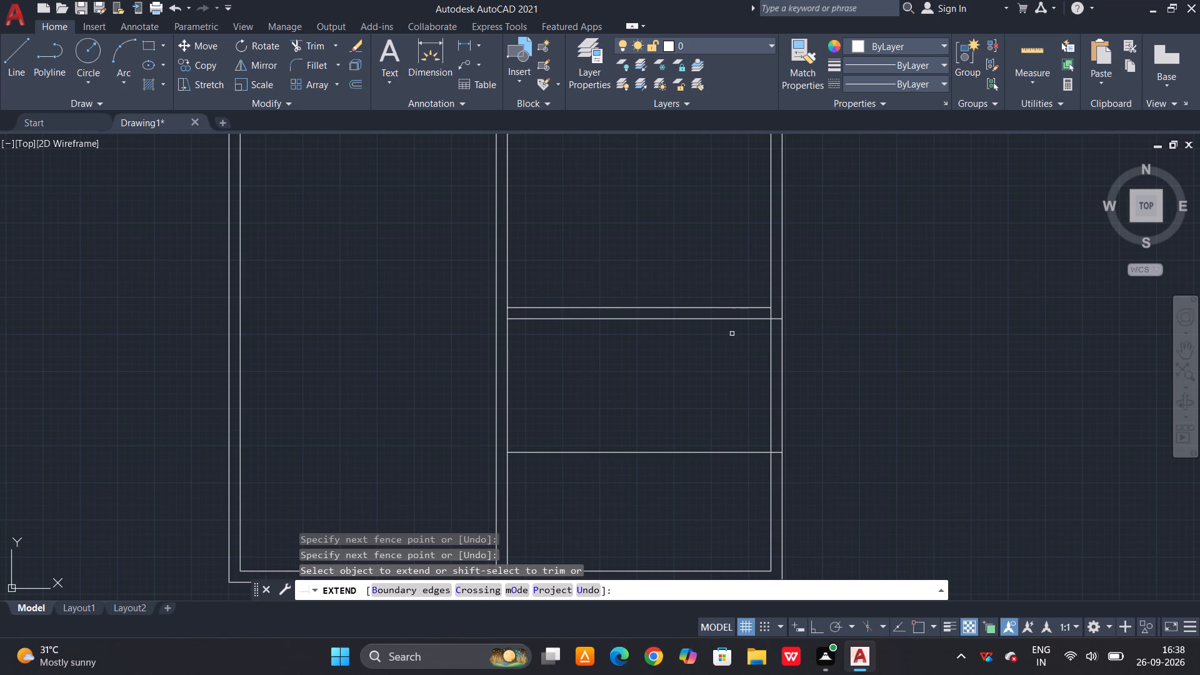
key(Escape)
key(Escape)
Trim the right frame's inner line below the lower-right divider and both right frame lines below the lowest horizontal line.
text(tr)
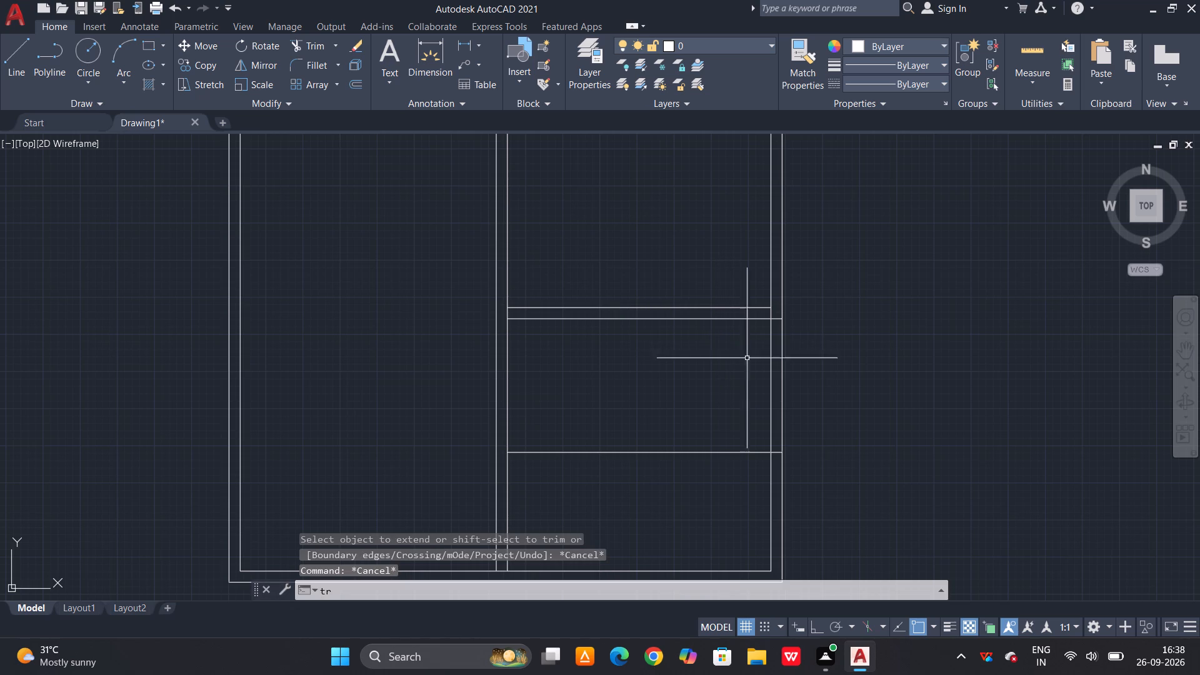
key(space)
key(space)
click(774, 366)
click(735, 381)
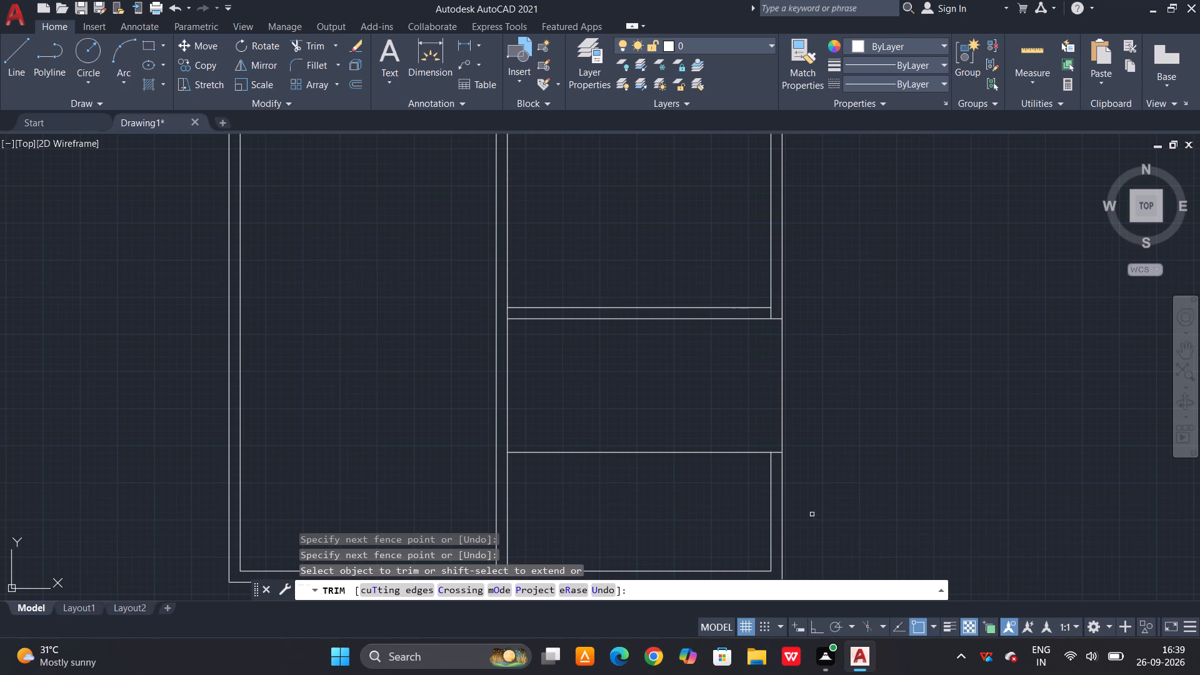
scroll(802, 478, down, 1)
click(802, 478)
click(736, 496)
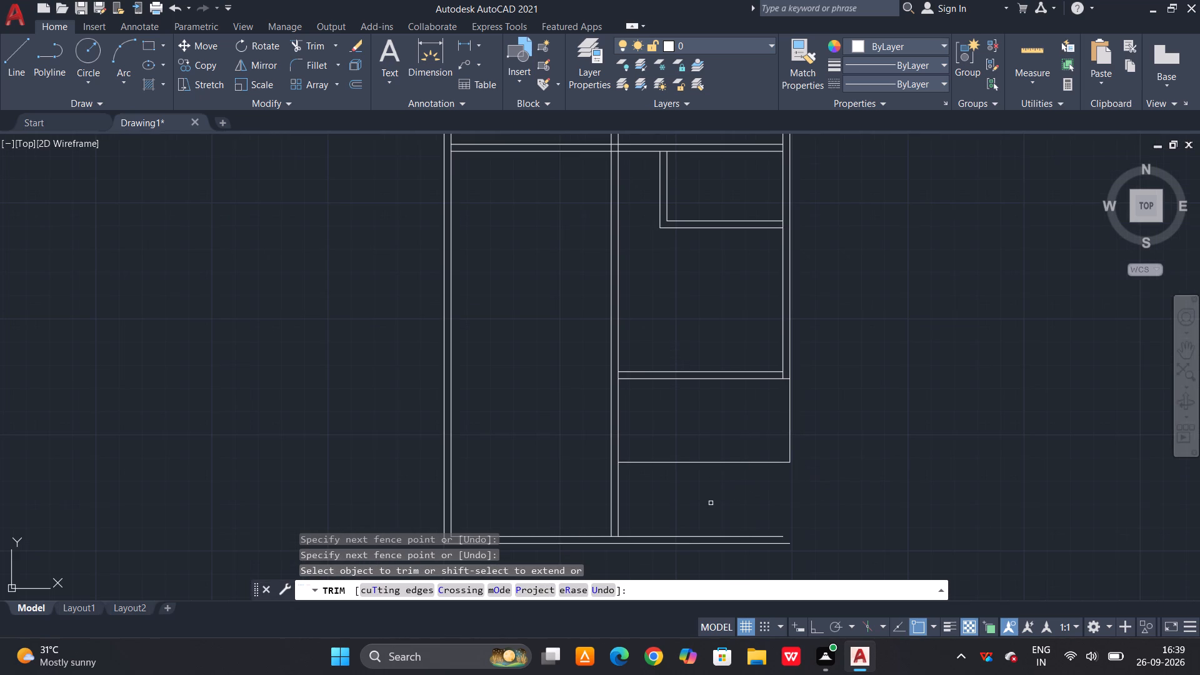
key(Escape)
key(Escape)
Extend the central vertical divider lines down to the frame's outer bottom line.
text(ex)
key(space)
key(space)
click(638, 503)
click(600, 507)
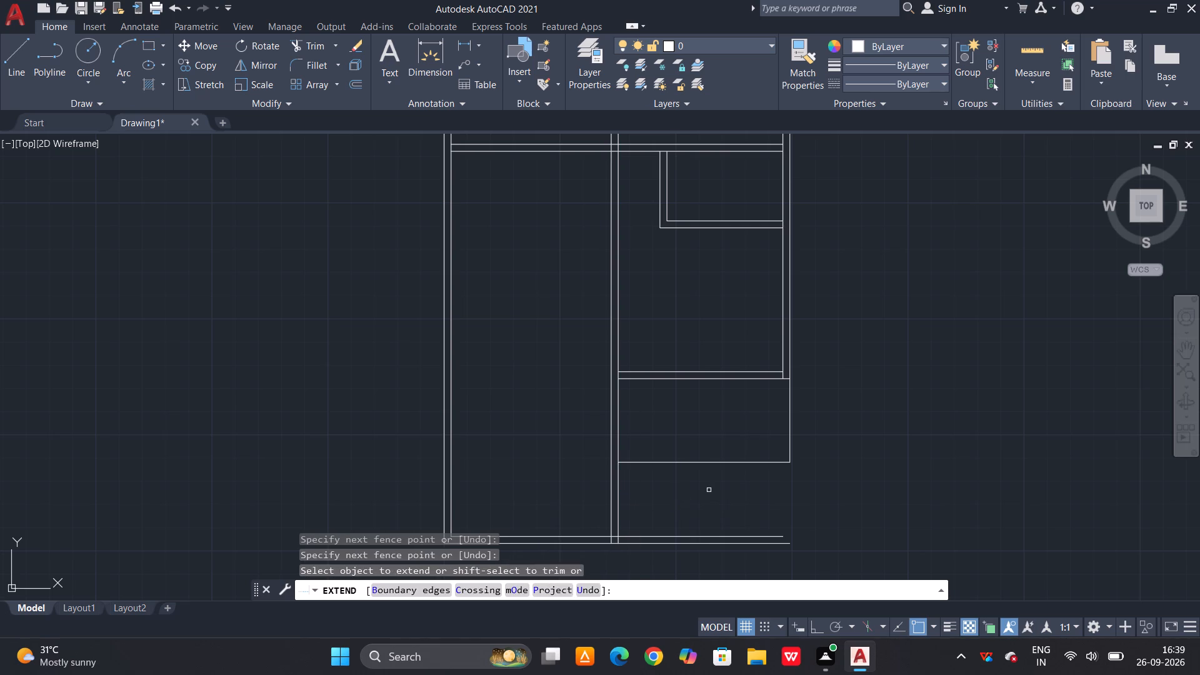
key(Escape)
key(Escape)
Trim the two bottom frame lines that overhang to the right of the central divider.
text(tr)
key(space)
key(space)
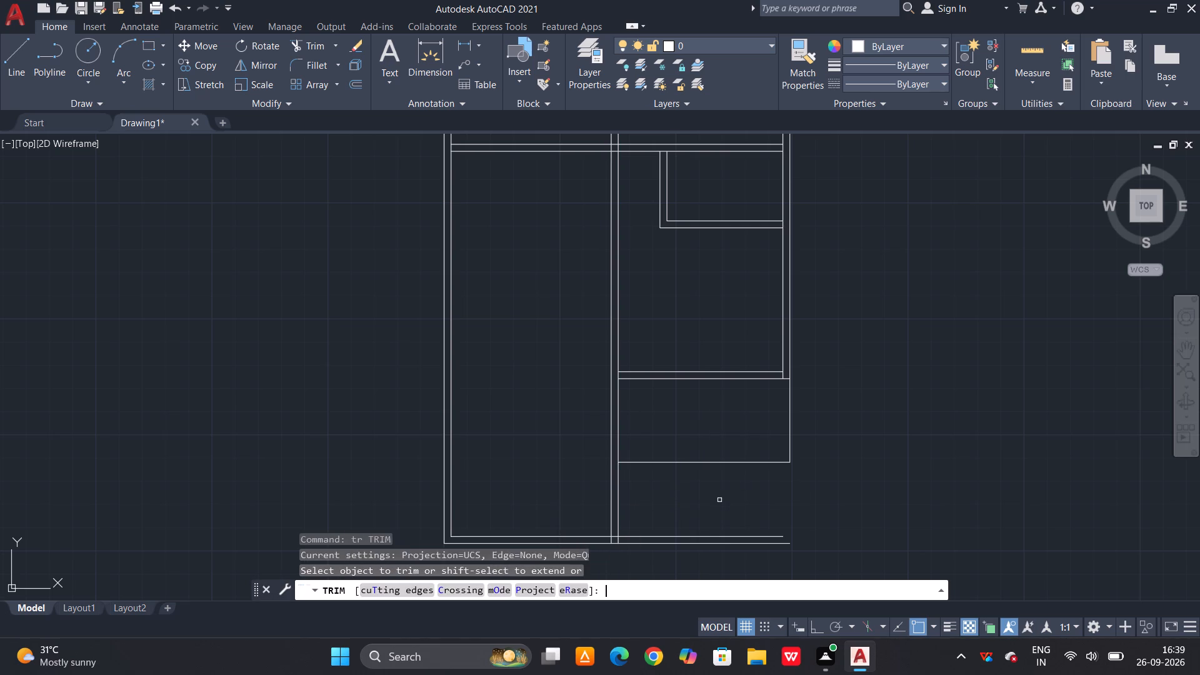
drag(719, 500, 717, 506)
click(651, 547)
scroll(689, 542, down, 2)
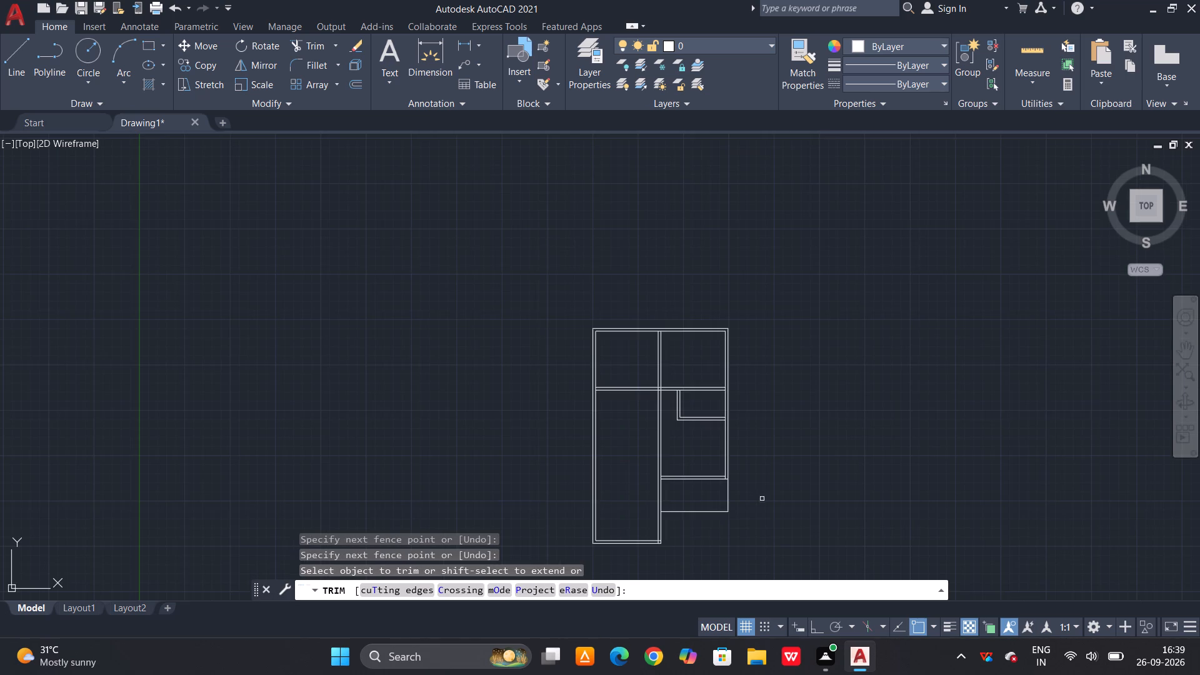
scroll(739, 520, up, 1)
key(Escape)
key(Escape)
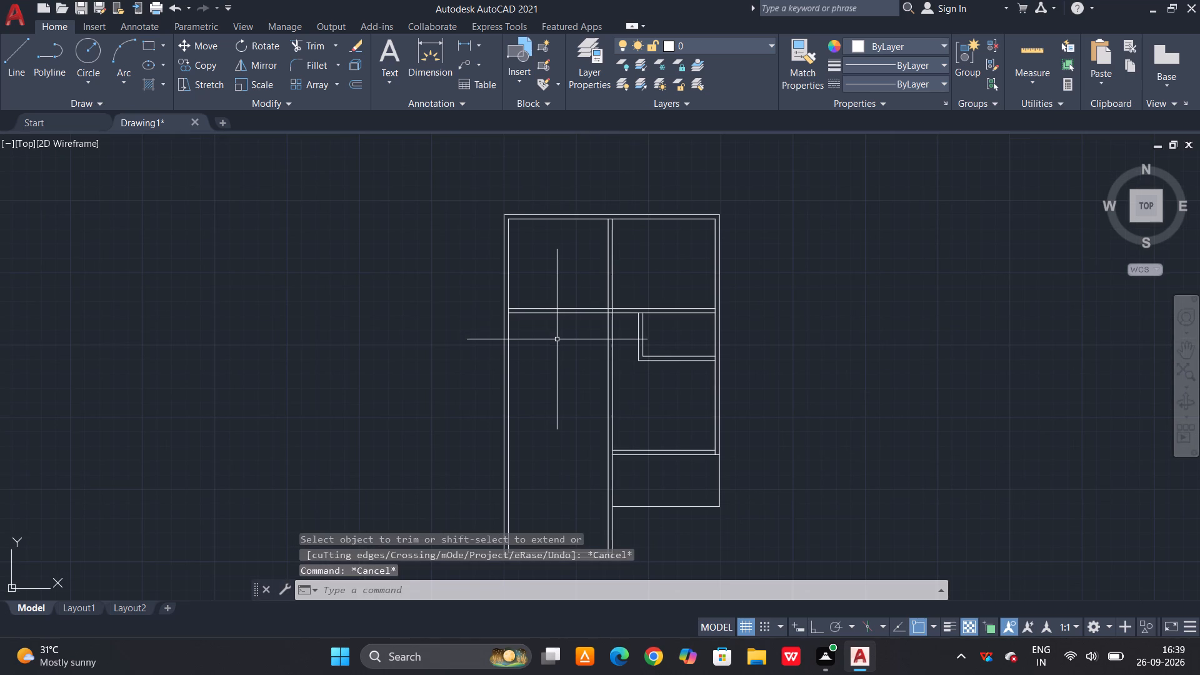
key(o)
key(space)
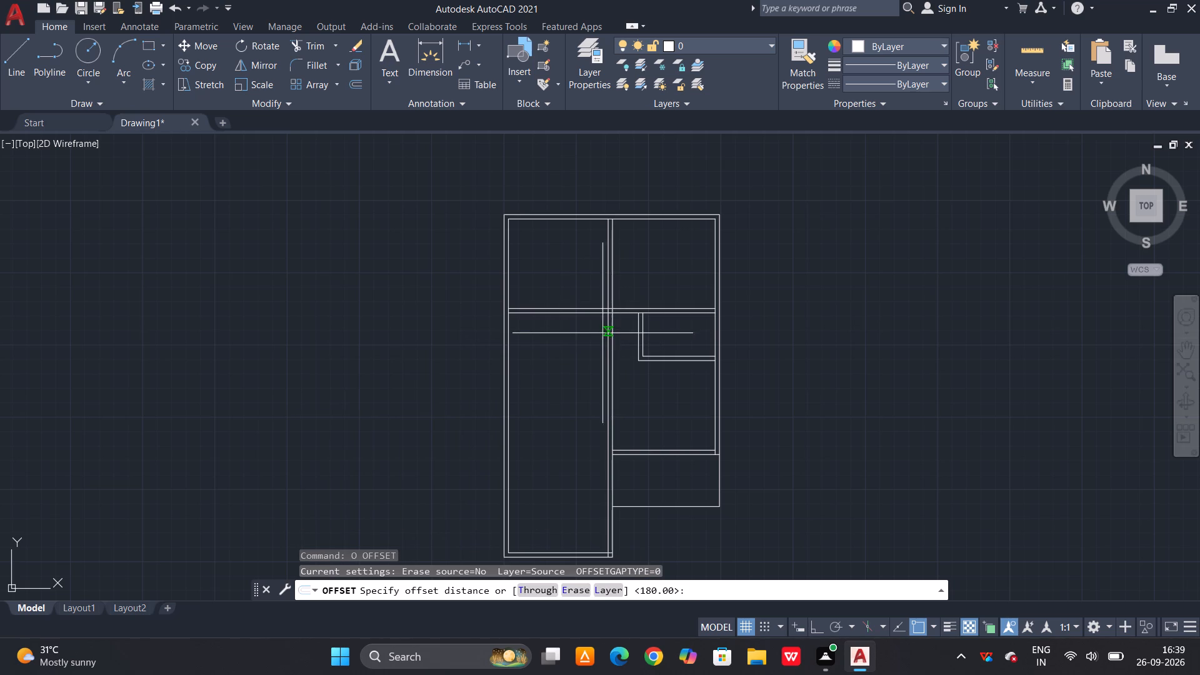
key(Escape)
Extend the small compartment's two left wall lines up to the upper line of the horizontal divider.
key(e)
key(x)
key(space)
key(space)
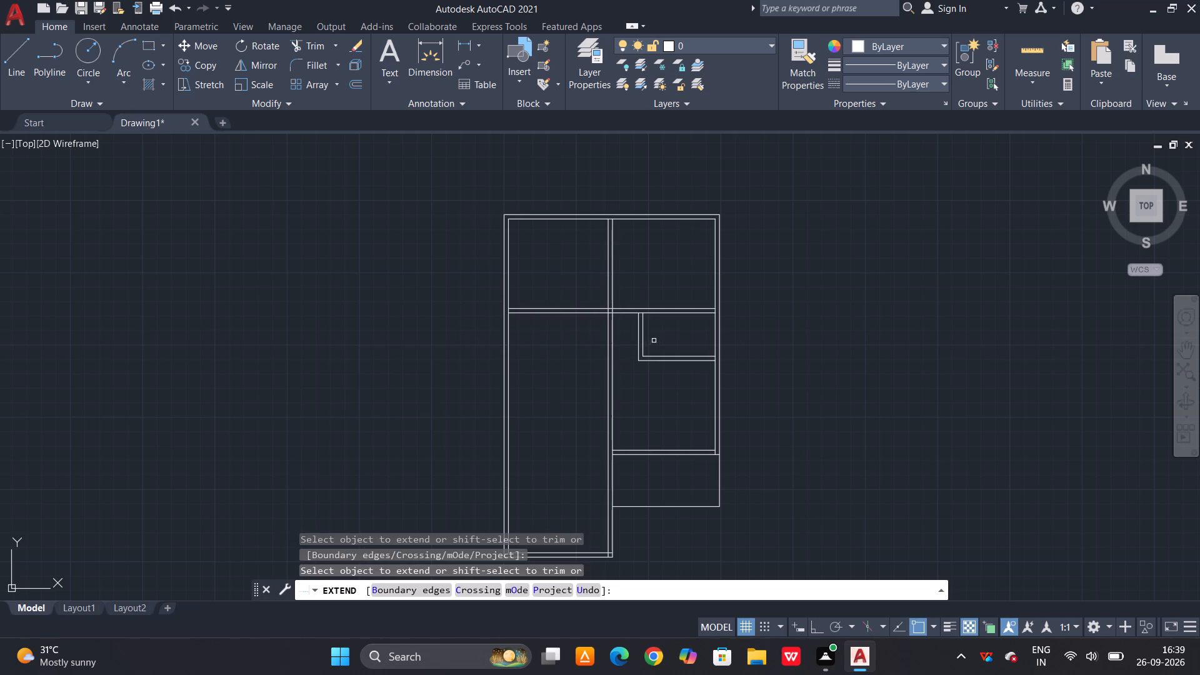
click(656, 331)
click(621, 334)
key(Escape)
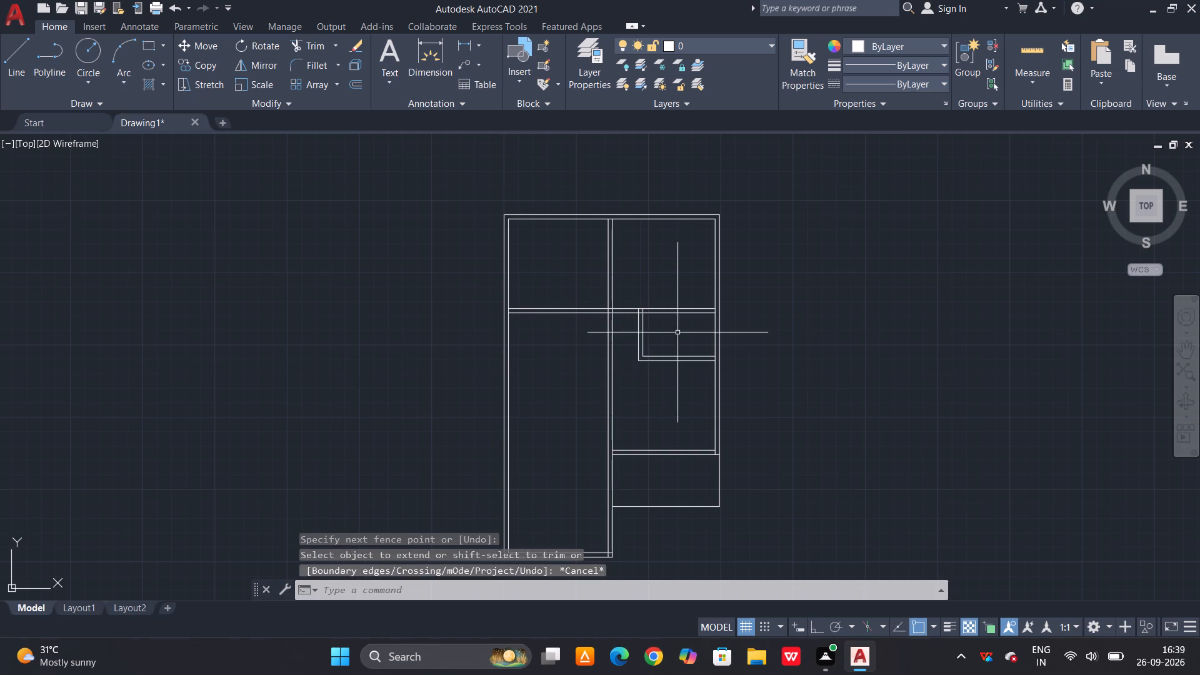
key(Escape)
Trim both horizontal divider lines between the central vertical divider and the small compartment's left wall.
text(tr)
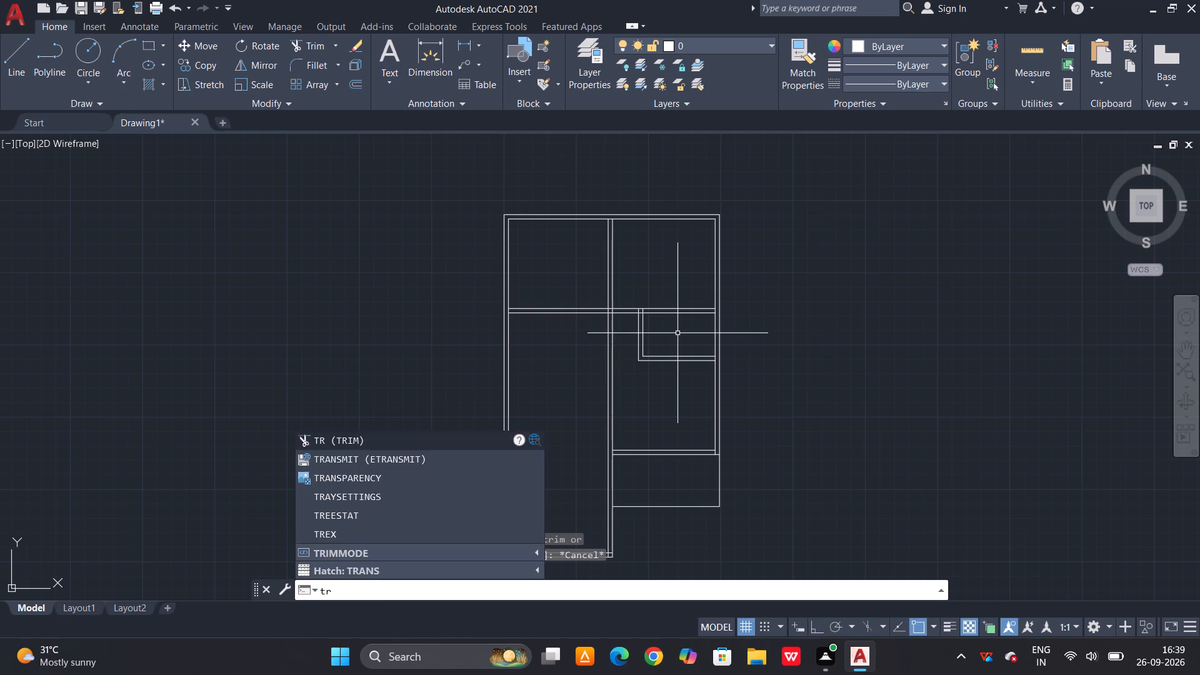
key(space)
key(space)
click(626, 304)
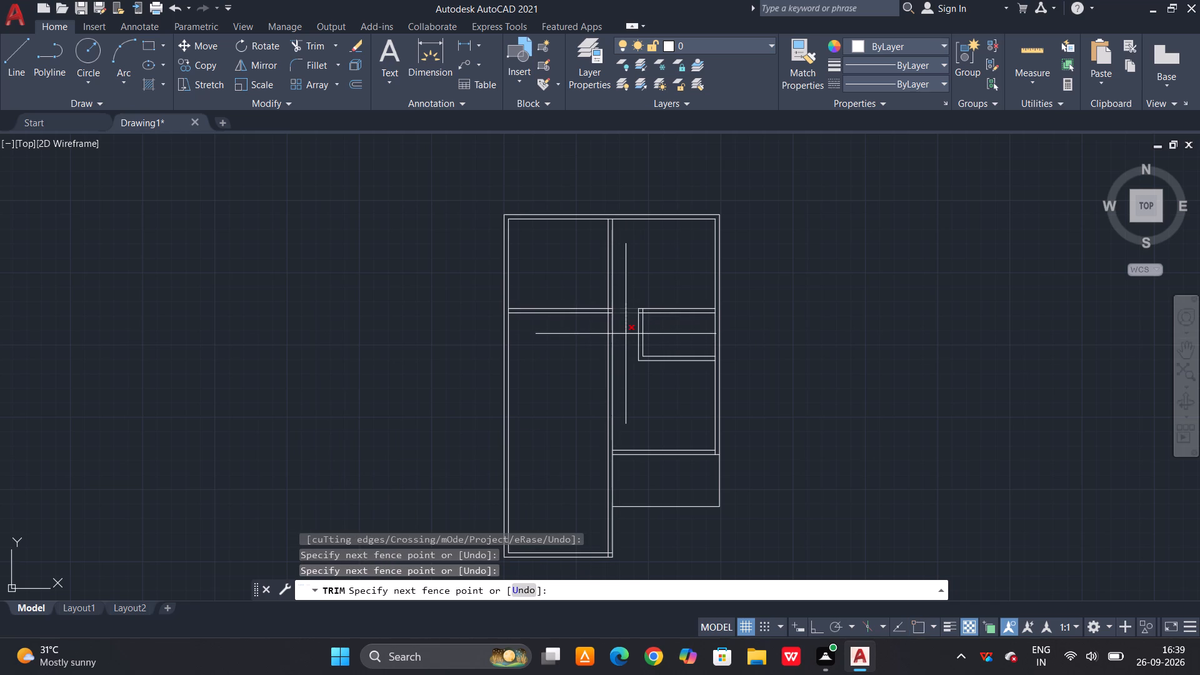
click(626, 334)
key(Escape)
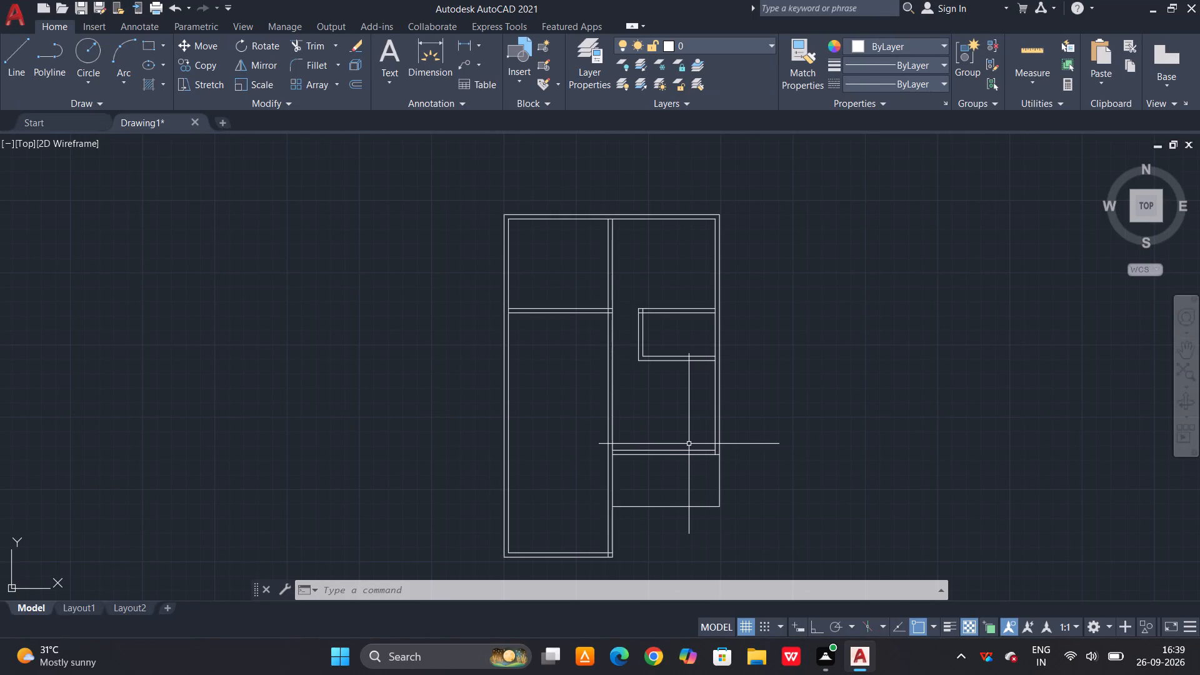
Offset the lower line of the left horizontal divider downward by 315.
key(o)
key(space)
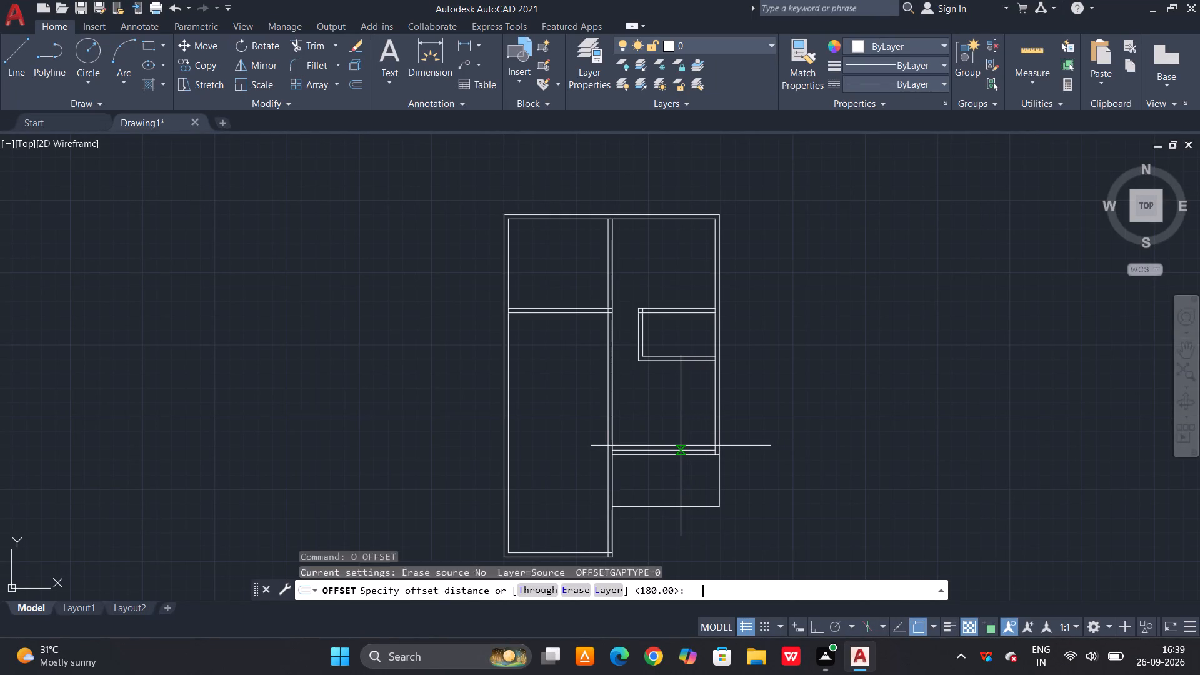
text(315)
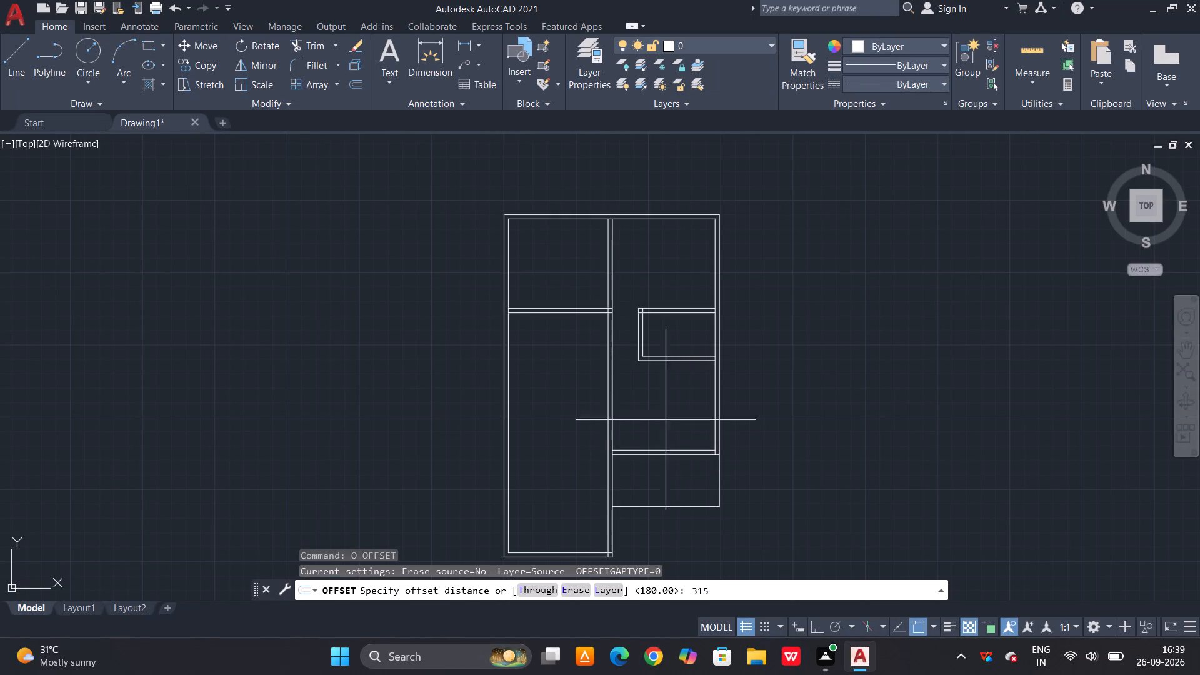
key(space)
click(586, 313)
click(554, 444)
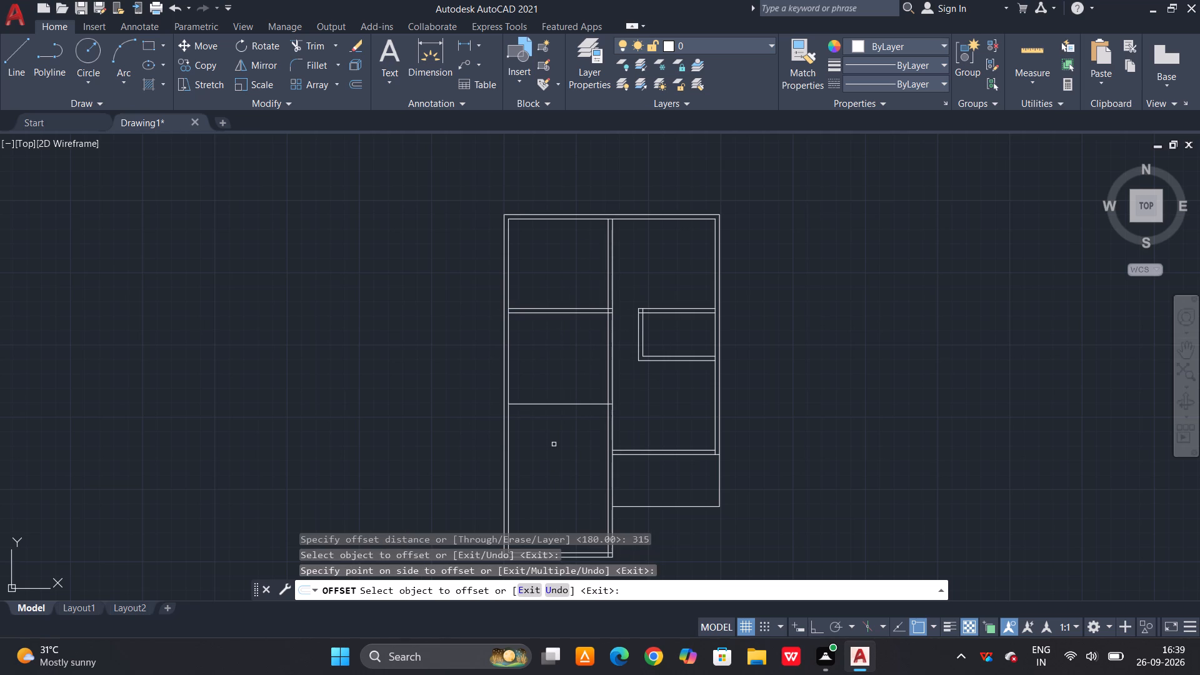
key(Escape)
Offset the new left-side horizontal line downward by 15 to form a second left divider.
text(o 15)
key(space)
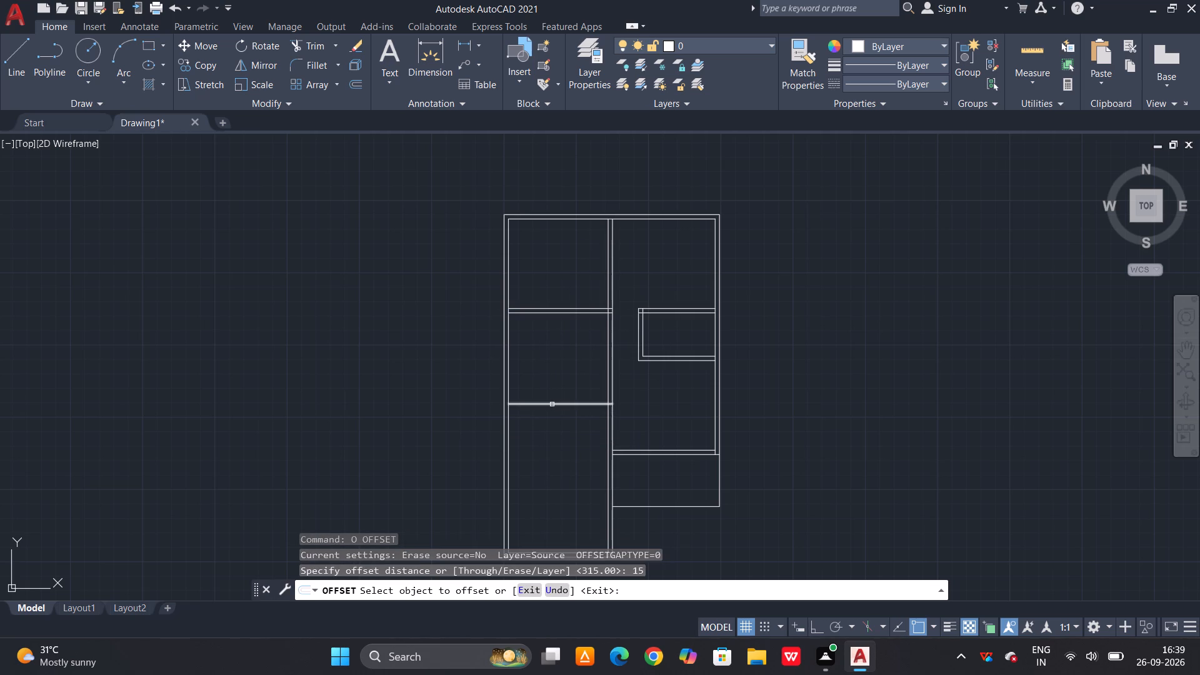
click(552, 403)
click(543, 458)
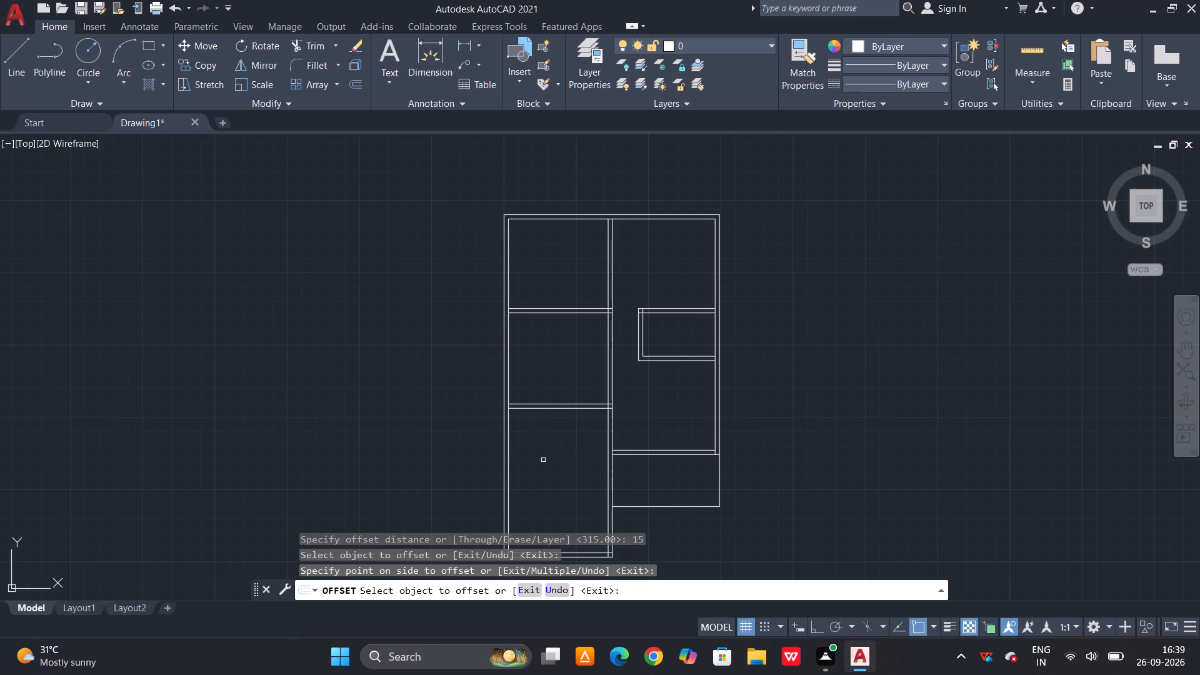
Offset the inner line of the left outer wall to the right by 250.
key(Escape)
key(Escape)
key(Escape)
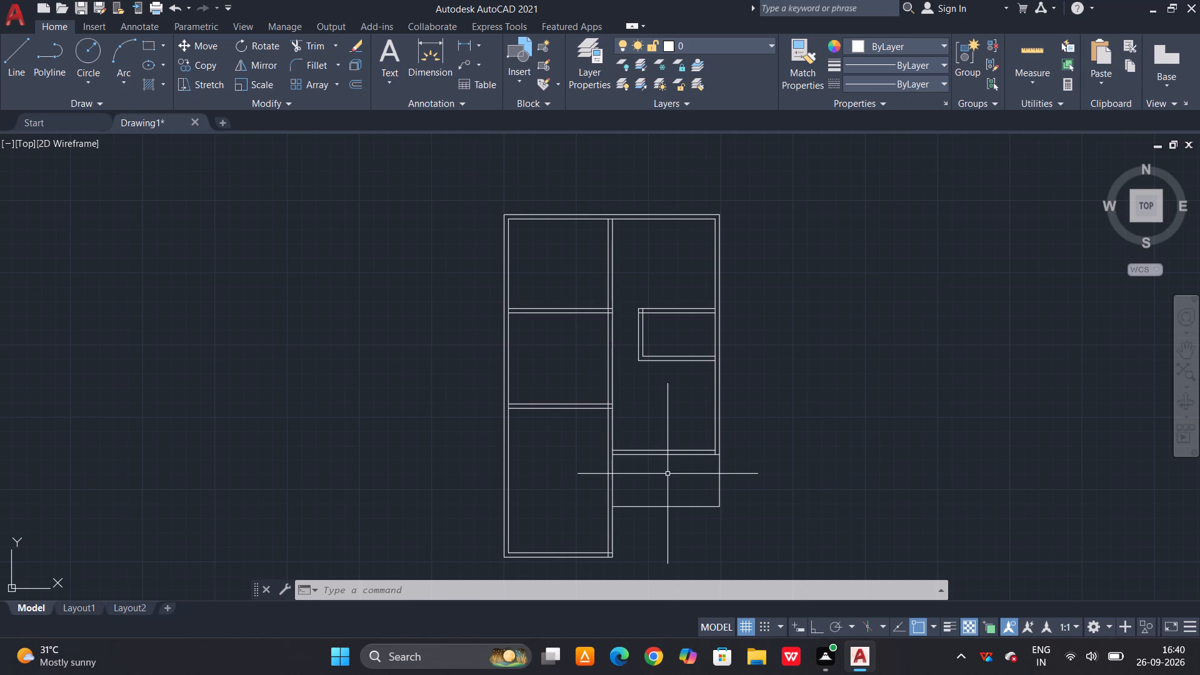
key(Escape)
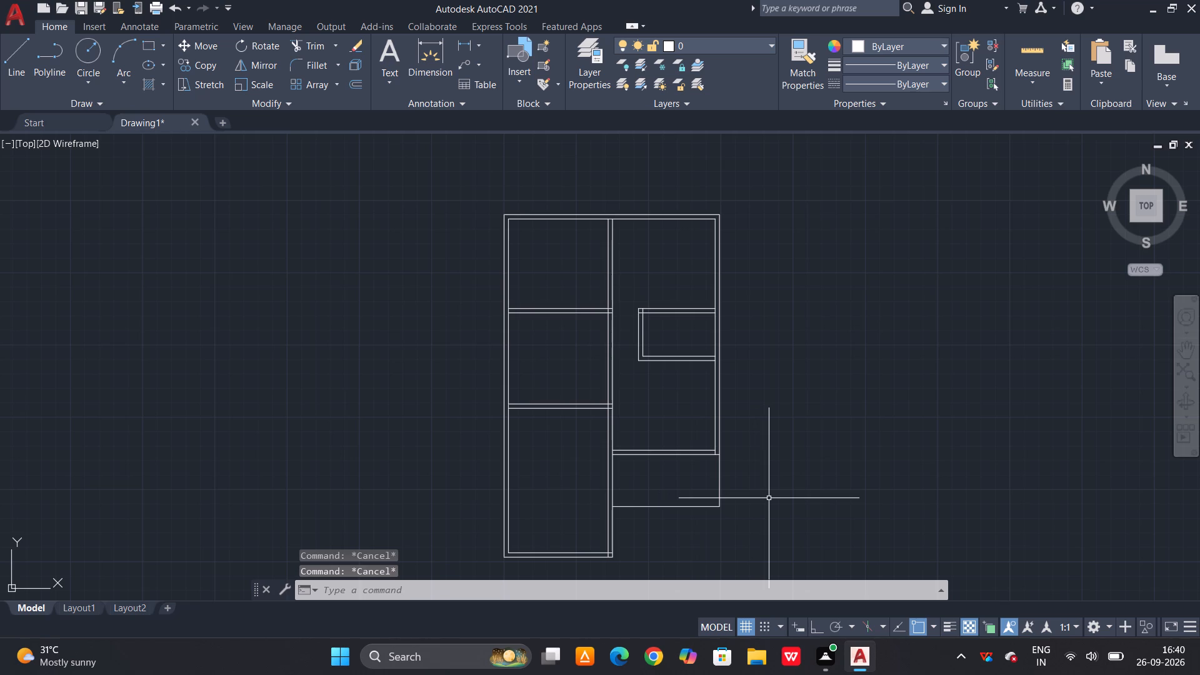
key(o)
key(space)
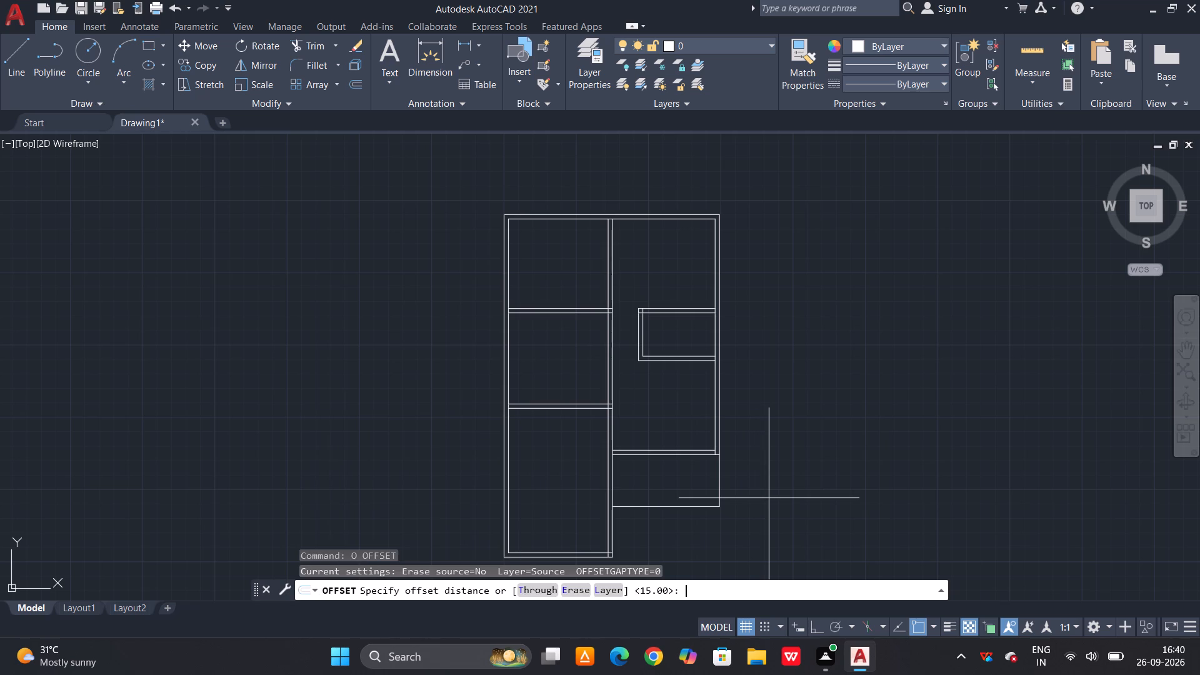
text(250)
key(space)
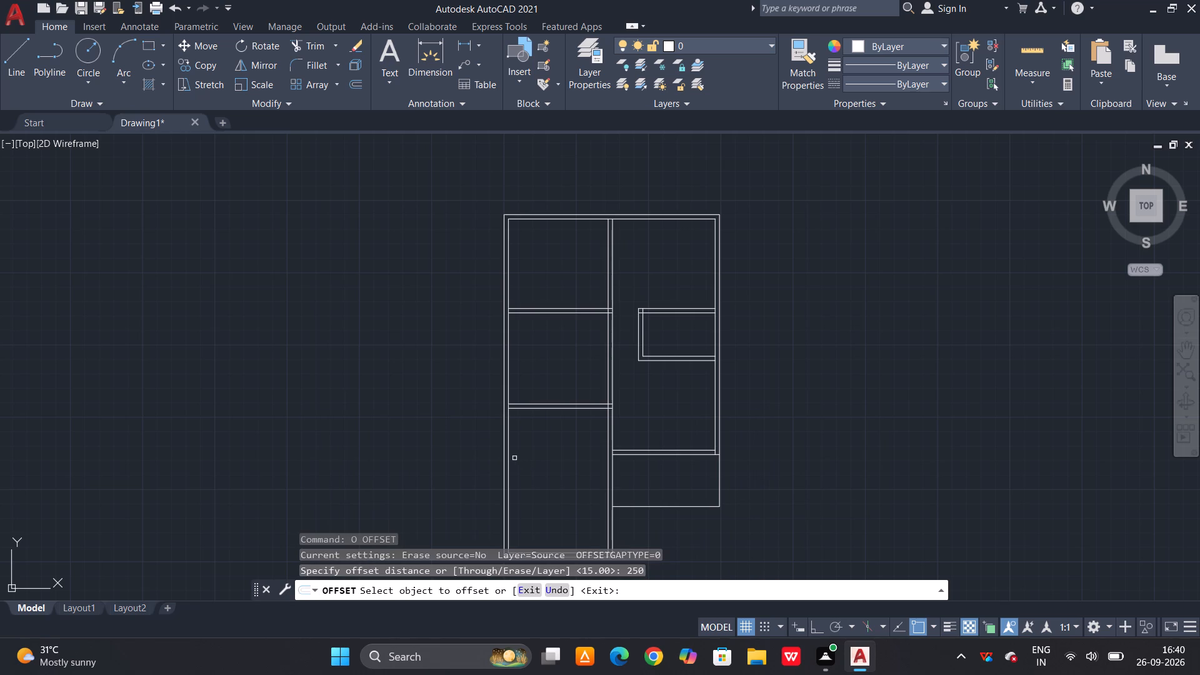
click(510, 458)
click(547, 476)
key(Escape)
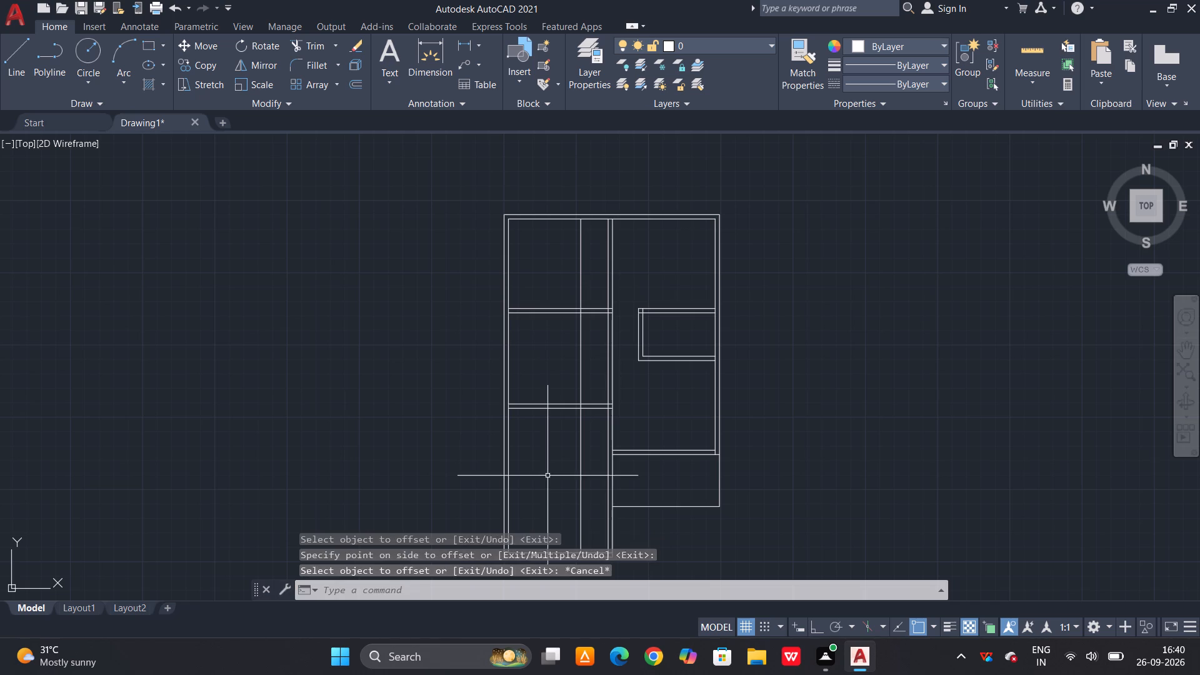
key(Escape)
Trim the new vertical line between the two horizontal dividers on the left side.
text(tr)
key(space)
key(space)
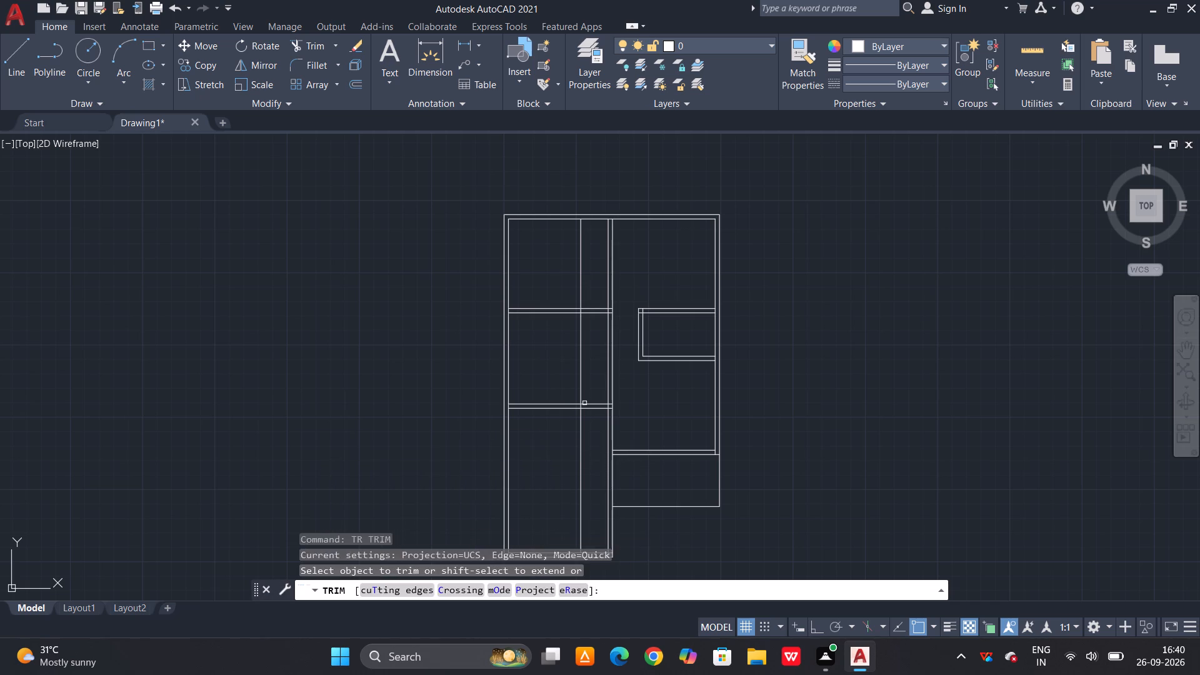
click(590, 374)
click(551, 364)
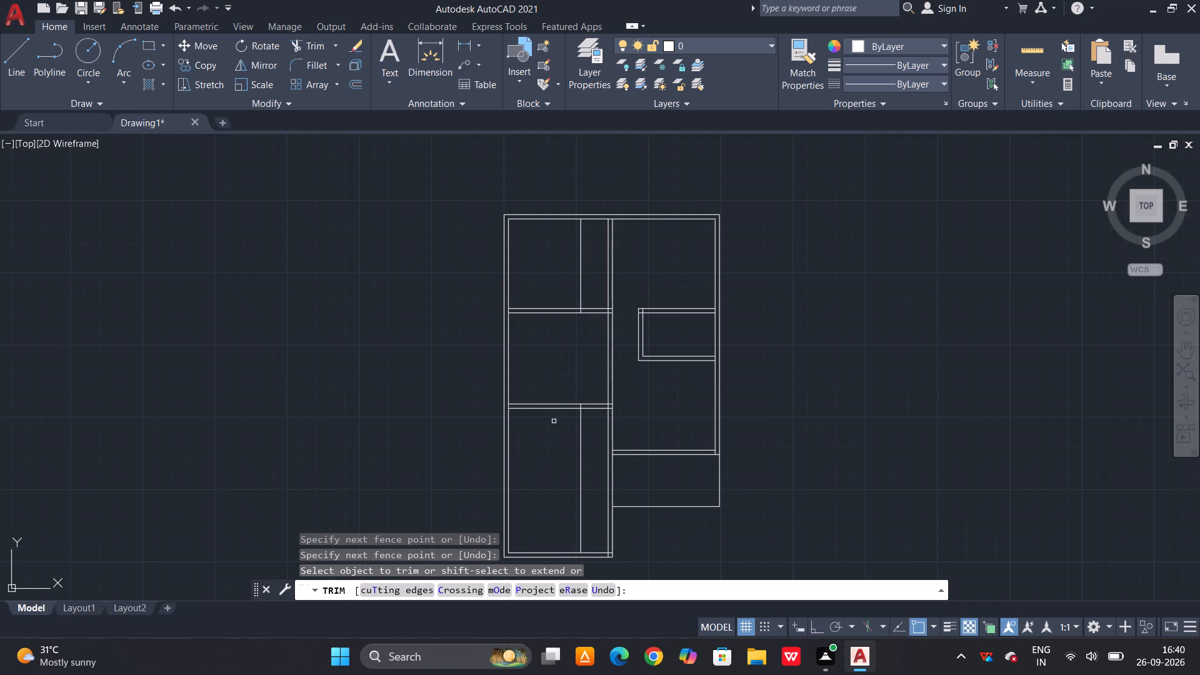
key(Escape)
Offset the remaining vertical segment below the second left divider to the right by 15.
text(o)
key(space)
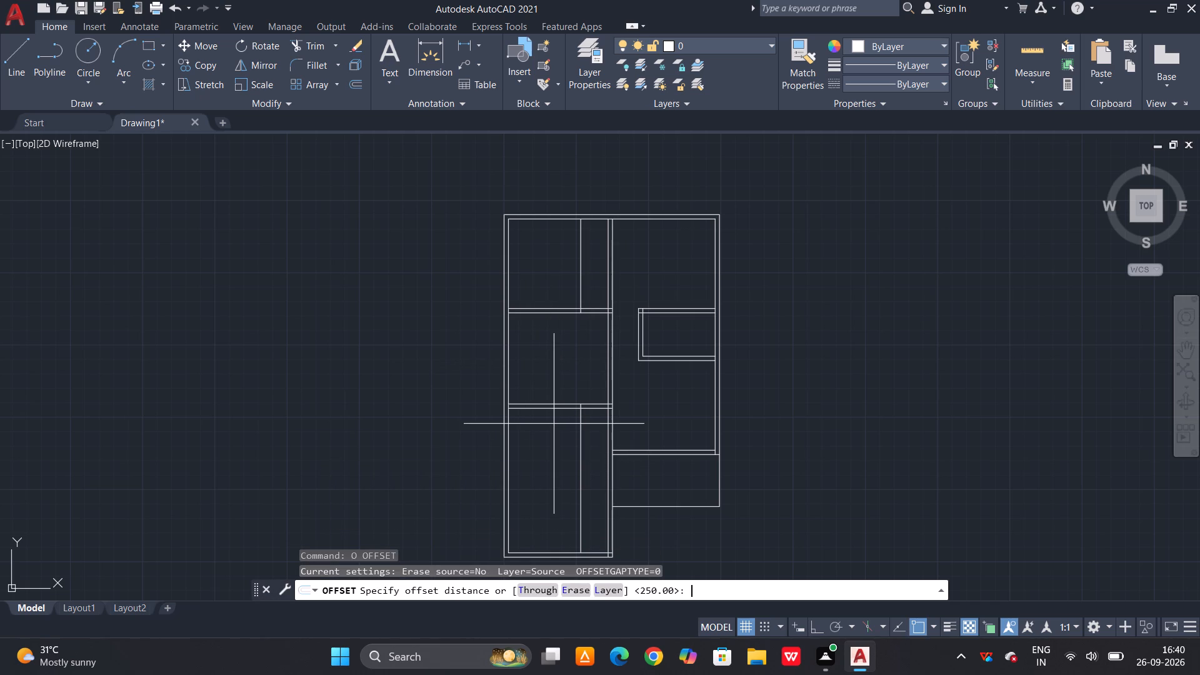
text(15)
key(space)
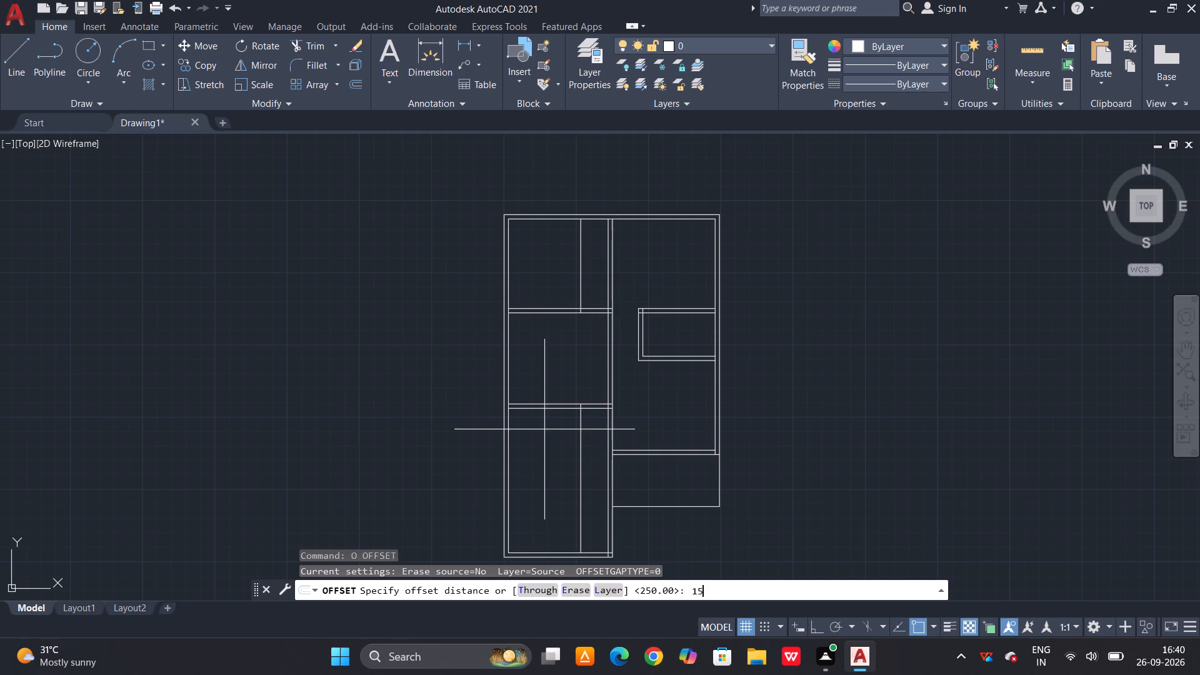
click(582, 426)
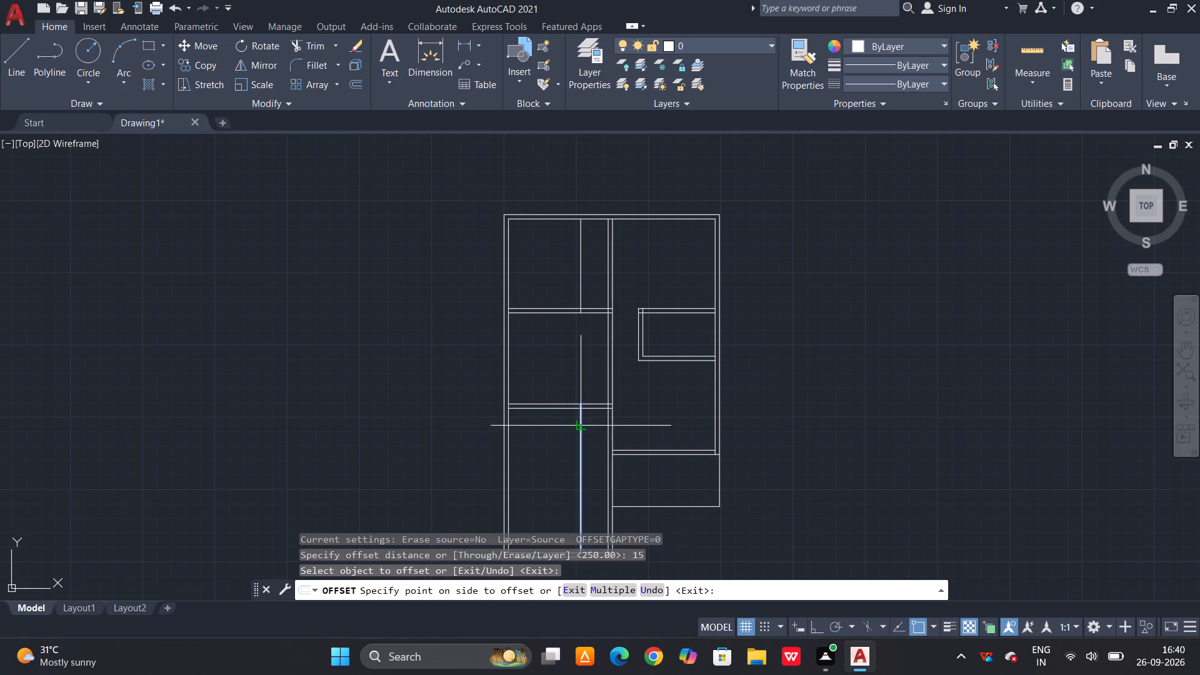
click(589, 426)
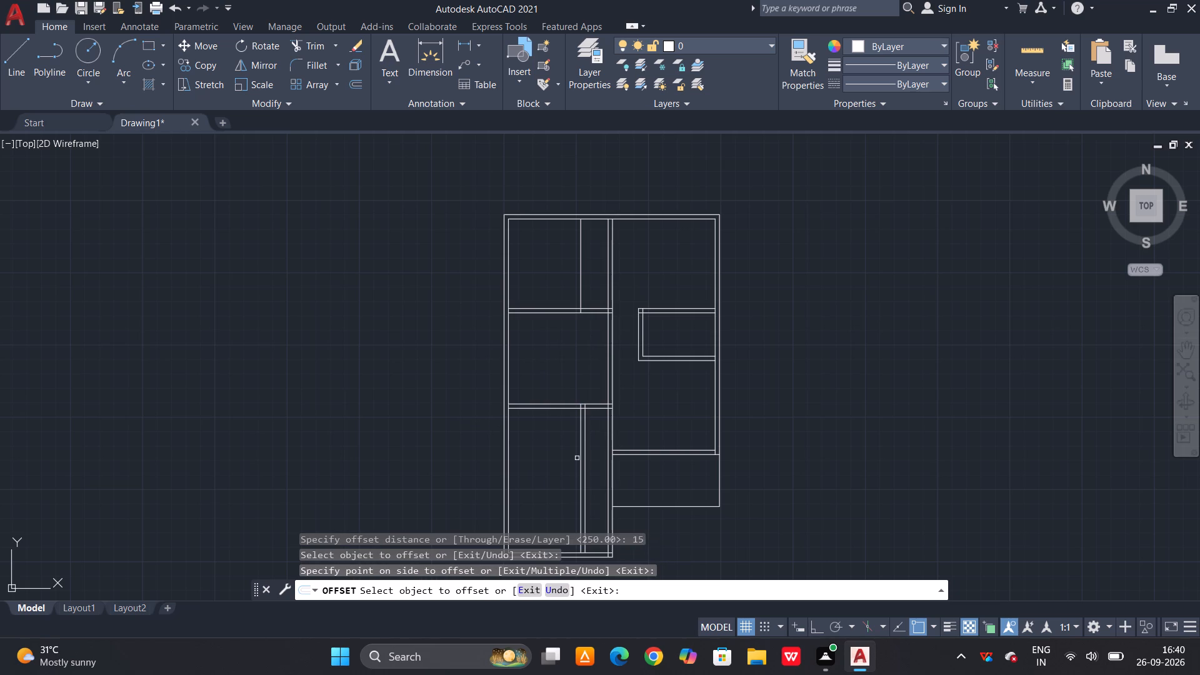
key(Escape)
Offset the lower line of the second left divider downward by 150.
text(o 15)
key(0)
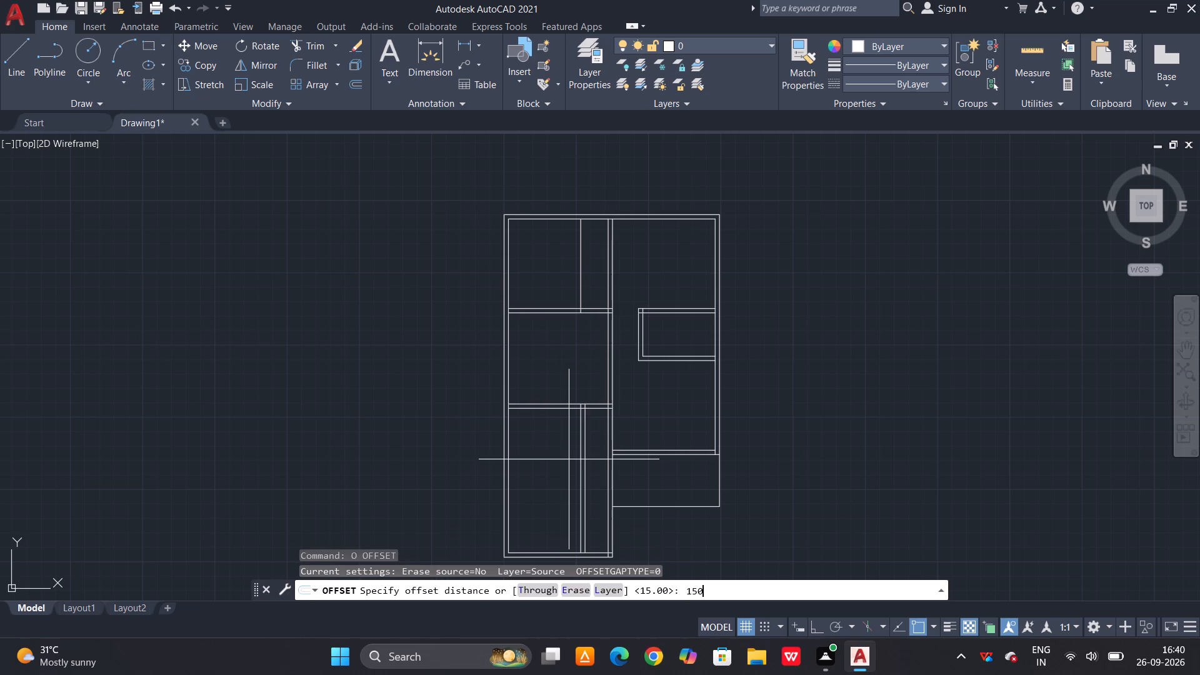
key(space)
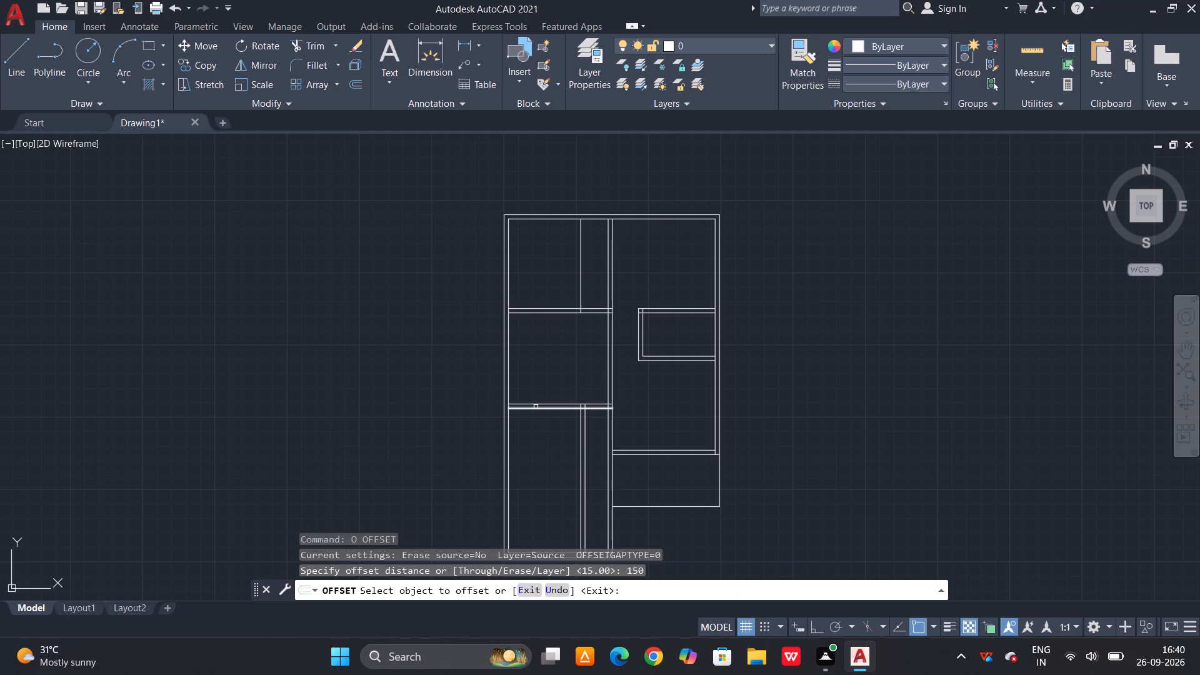
click(536, 407)
click(532, 532)
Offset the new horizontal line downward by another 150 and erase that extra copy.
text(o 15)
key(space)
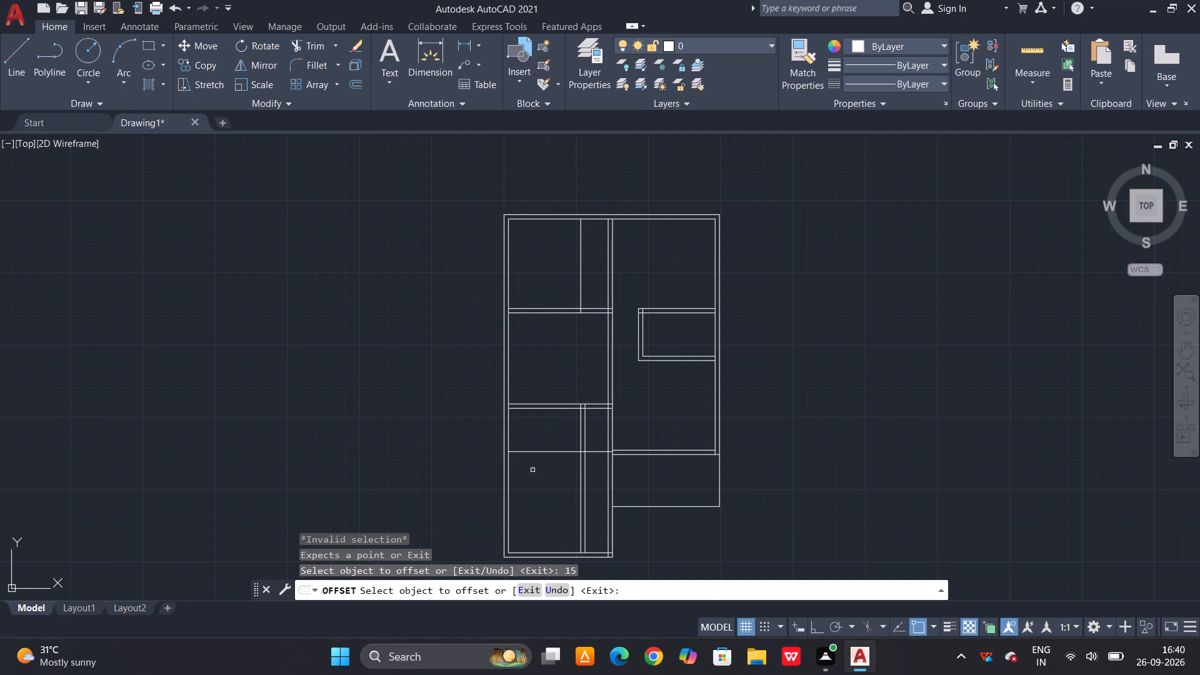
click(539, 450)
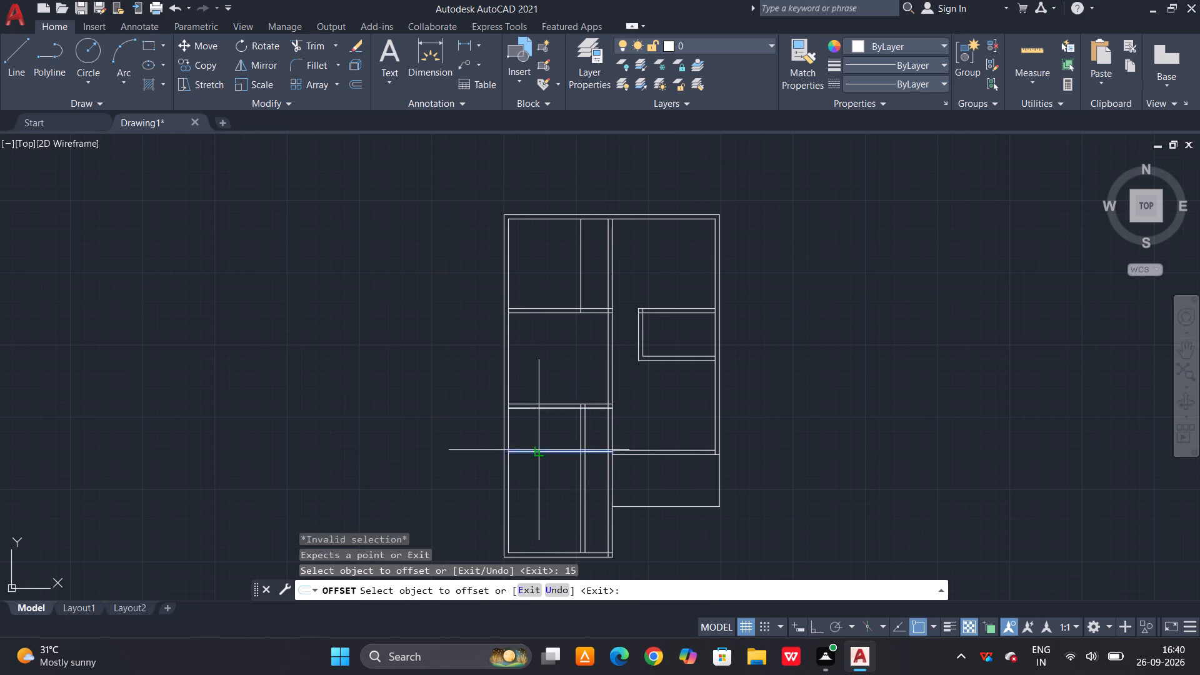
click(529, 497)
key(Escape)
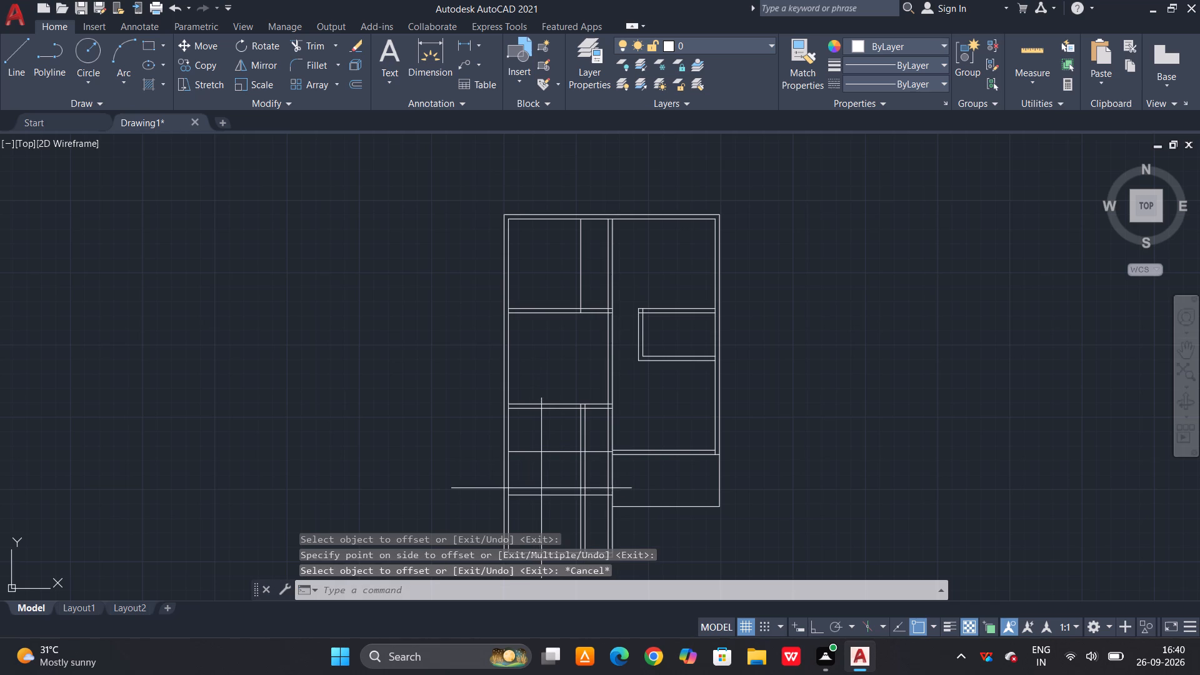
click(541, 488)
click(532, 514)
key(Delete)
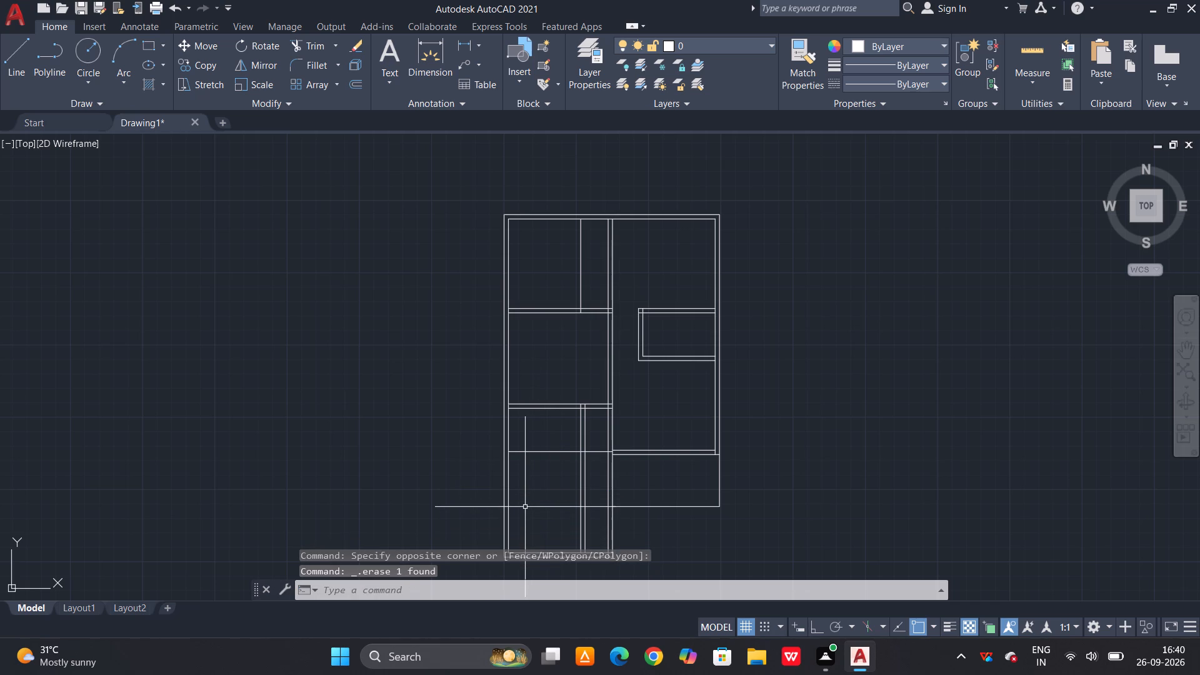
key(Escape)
Offset the new horizontal line downward by 15 to form the lower wall of the left compartment.
text(o 15)
key(space)
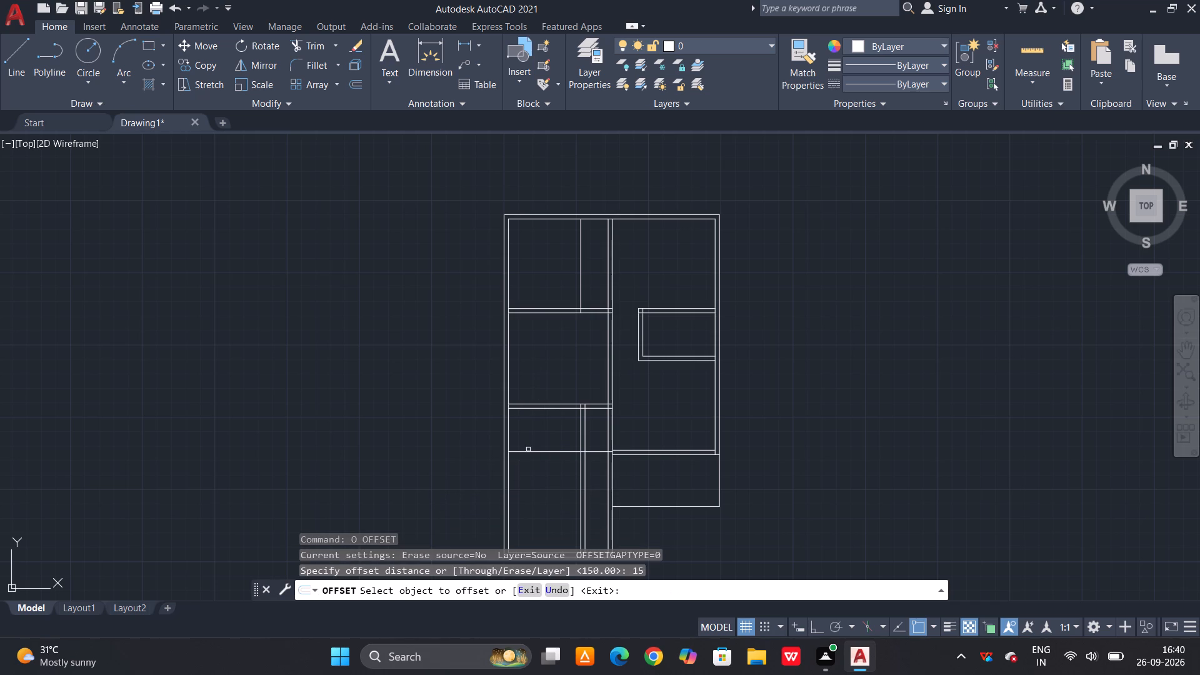
click(531, 452)
click(527, 480)
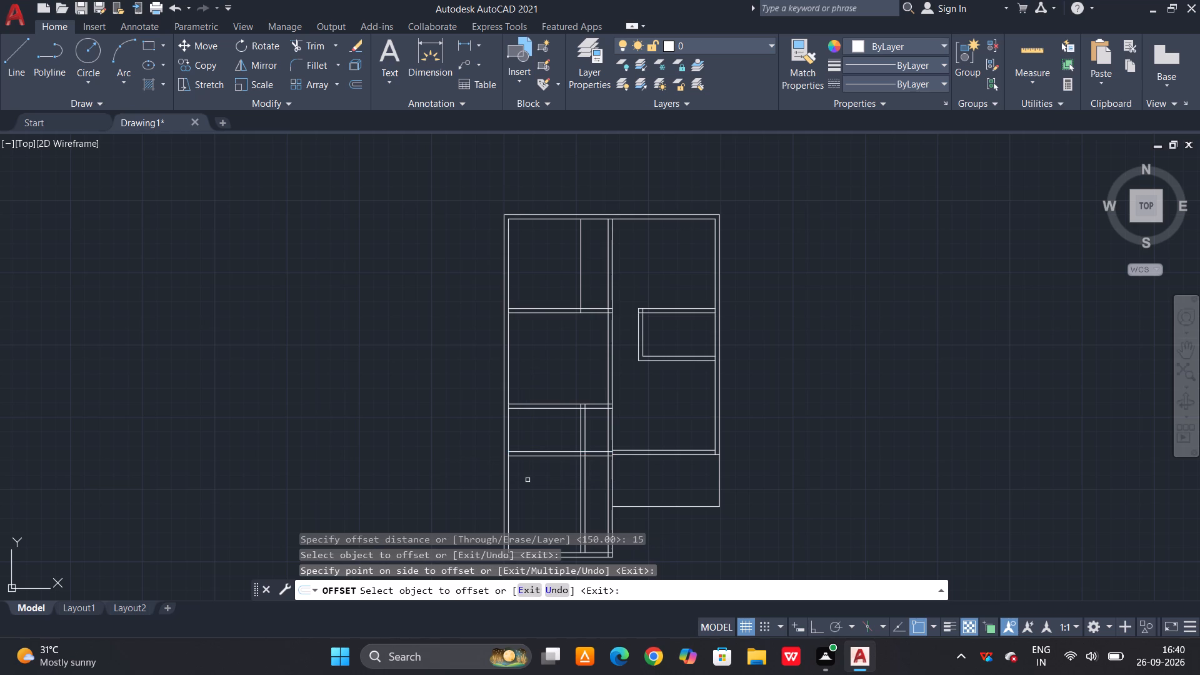
key(Escape)
key(Escape)
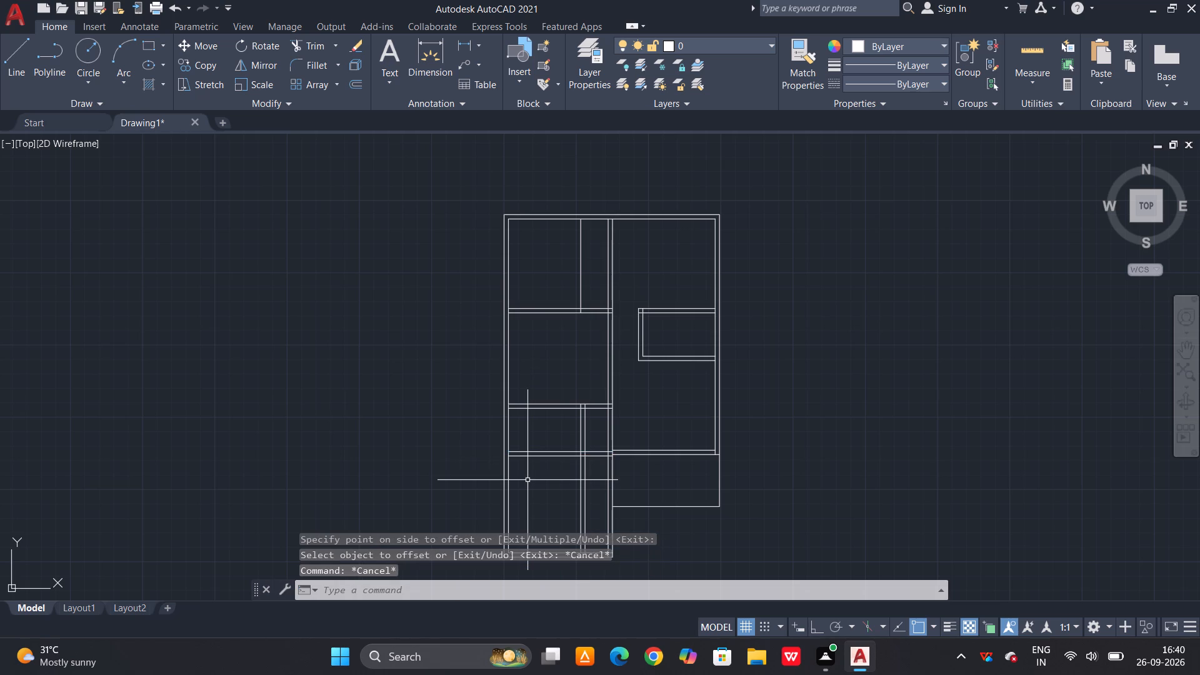
Trim the left compartment's lower wall lines right of its vertical wall, and the vertical wall lines below the lower wall.
text(tr)
key(space)
key(space)
scroll(579, 457, up, 2)
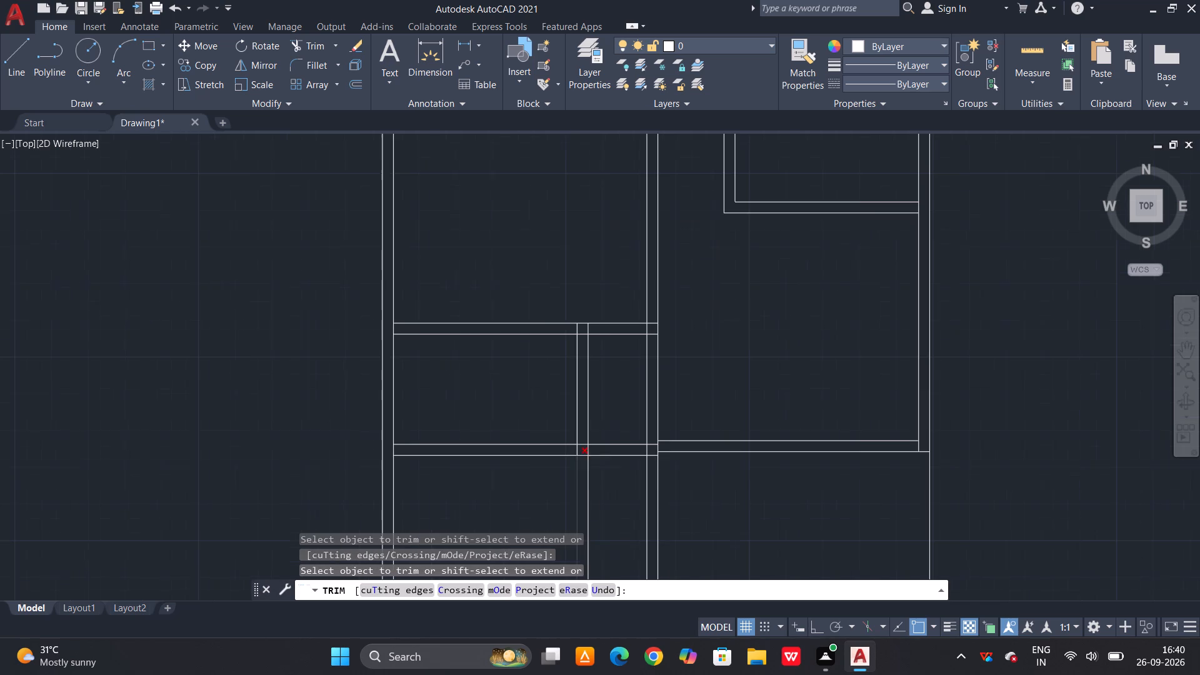
click(609, 426)
double_click(609, 468)
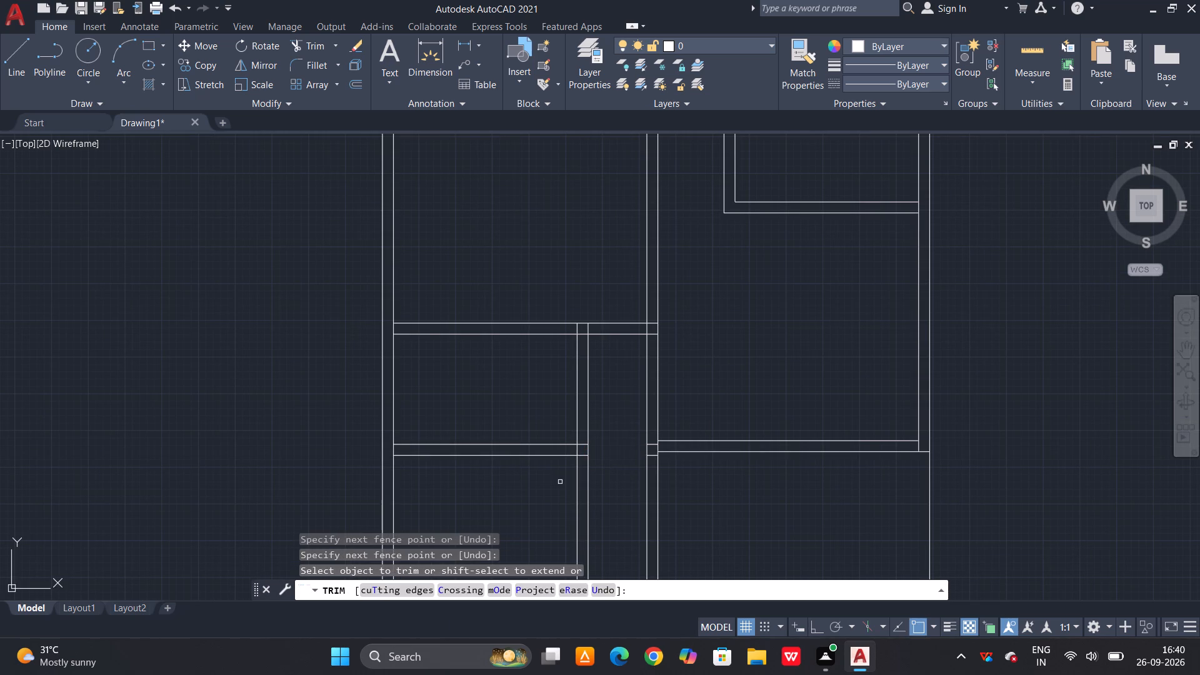
drag(557, 482, 584, 481)
drag(589, 480, 582, 477)
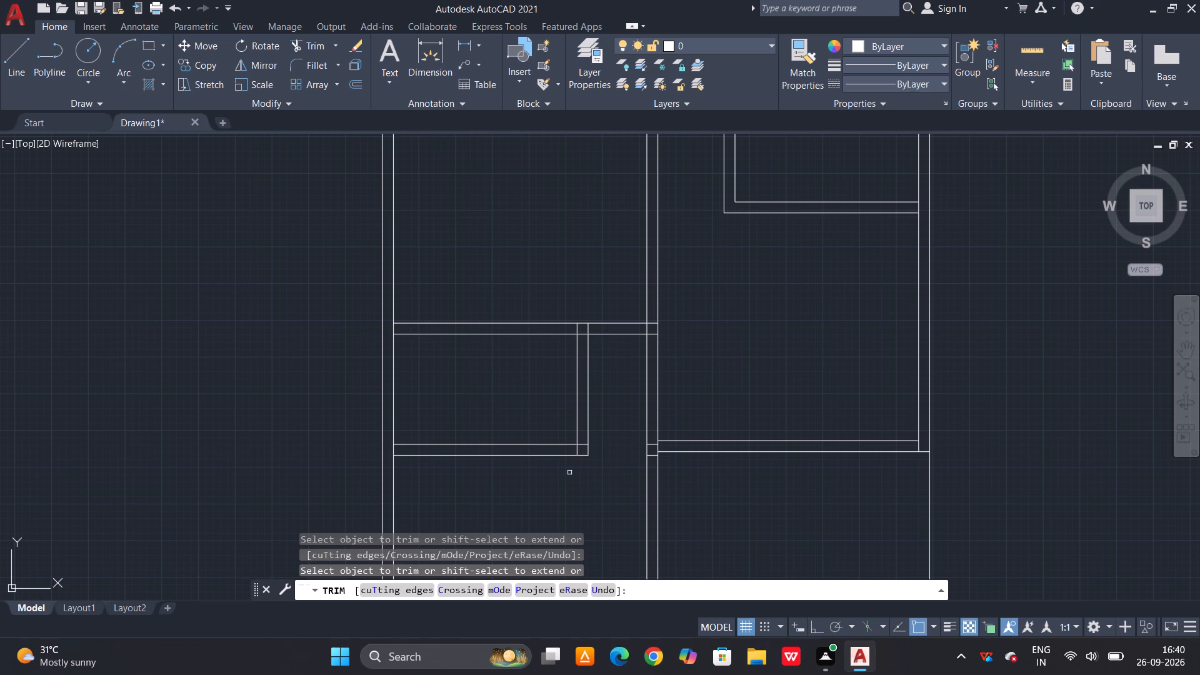
Trim the leftover stubs of the compartment's lower wall lines inside the central vertical divider.
scroll(636, 447, up, 3)
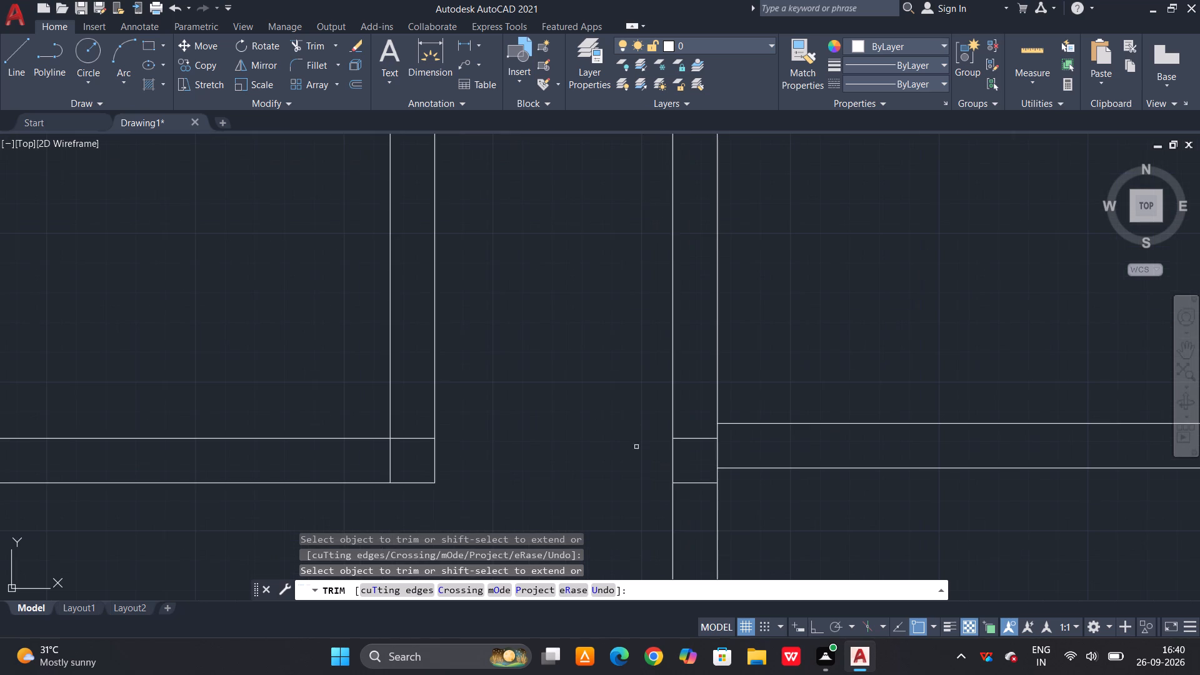
click(692, 414)
click(680, 497)
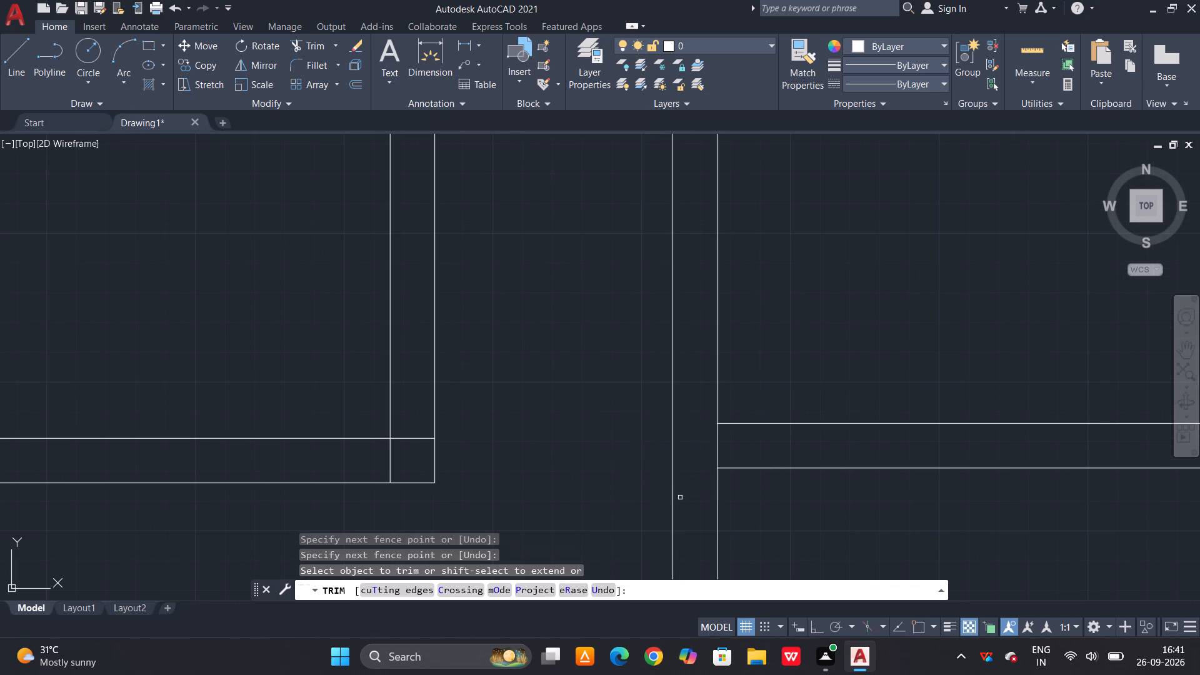
Trim the second left divider's lines from the compartment's right wall through the central vertical divider.
scroll(382, 515, down, 2)
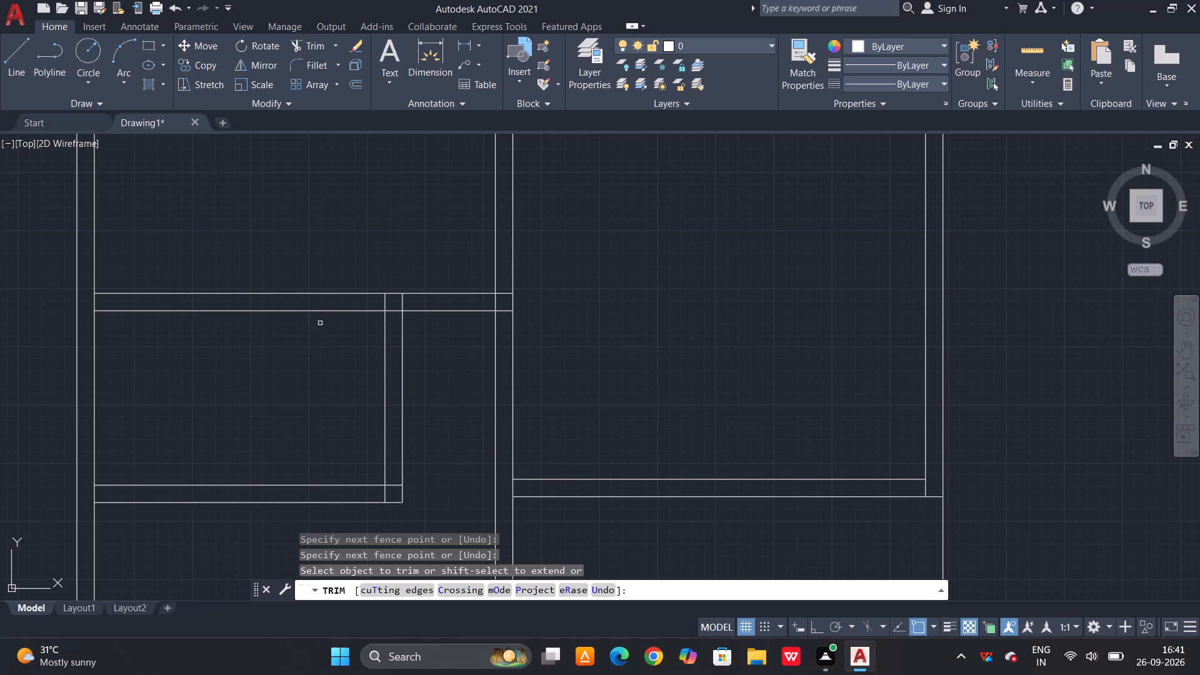
click(457, 279)
click(436, 341)
scroll(506, 304, up, 3)
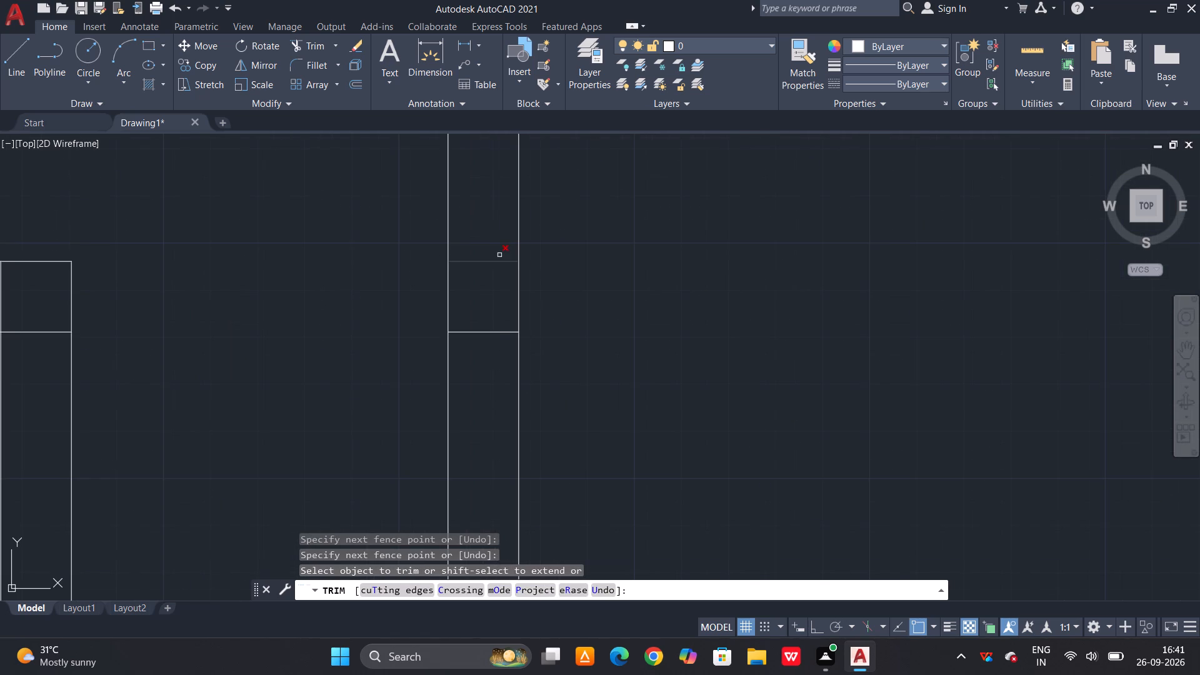
drag(499, 240, 498, 249)
click(480, 403)
Trim the crossing line ends inside the left compartment's upper-right wall corner.
scroll(500, 378, down, 2)
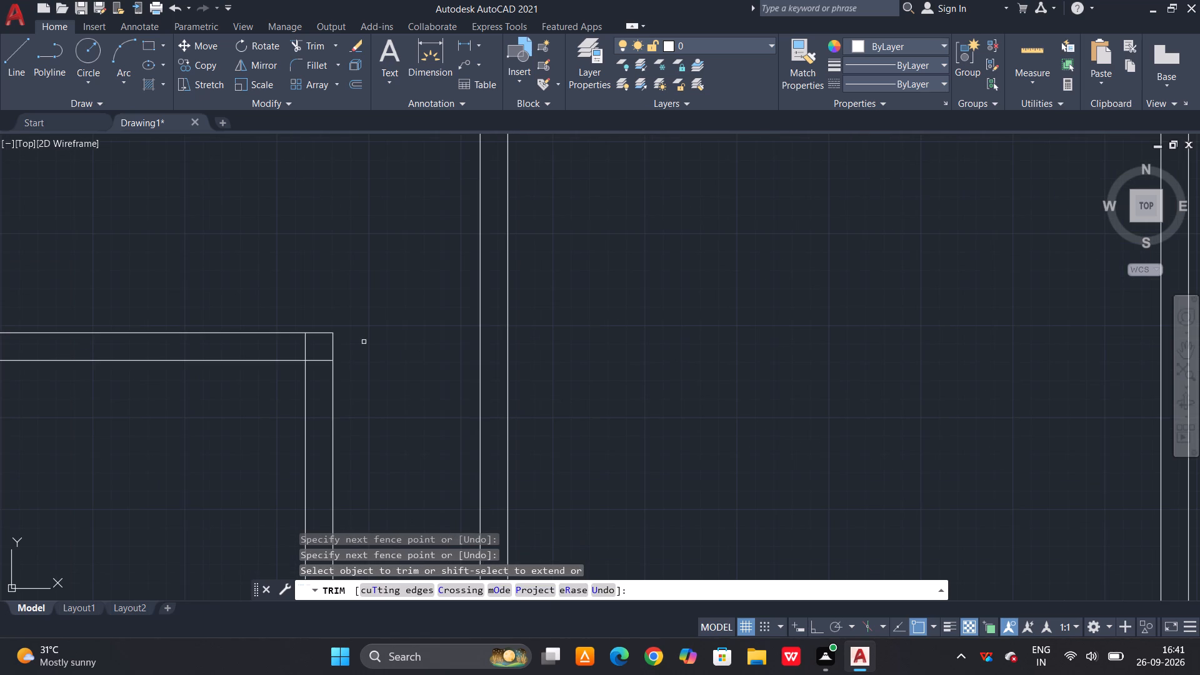
scroll(324, 357, up, 2)
click(321, 327)
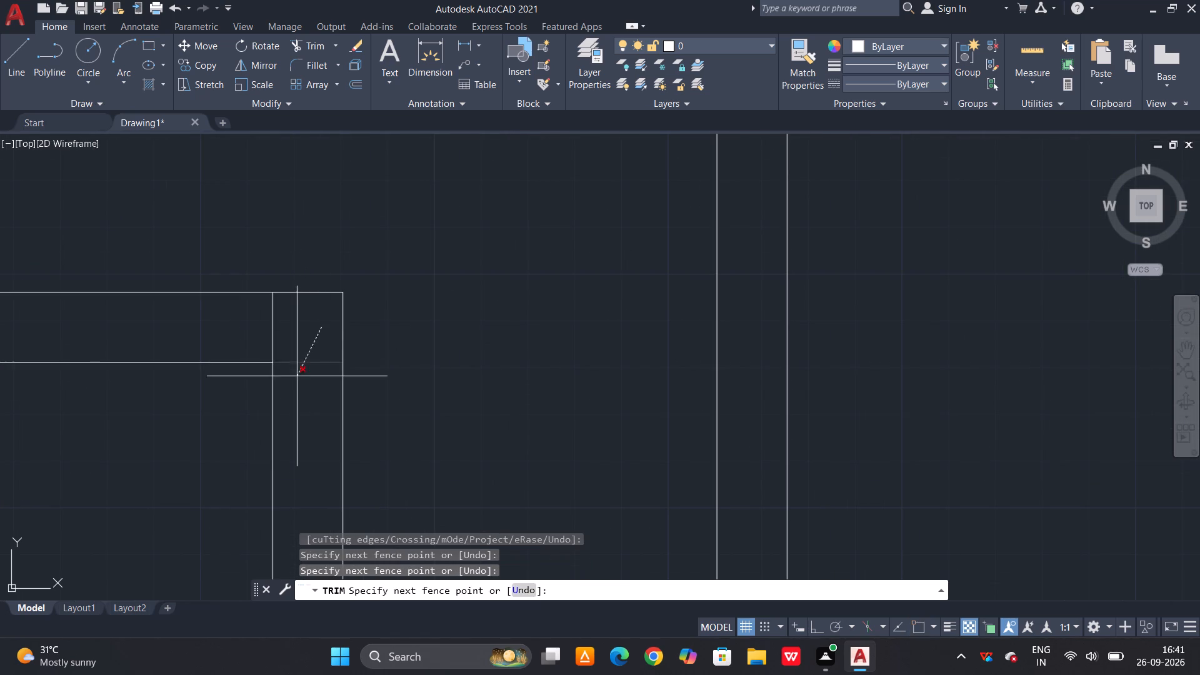
click(296, 383)
drag(310, 307, 304, 308)
click(239, 324)
Trim the left outer wall's inner line where the compartment's upper and lower walls join it.
scroll(474, 274, down, 3)
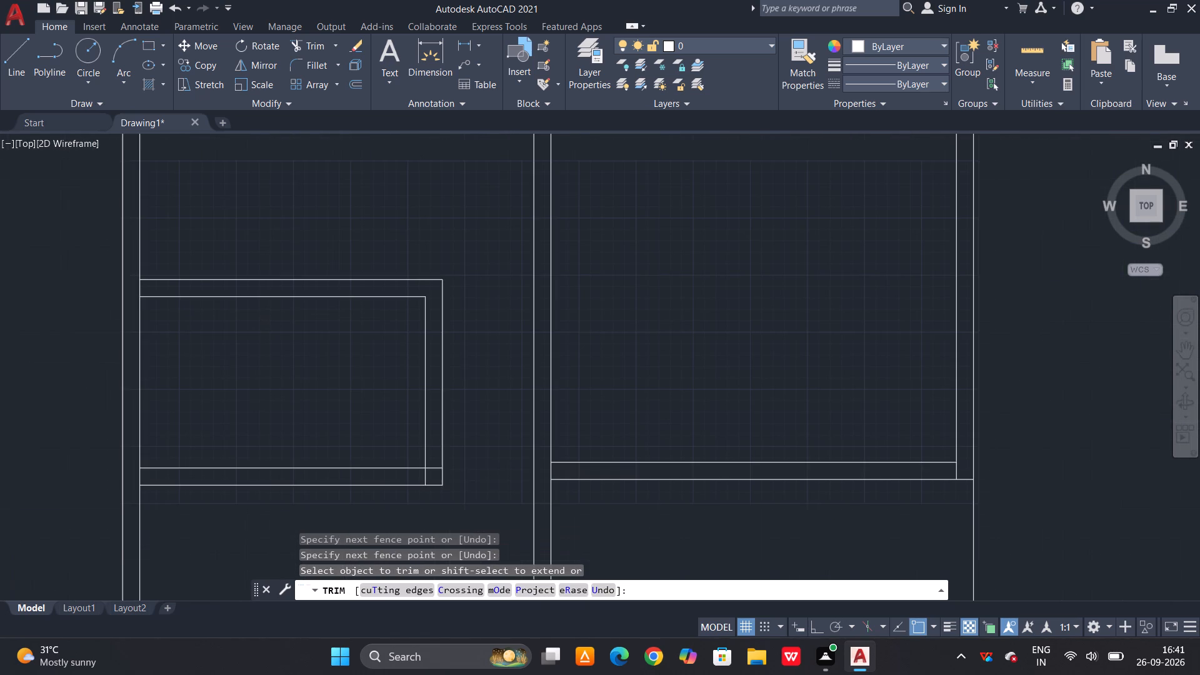
scroll(175, 283, up, 2)
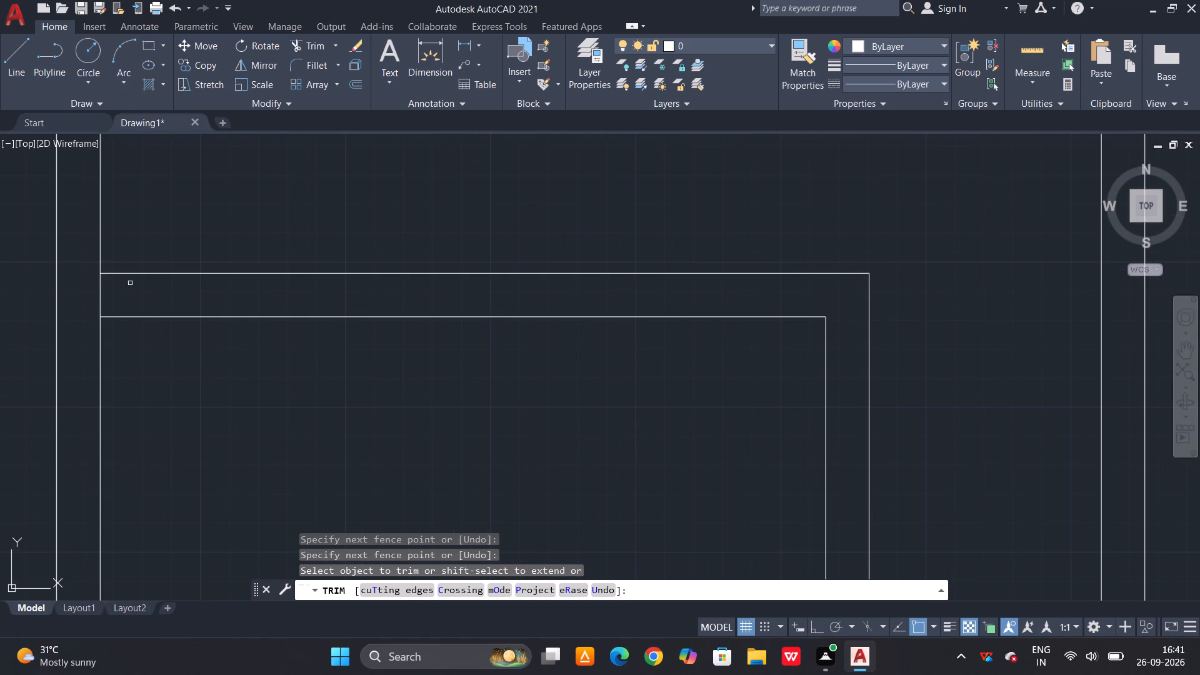
click(130, 283)
click(99, 289)
scroll(226, 215, down, 3)
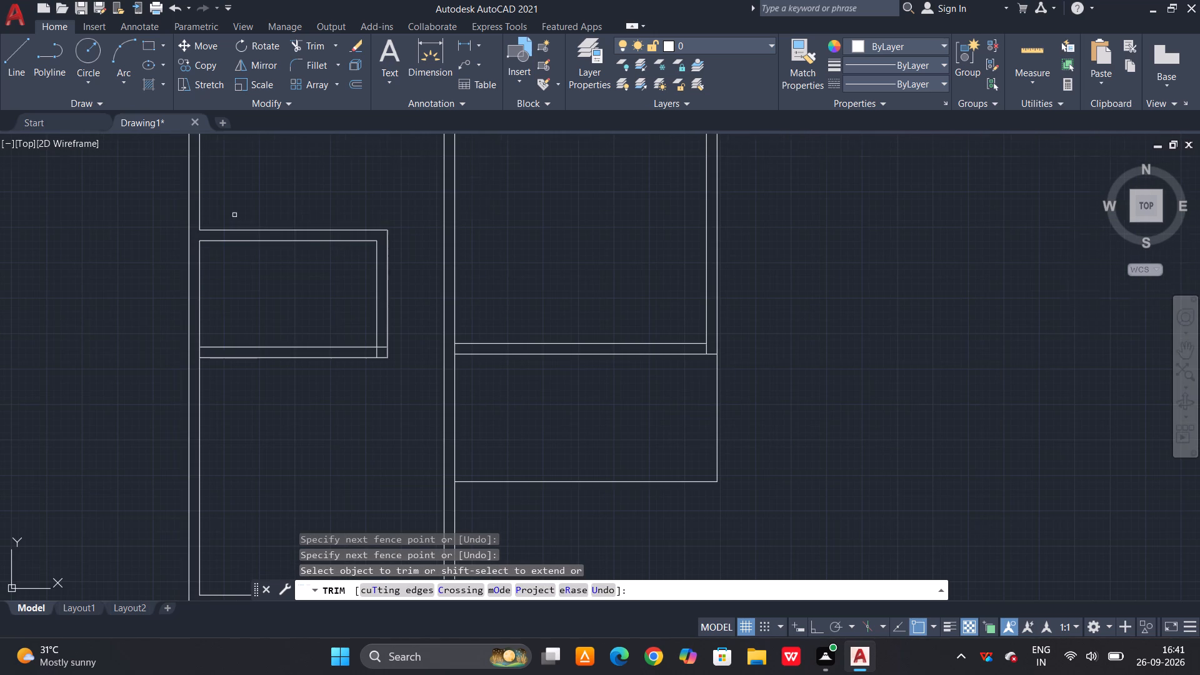
scroll(192, 345, up, 3)
click(221, 370)
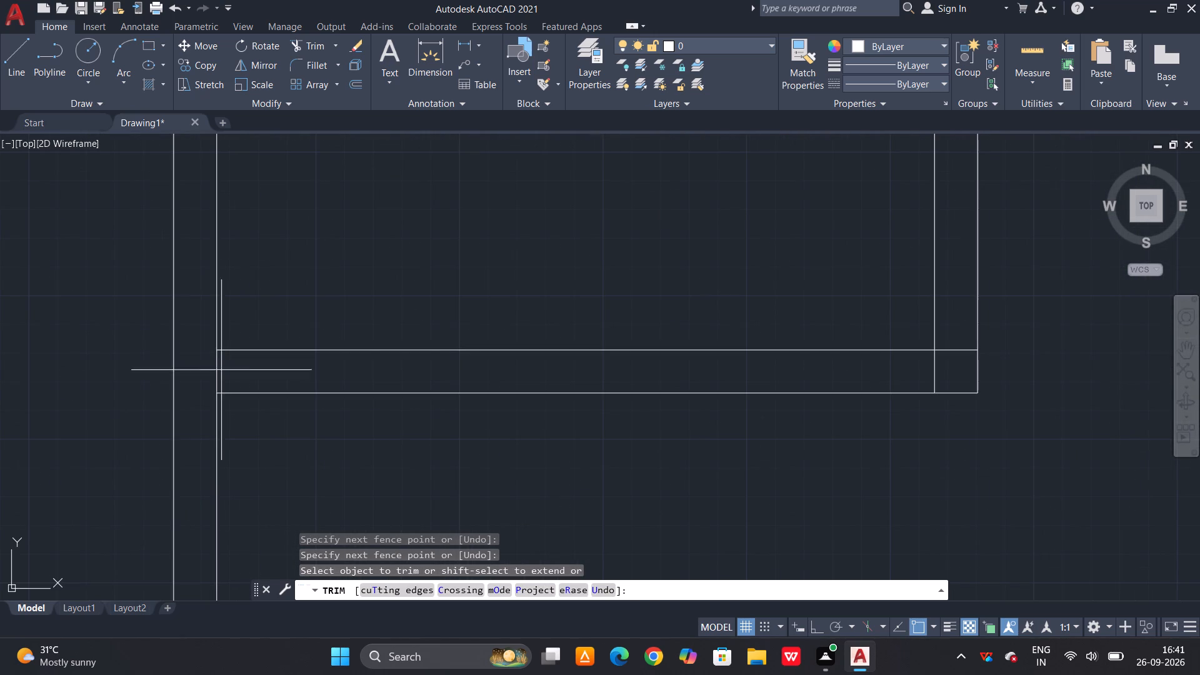
click(186, 374)
Trim the crossing line ends inside the wall corner at the bottom-right of the lower-left room.
scroll(258, 296, down, 3)
scroll(264, 377, down, 2)
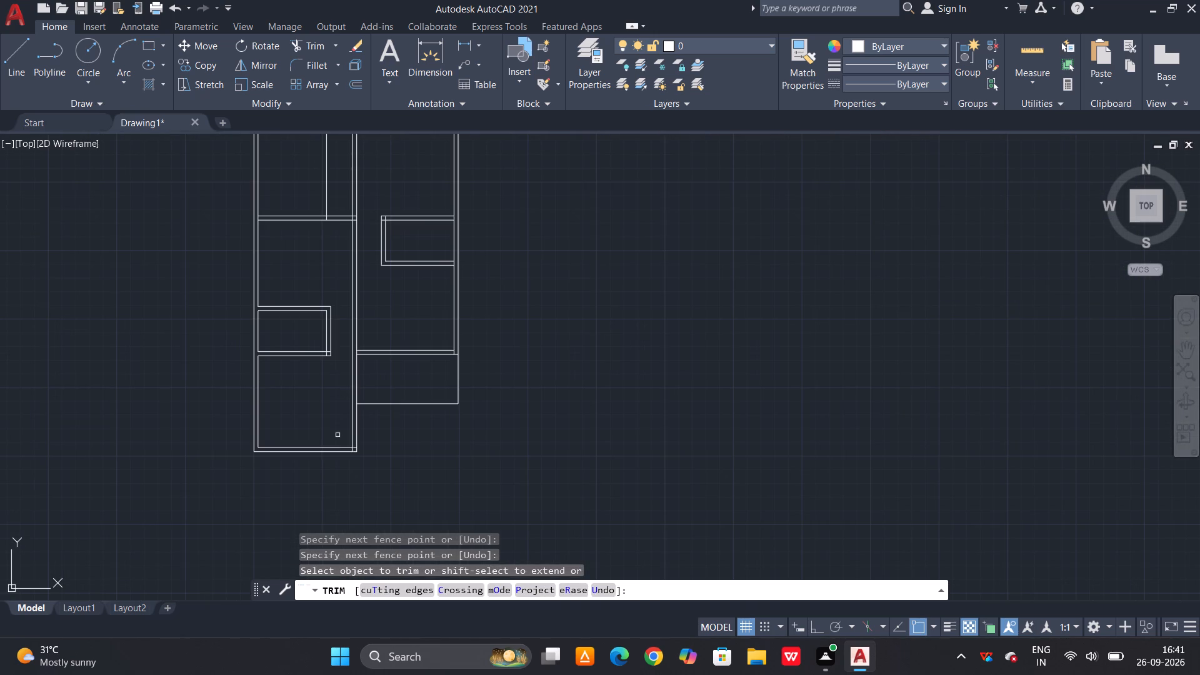
scroll(348, 454, up, 4)
click(369, 400)
click(369, 423)
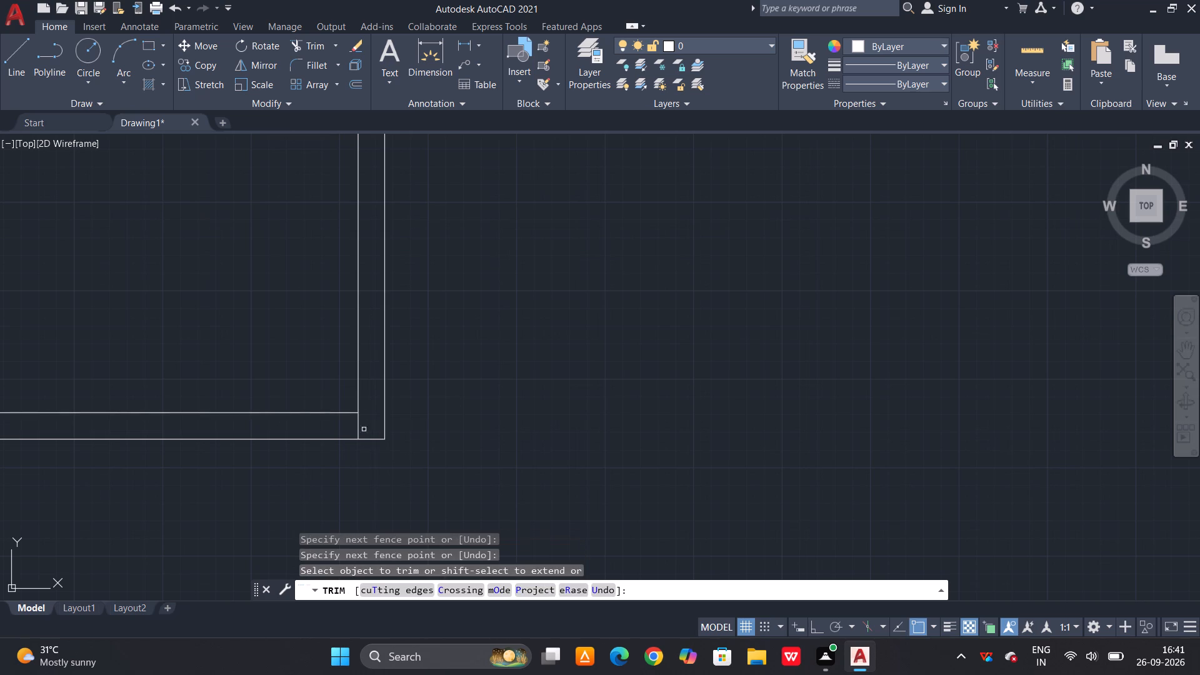
drag(349, 431, 357, 429)
click(382, 424)
Trim the upper-left horizontal divider's lines from the thin vertical line beside it through the central vertical divider.
scroll(317, 455, down, 2)
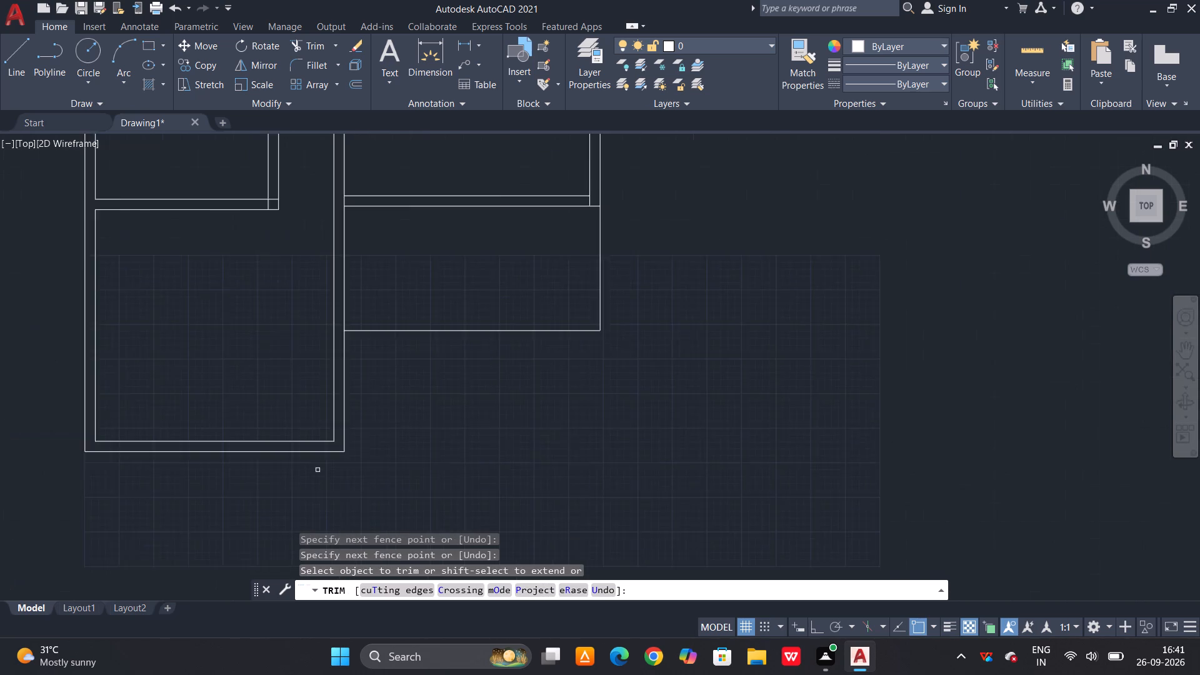
scroll(317, 470, down, 1)
middle_drag(346, 292, 369, 411)
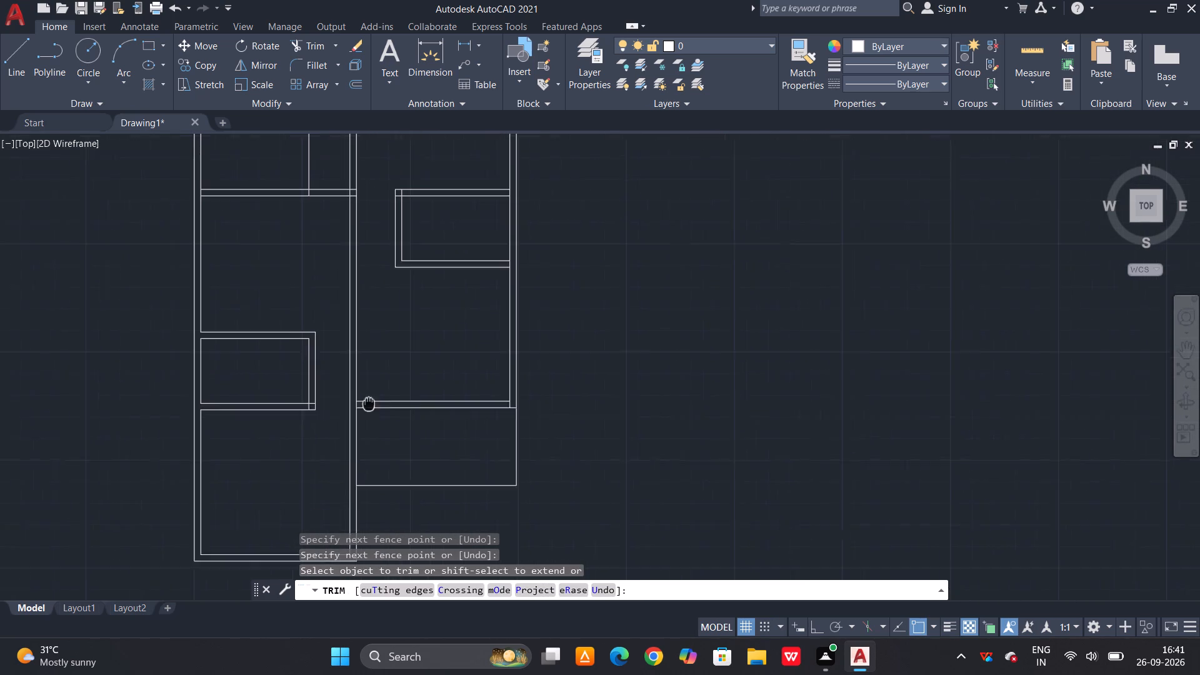
middle_drag(369, 411, 372, 418)
middle_drag(299, 312, 314, 551)
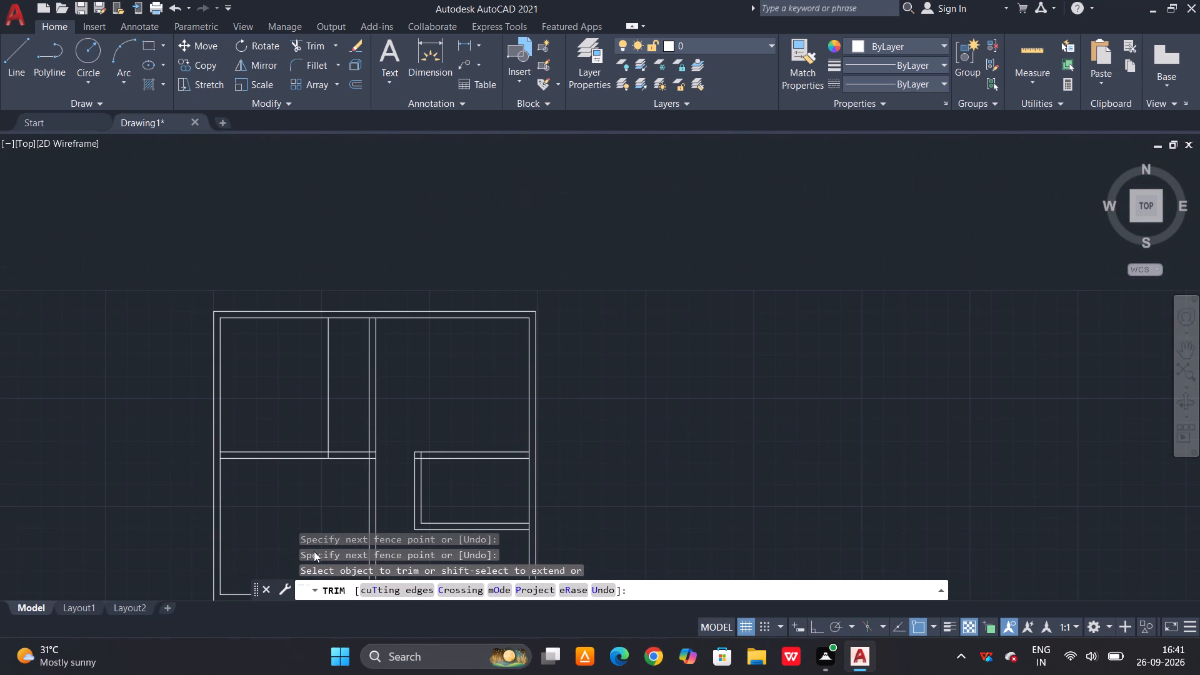
click(351, 420)
click(334, 476)
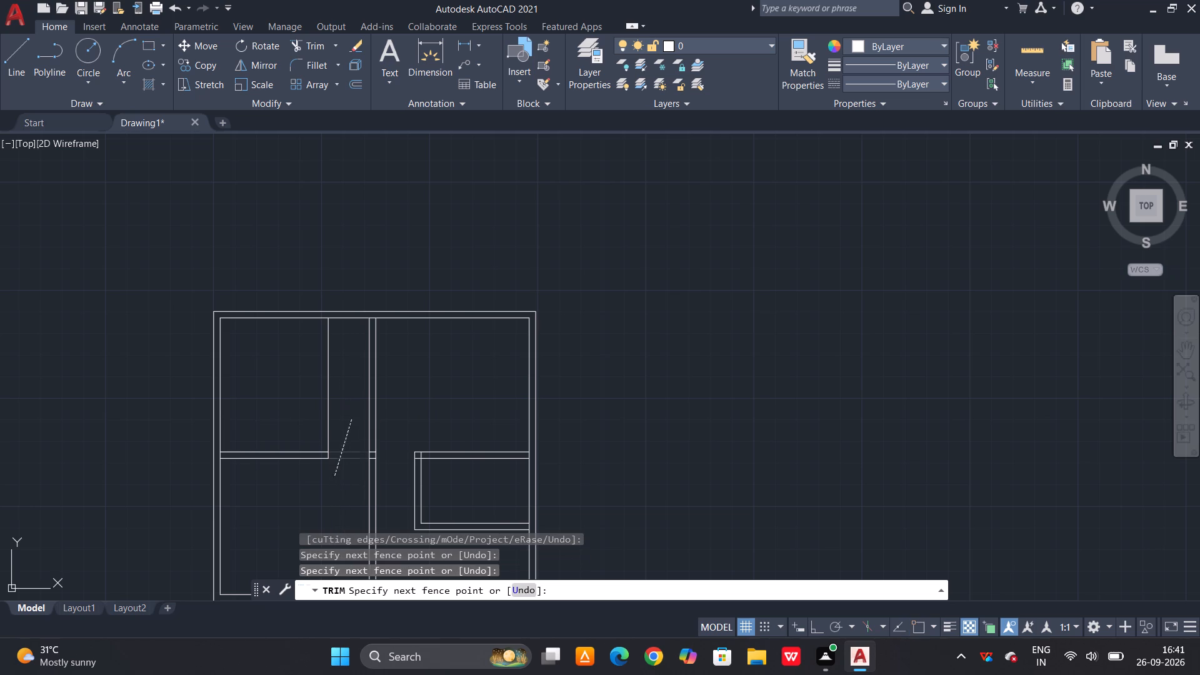
scroll(361, 464, up, 4)
click(421, 366)
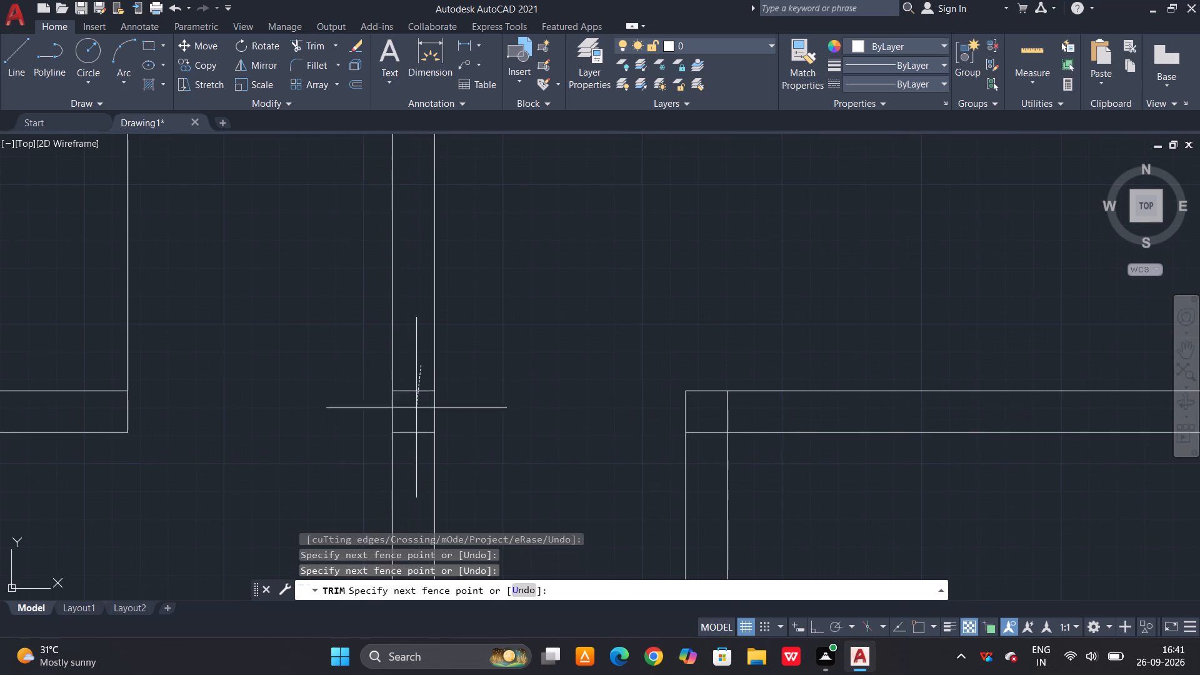
click(400, 457)
Trim the thin vertical line crossing the upper-left room back to the horizontal divider, leaving only the divider's end cap.
scroll(267, 372, down, 2)
click(262, 301)
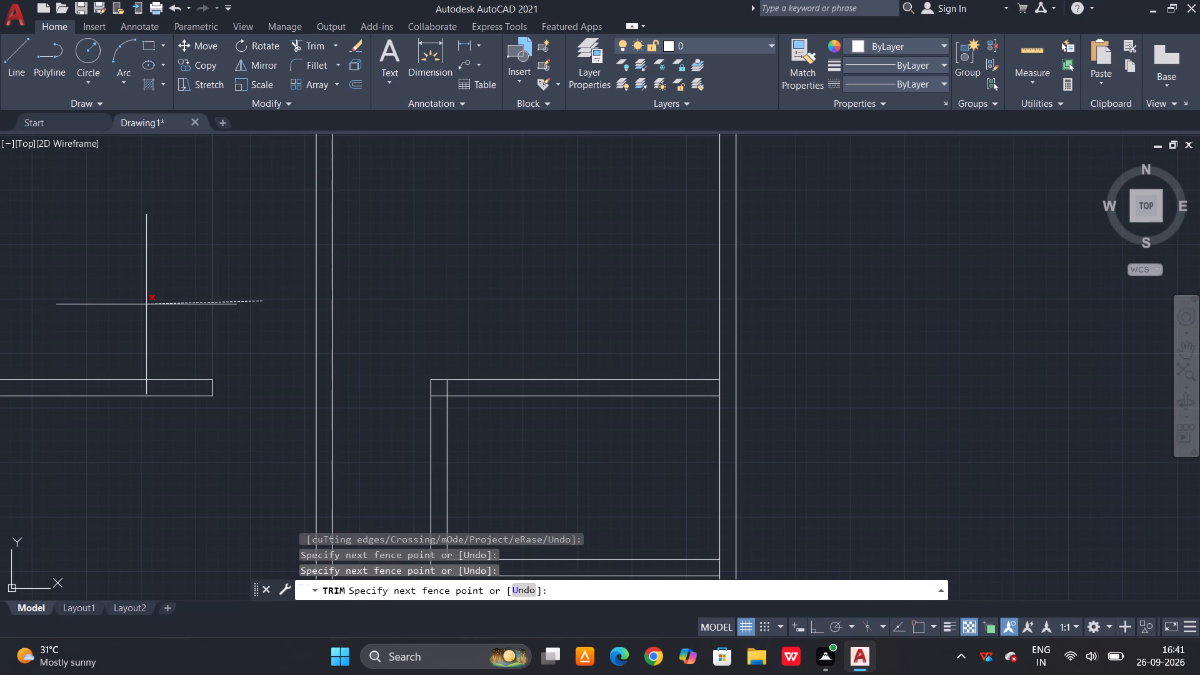
click(146, 304)
Trim the top outer wall's inner line where the central vertical divider joins it.
scroll(320, 395, down, 3)
scroll(314, 311, up, 4)
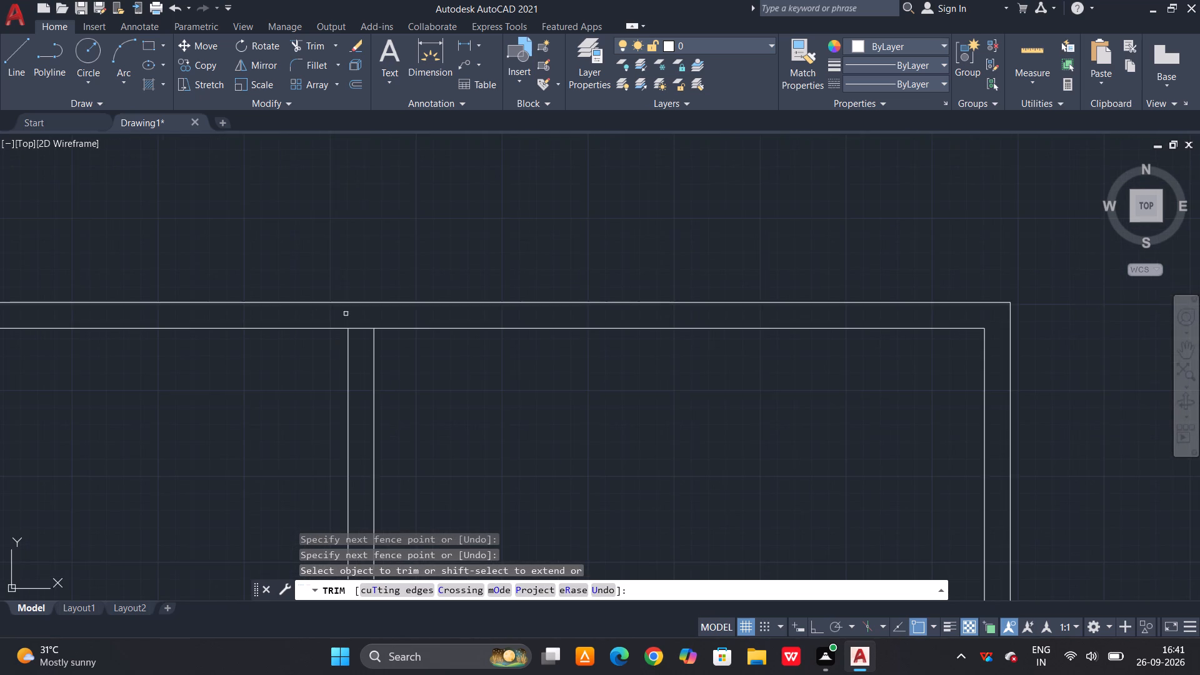
scroll(346, 314, up, 2)
click(382, 349)
Trim the right outer wall's inner line where the right compartment's upper wall joins it.
scroll(379, 342, down, 4)
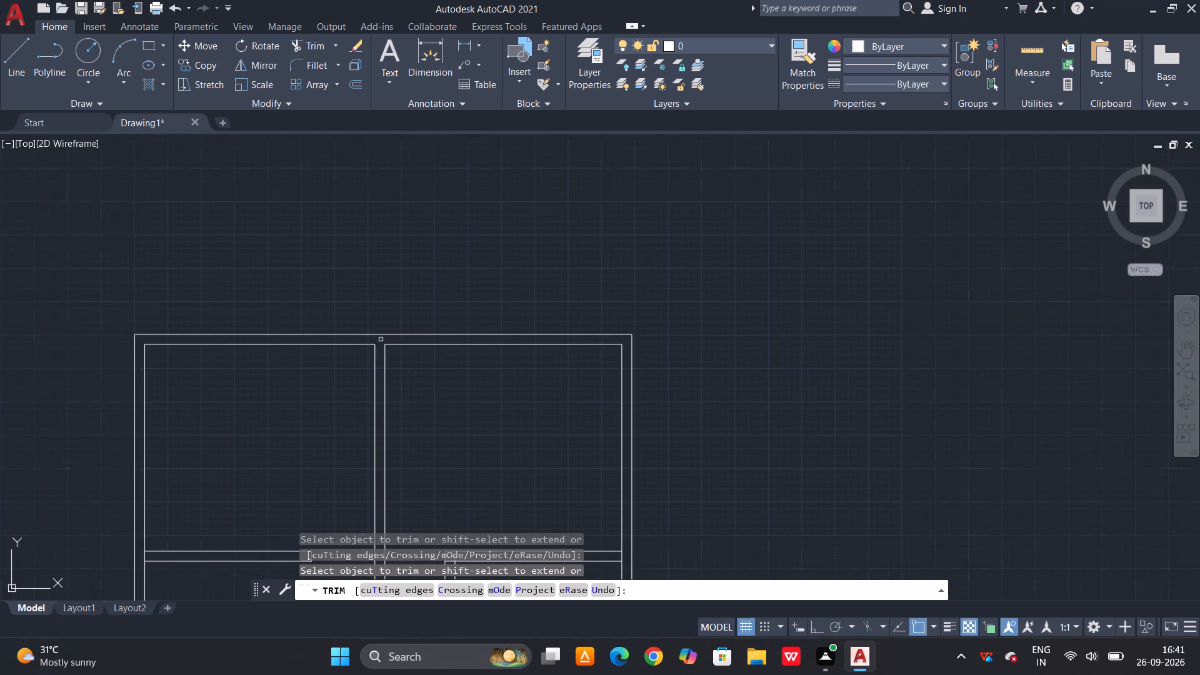
scroll(420, 325, down, 1)
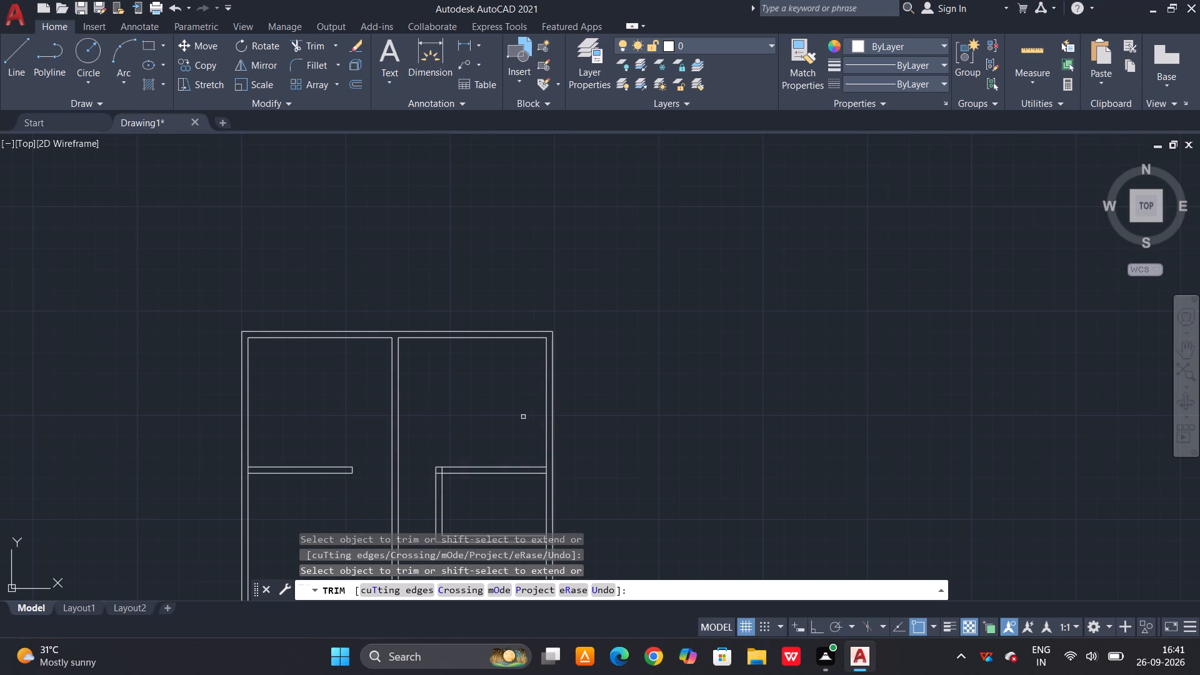
scroll(522, 417, down, 1)
scroll(530, 446, up, 5)
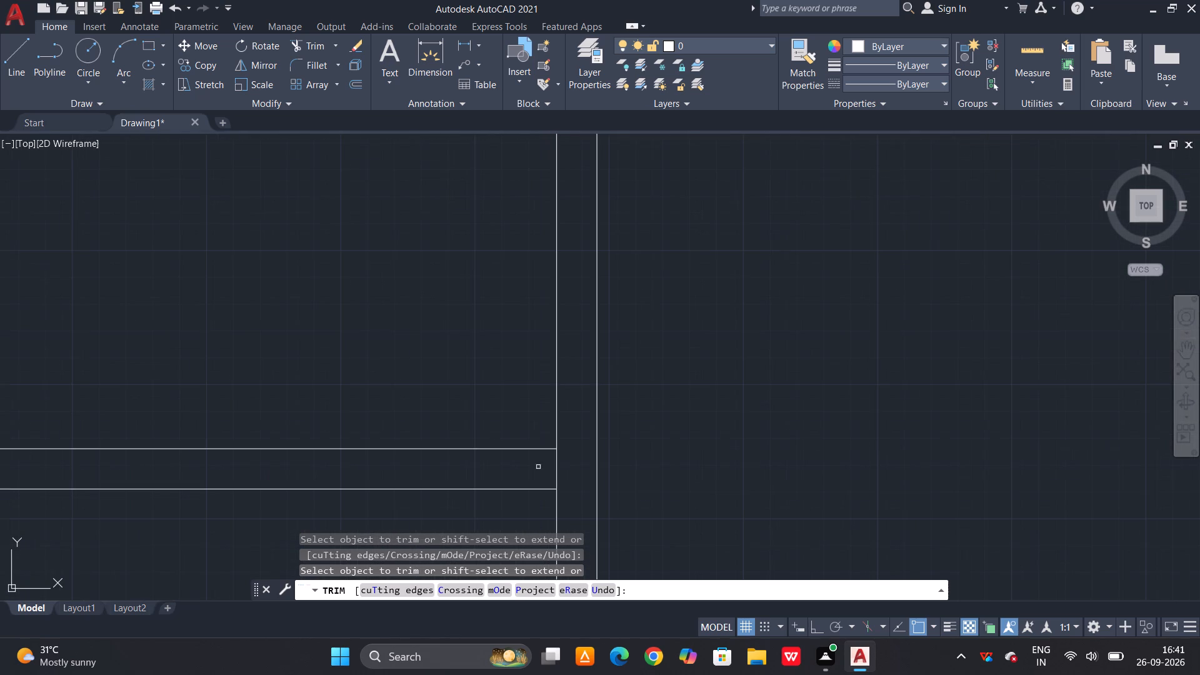
drag(574, 456, 564, 461)
click(515, 469)
Trim the upper wall's lower line where it crosses the right compartment's upper-left wall corner.
scroll(554, 442, down, 3)
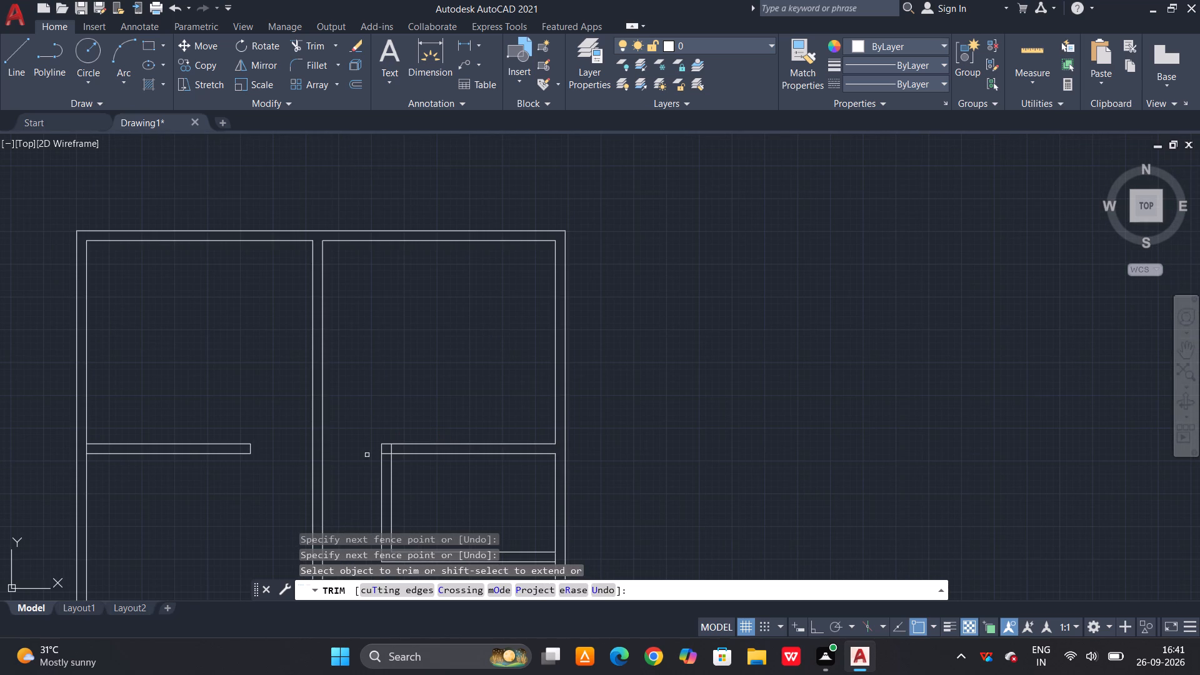
scroll(385, 453, up, 3)
click(384, 453)
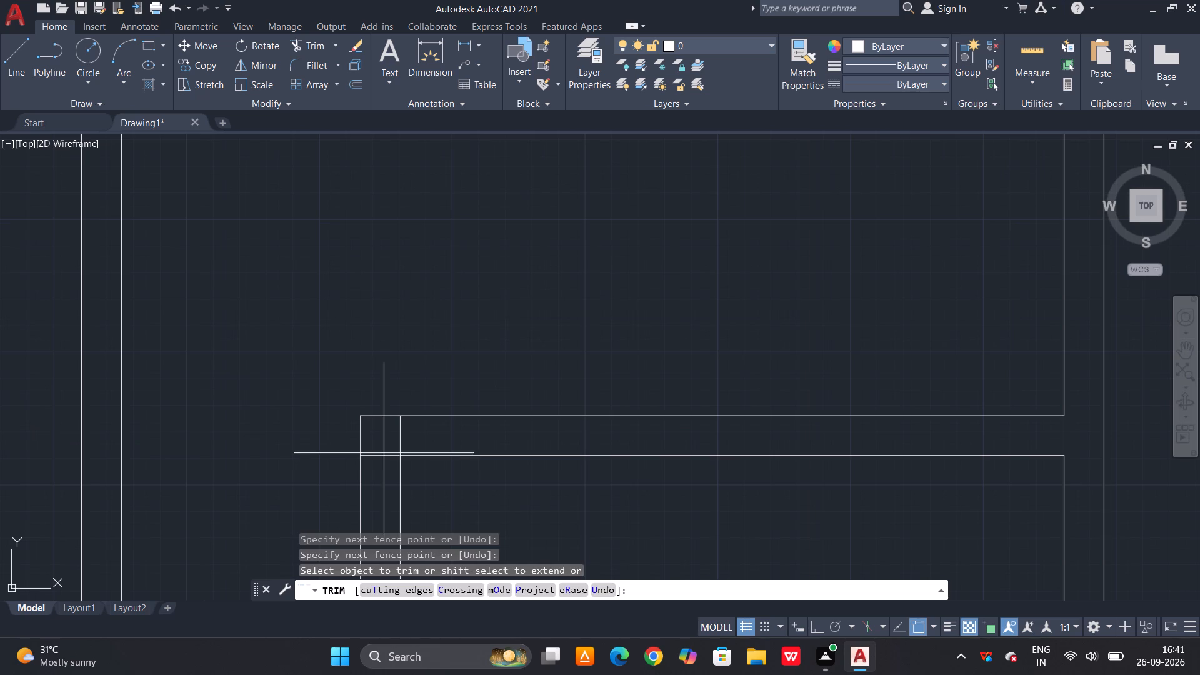
click(379, 469)
Trim the right outer wall's inner line where the right compartment's lower wall joins it, and end trimming.
scroll(428, 362, down, 4)
scroll(492, 424, down, 1)
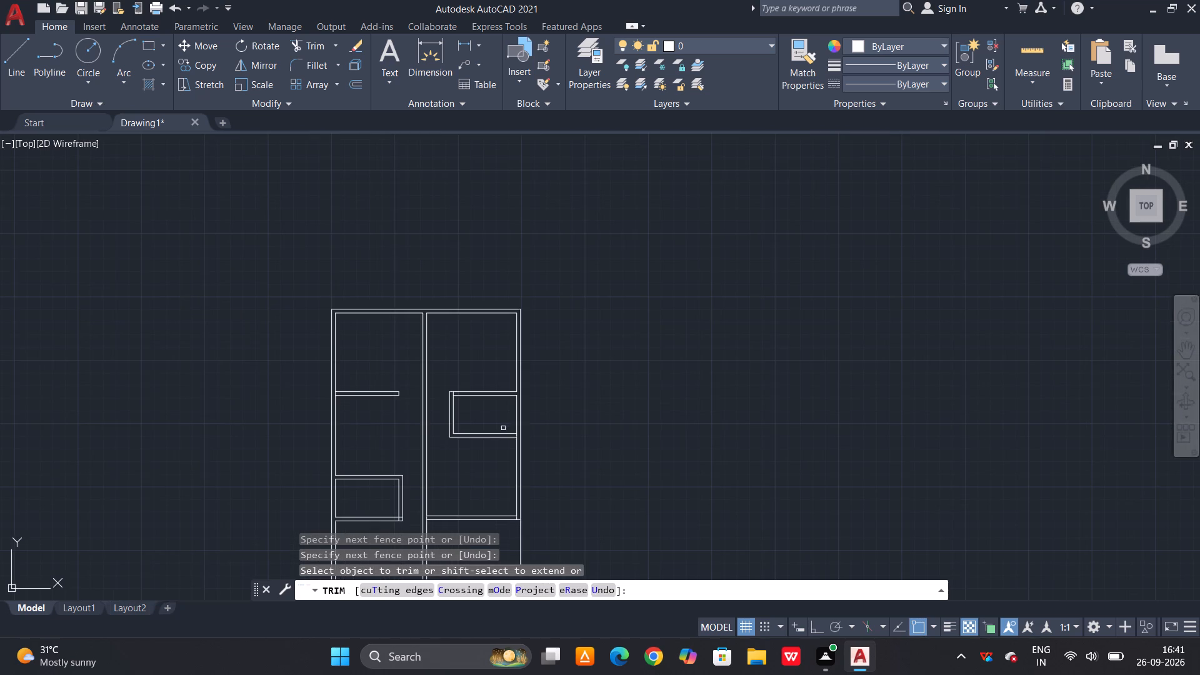
scroll(512, 439, up, 6)
click(528, 399)
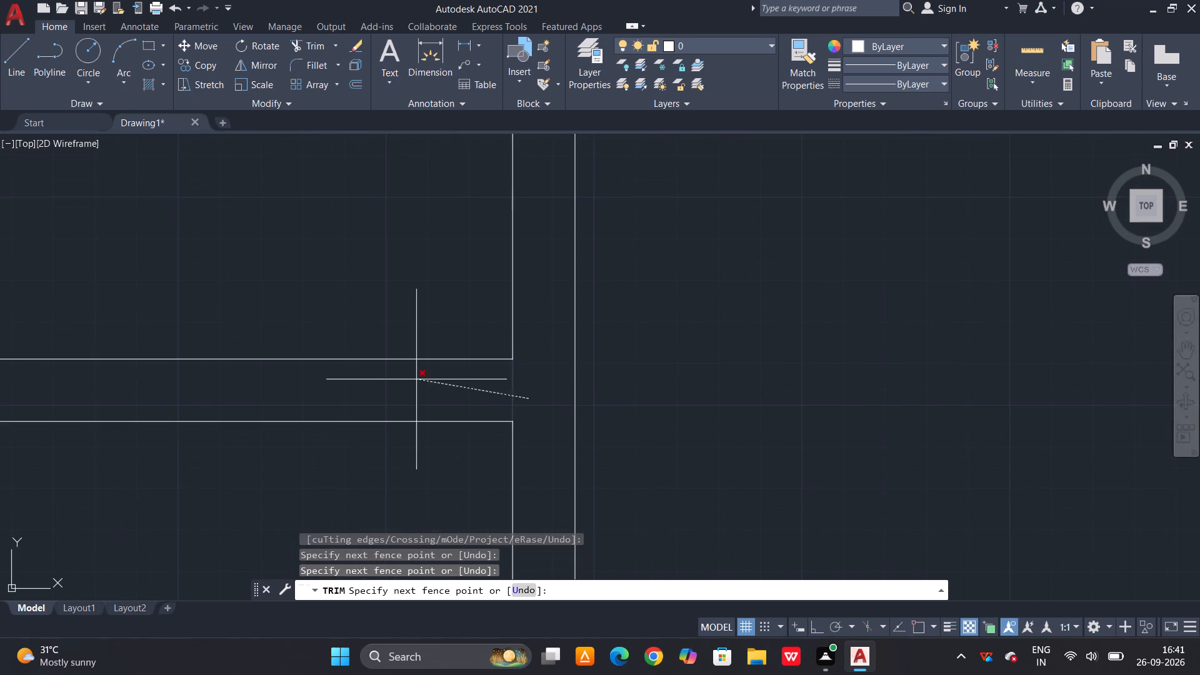
click(416, 379)
scroll(559, 371, down, 5)
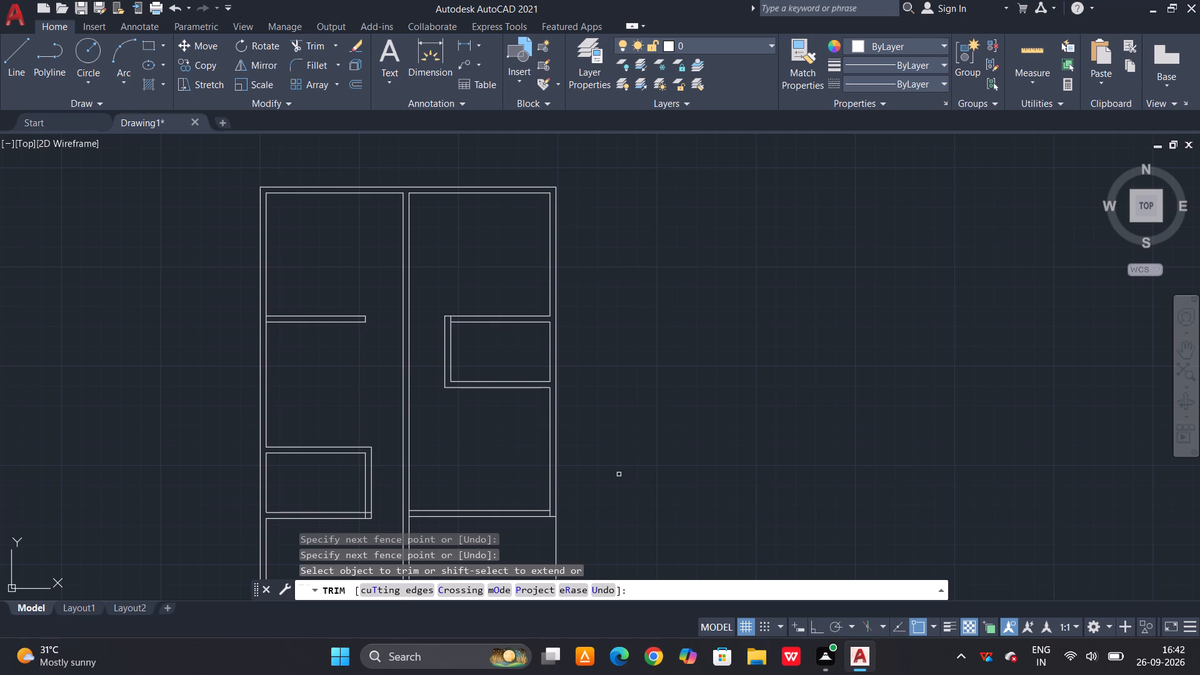
key(Escape)
Draw a horizontal line from the upper-left divider's lower end corner to the central vertical divider's far line.
scroll(400, 333, up, 2)
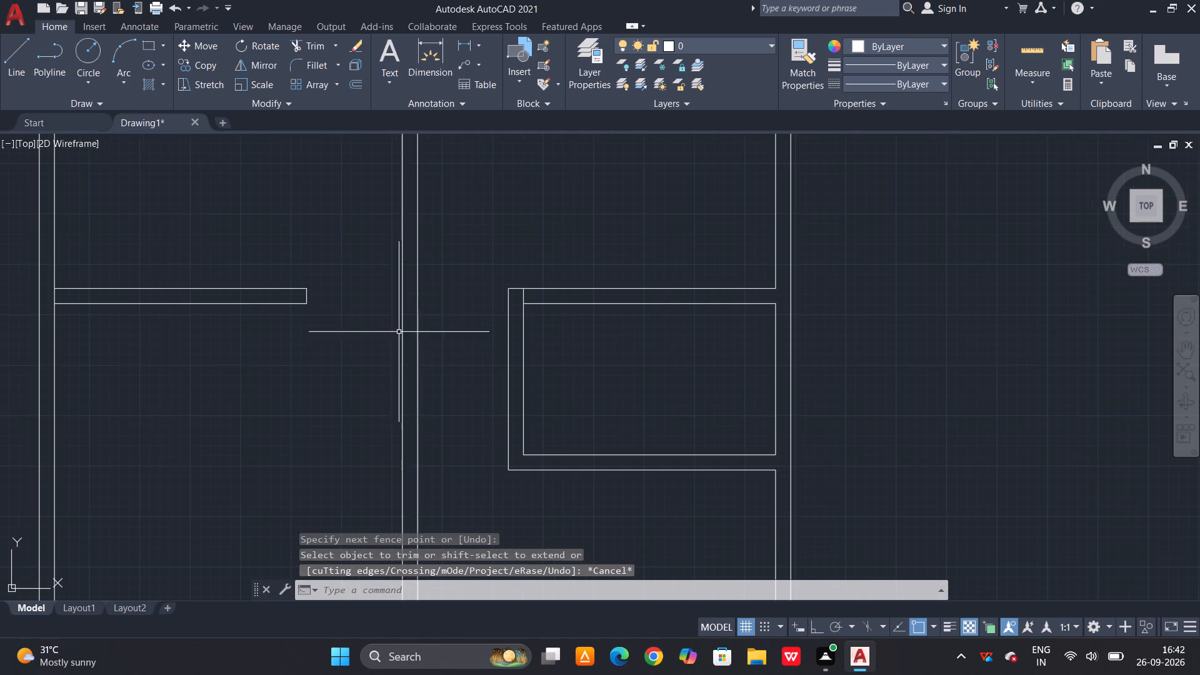
key(l)
key(space)
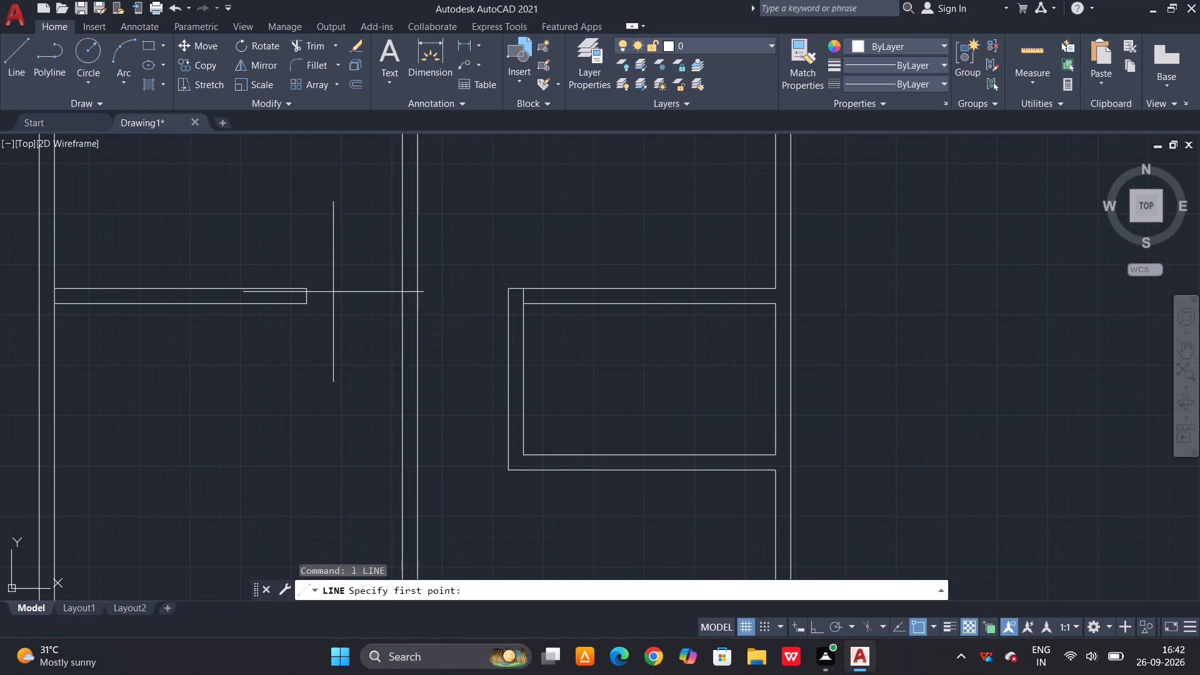
click(302, 308)
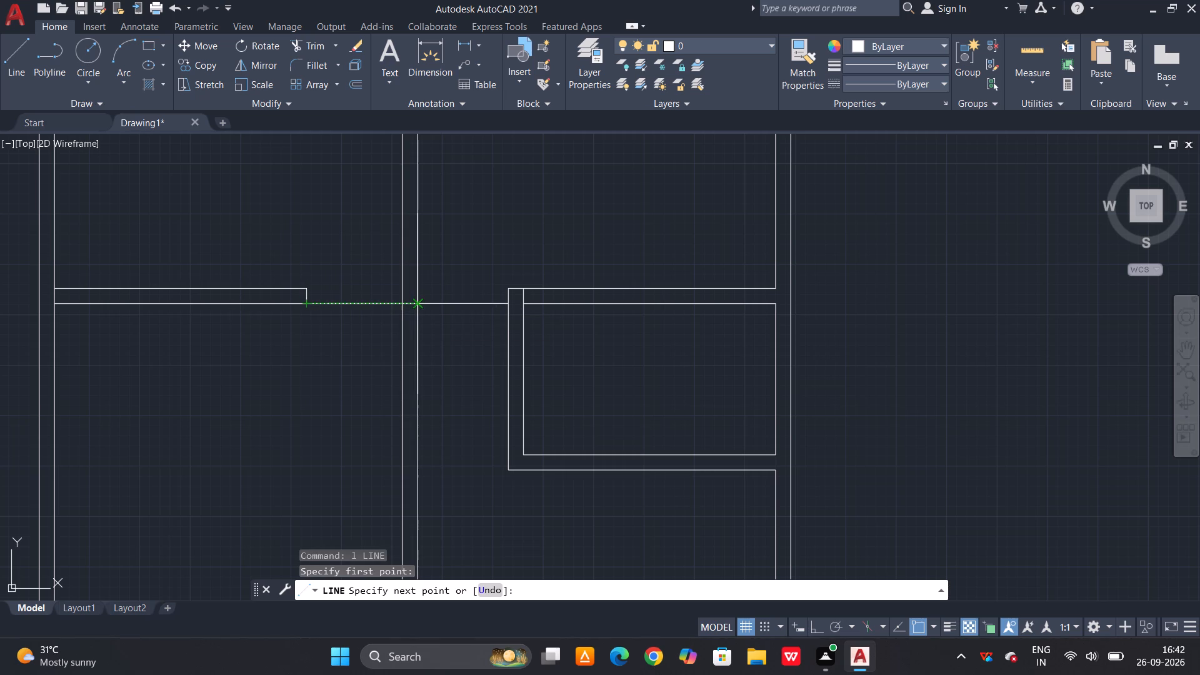
click(419, 305)
key(space)
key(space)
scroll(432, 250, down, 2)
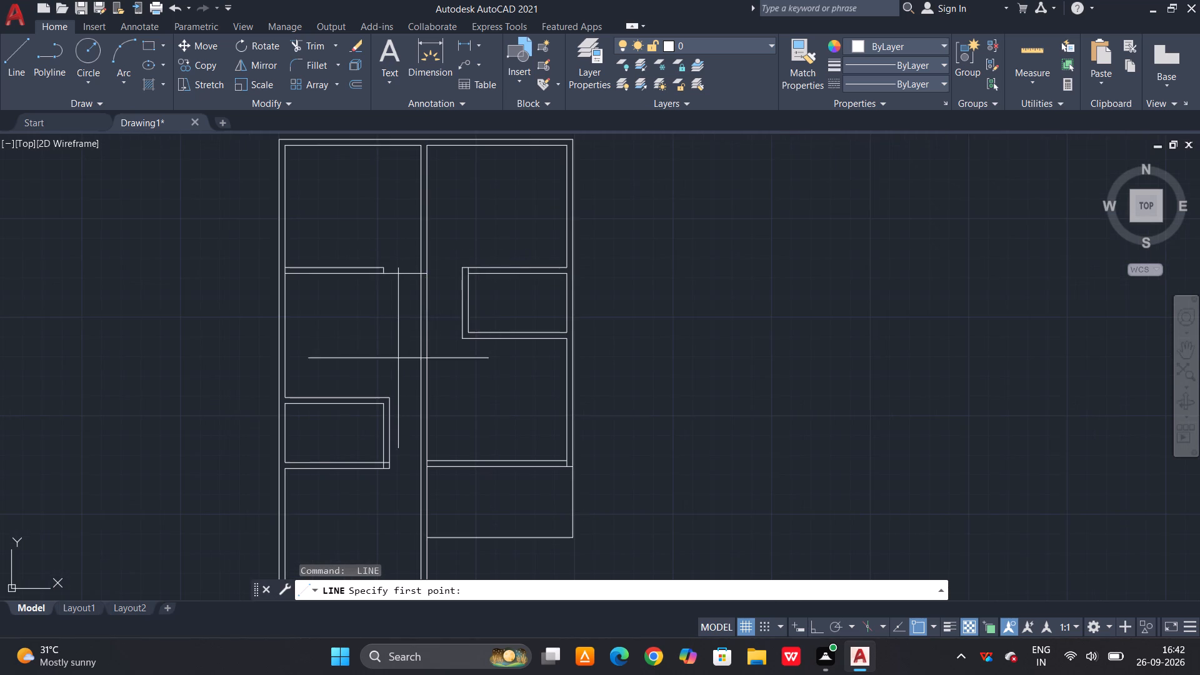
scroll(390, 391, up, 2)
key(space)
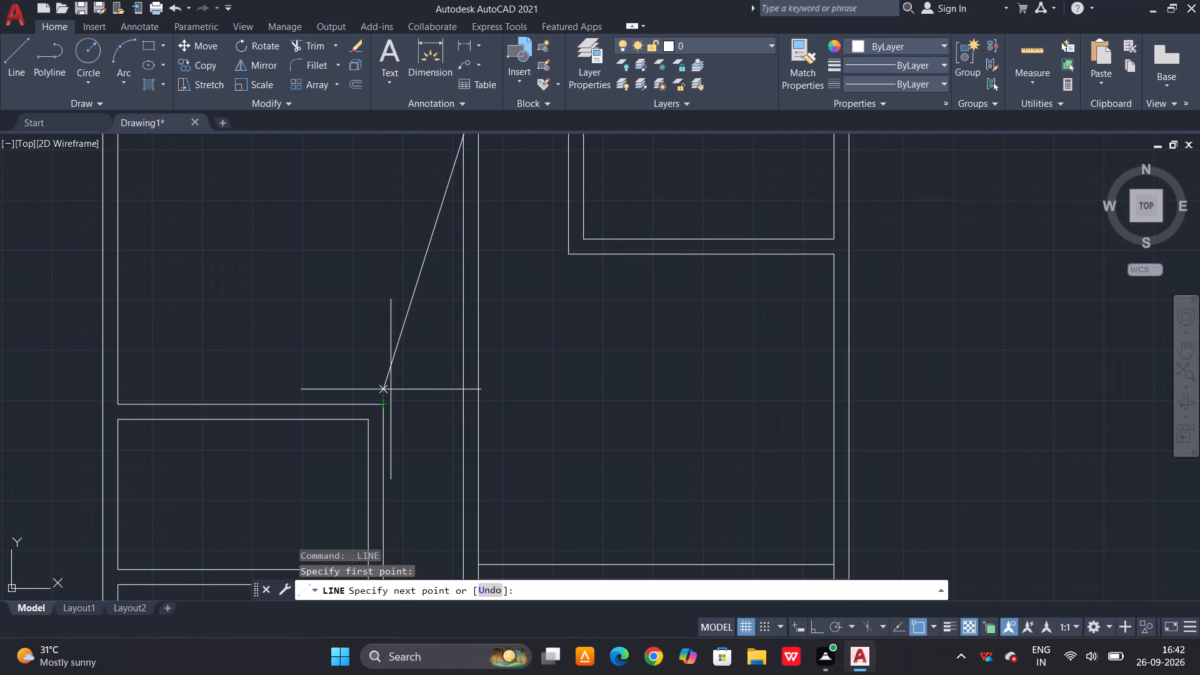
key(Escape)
Draw a horizontal line from the left compartment's upper-right outer corner to the central vertical divider's far line.
key(l)
key(space)
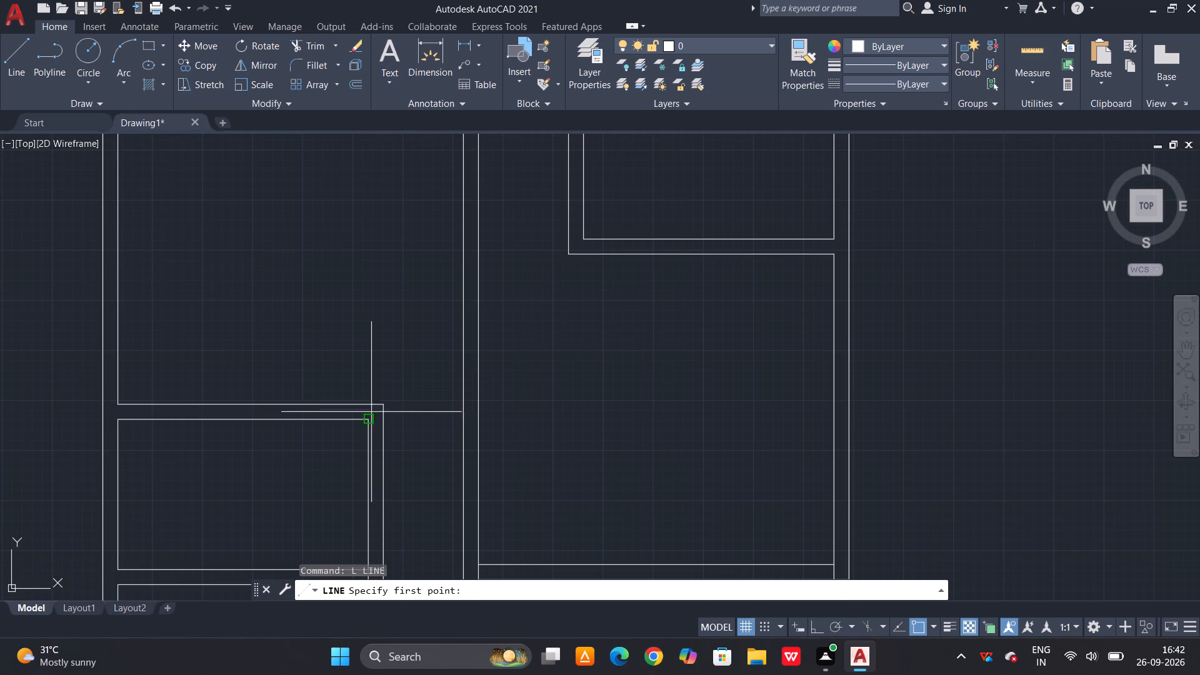
drag(383, 409, 389, 407)
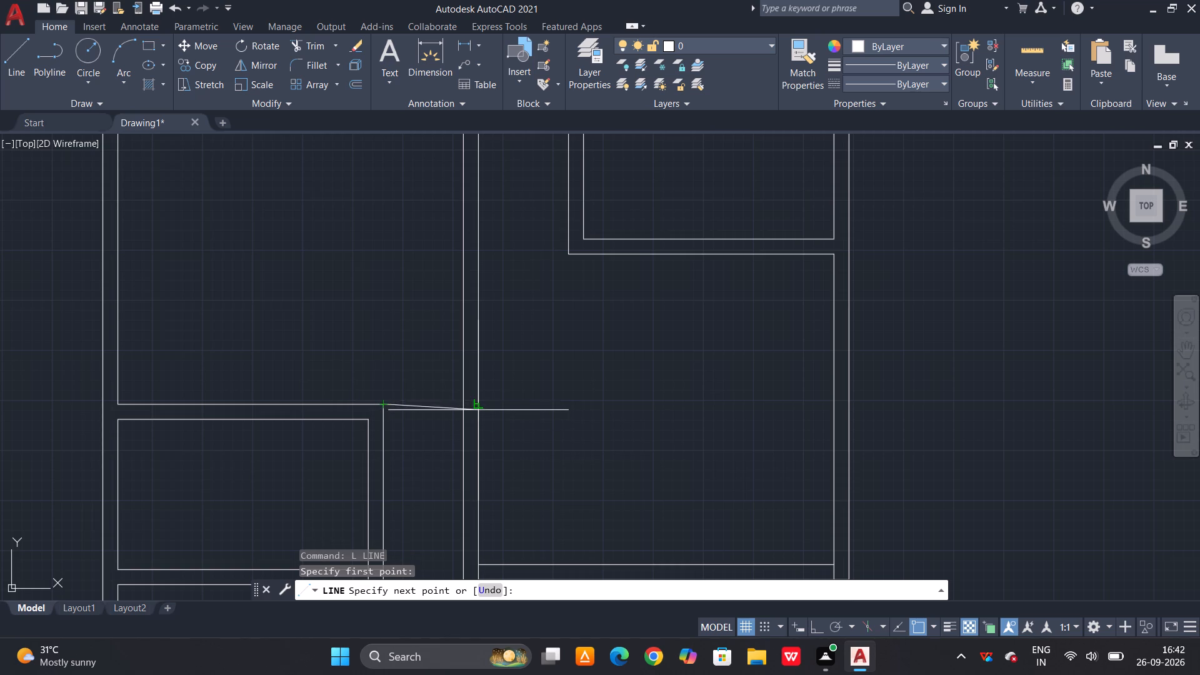
click(479, 408)
key(space)
key(space)
scroll(510, 417, down, 1)
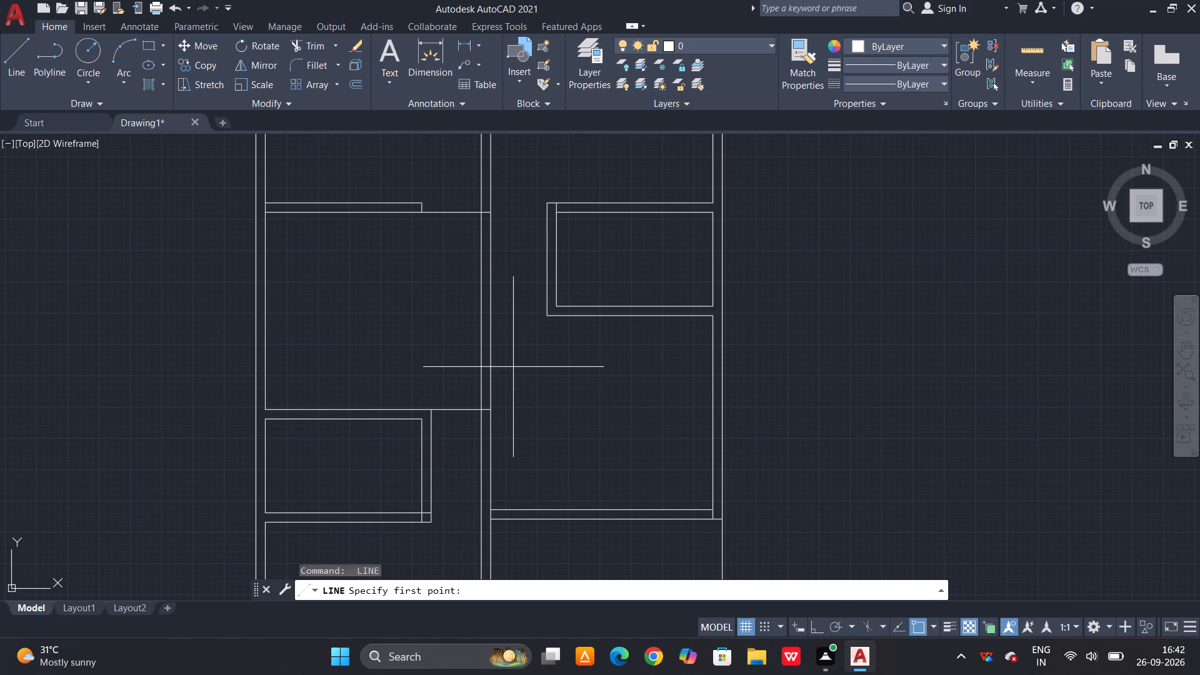
key(Escape)
Trim both lines of the central vertical divider between the two new horizontal lines to open a passage.
text(tr)
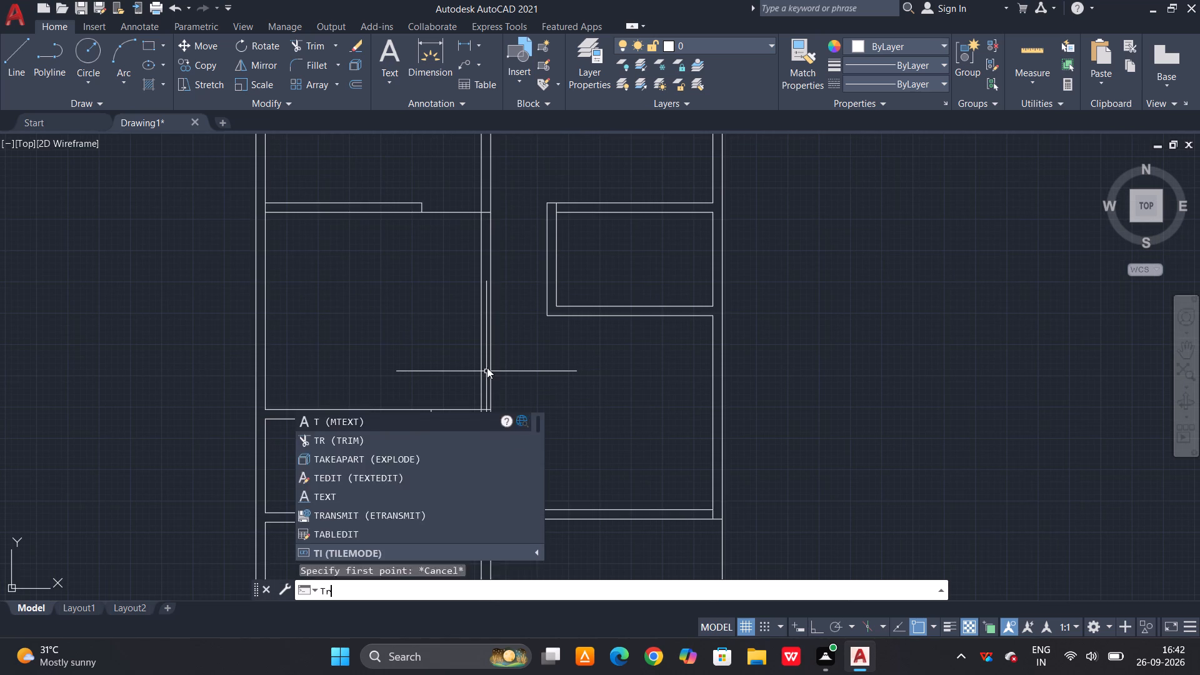
key(space)
key(space)
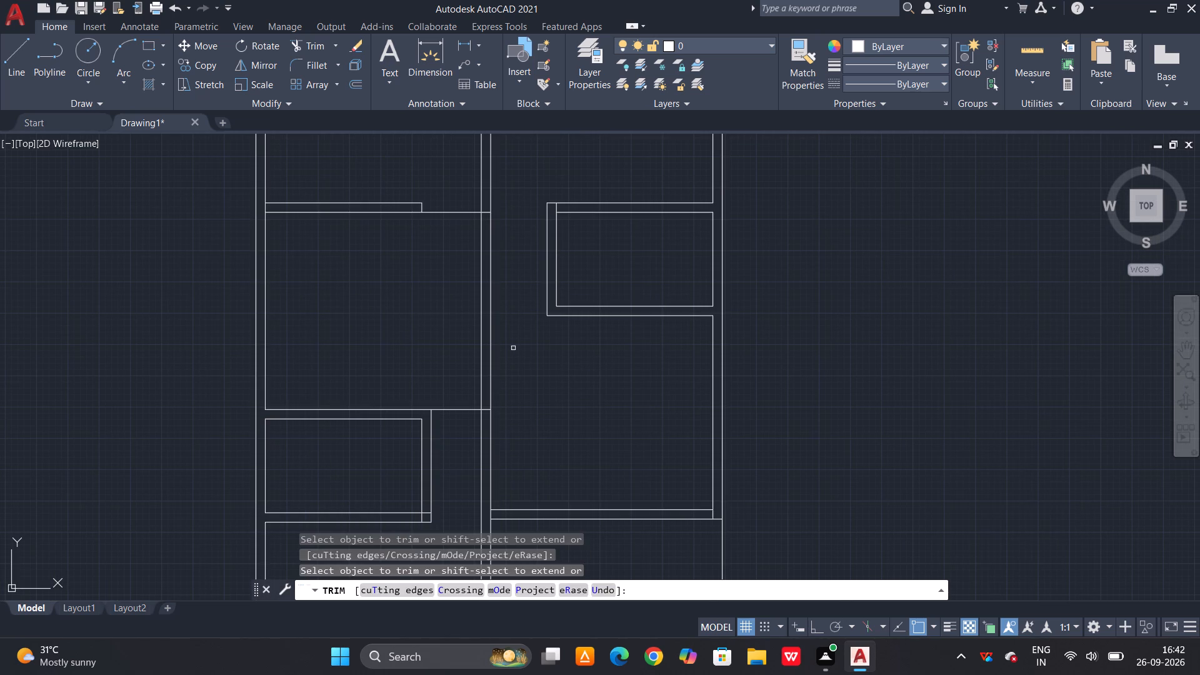
click(516, 336)
click(396, 354)
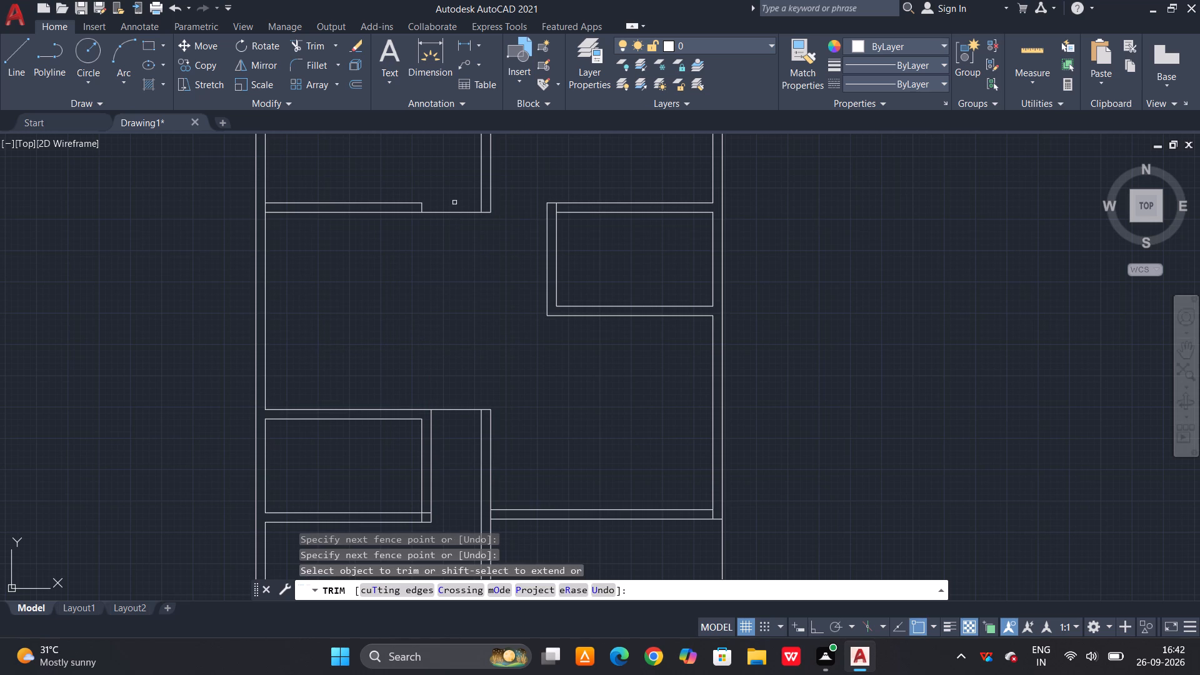
Trim the two horizontal guide lines left of the central divider, keeping only the parts that cap the divider's ends.
drag(457, 192, 457, 205)
click(441, 282)
click(448, 197)
click(467, 410)
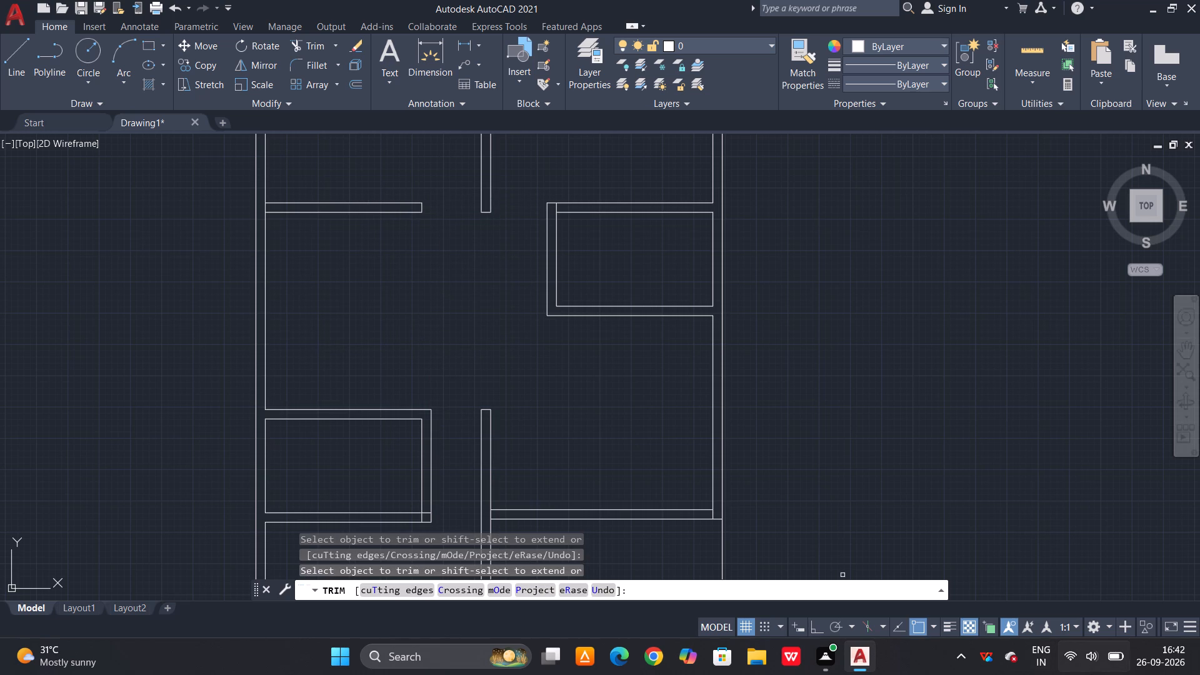
key(Escape)
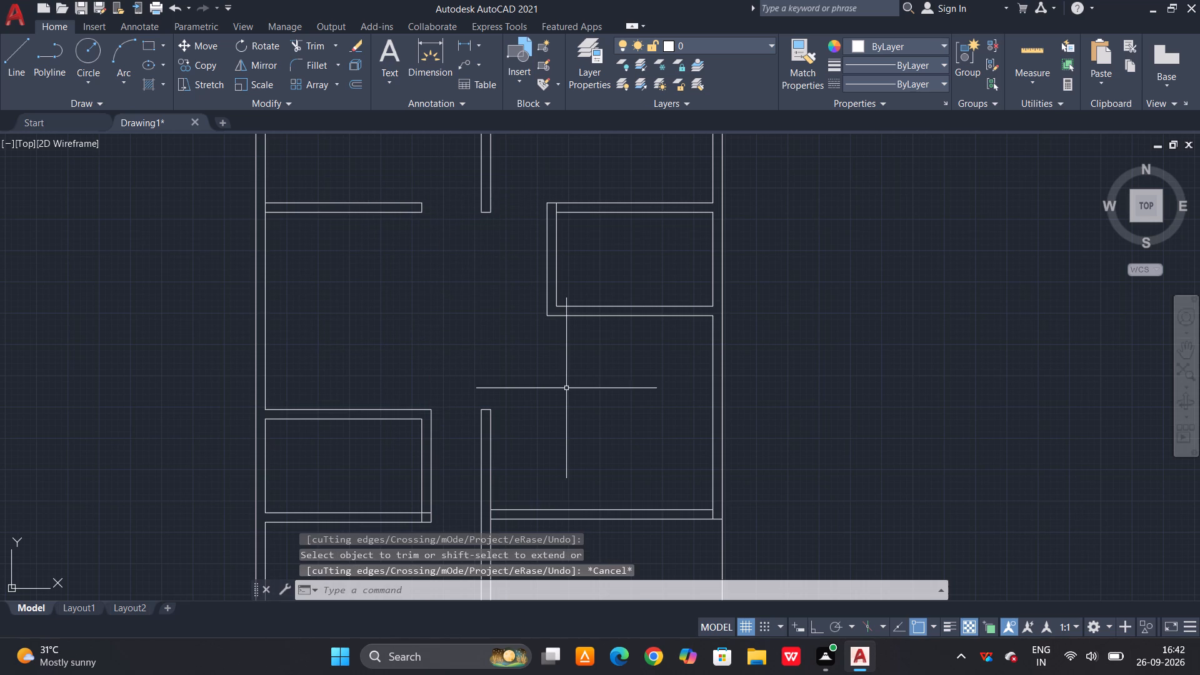
key(Escape)
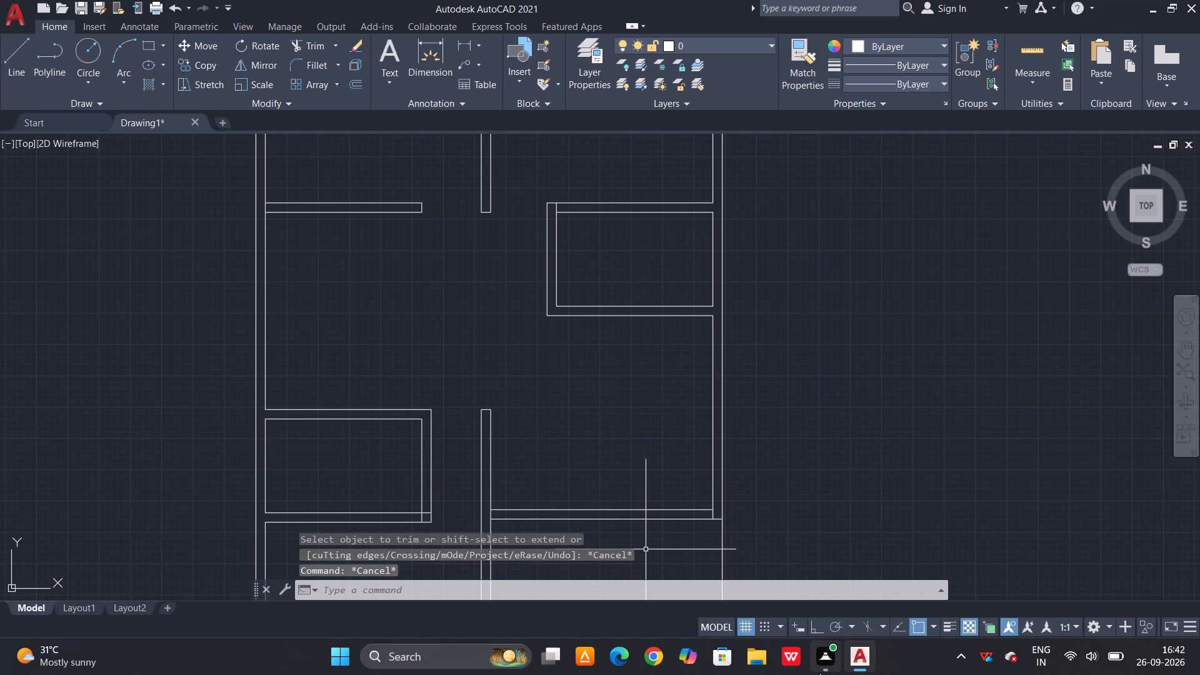
Offset the lower central divider's right-hand line by 120 into the room on its right.
text(o 120)
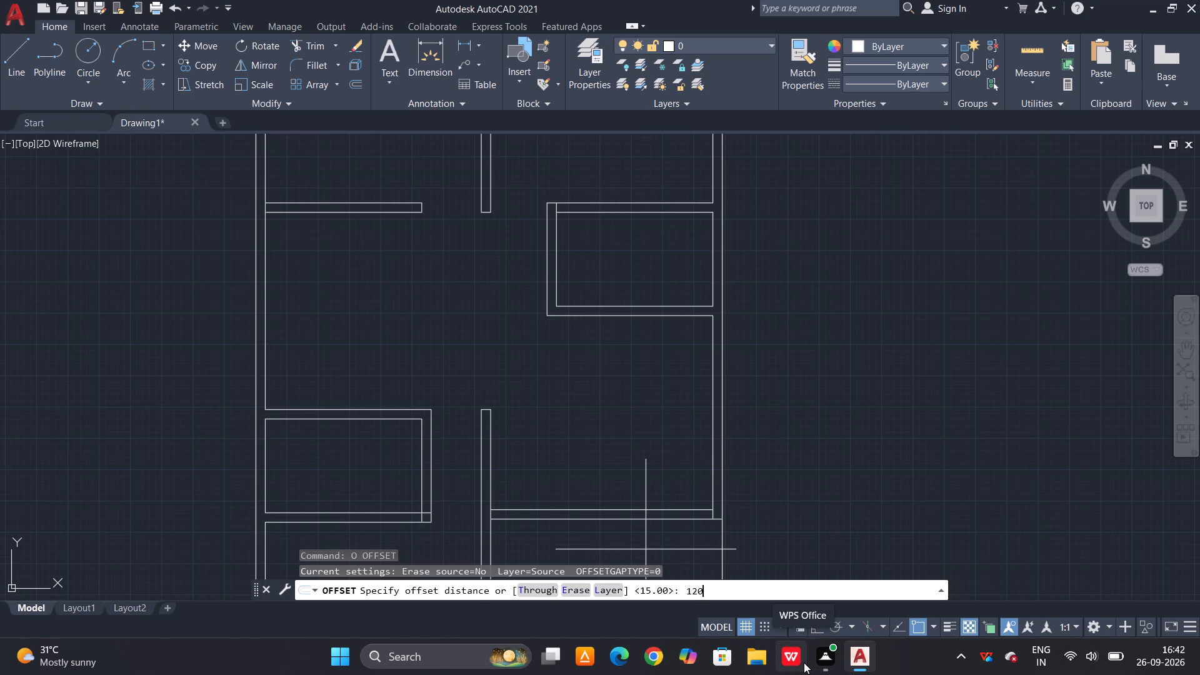
key(space)
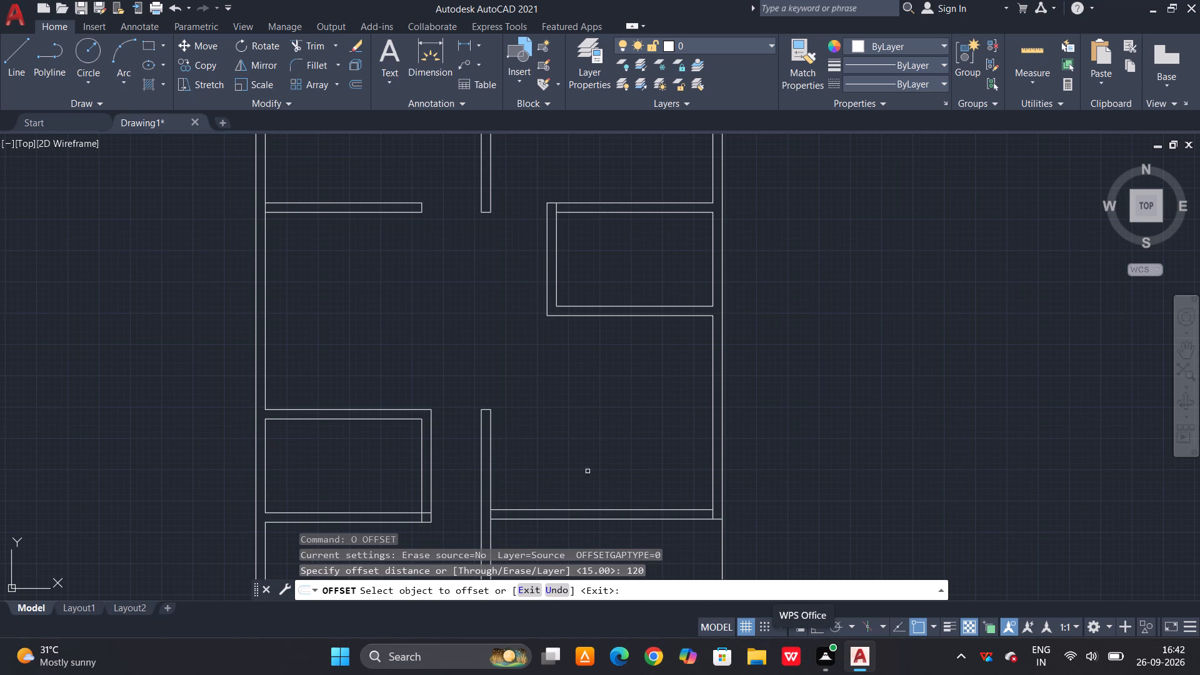
click(489, 487)
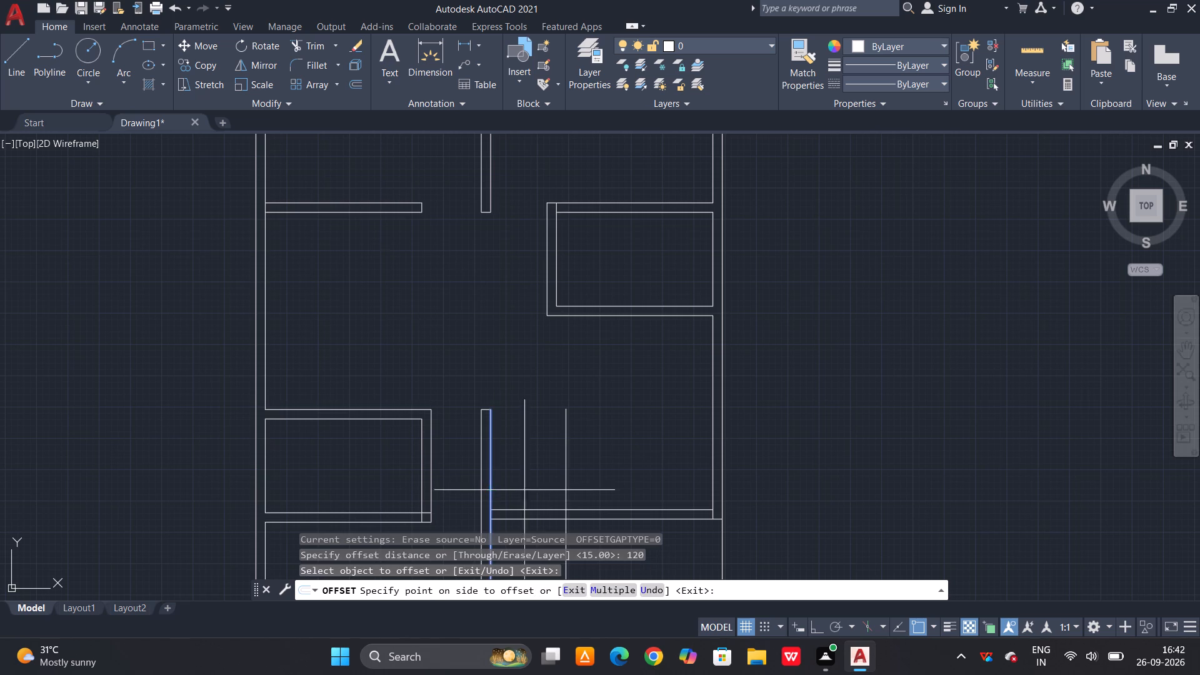
click(564, 490)
key(Escape)
key(Escape)
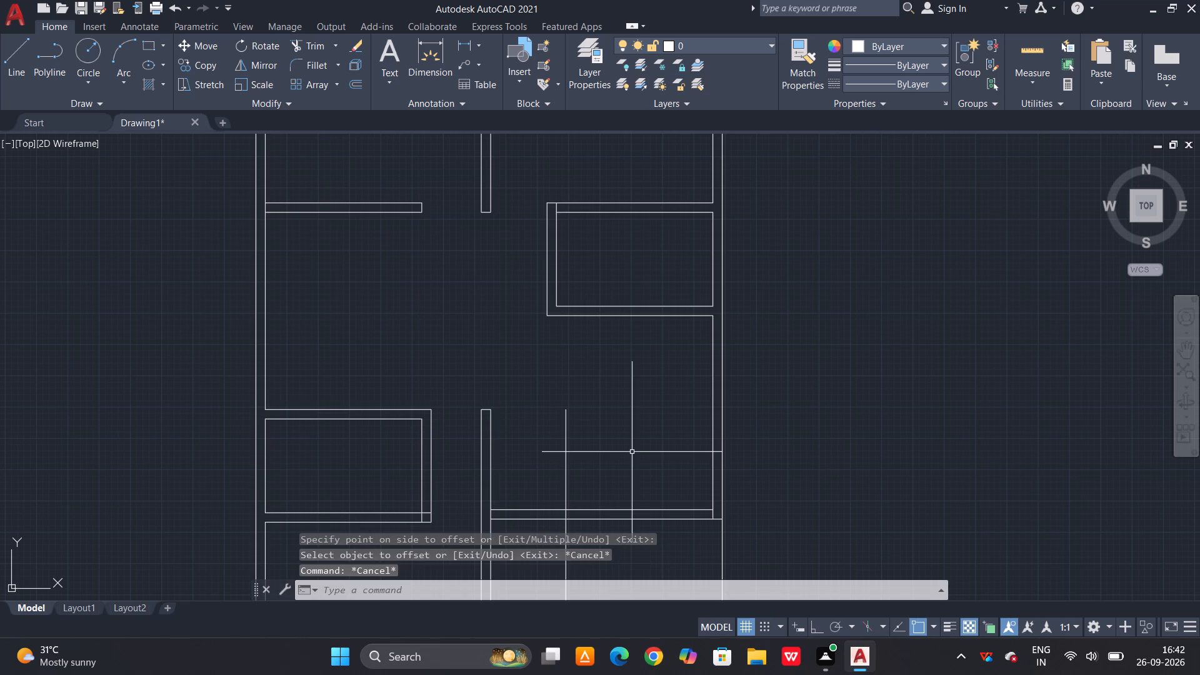
Trim the offset line above the lower-right horizontal wall, and trim both wall lines between the central divider and the offset line.
text(tr)
key(space)
key(space)
click(610, 432)
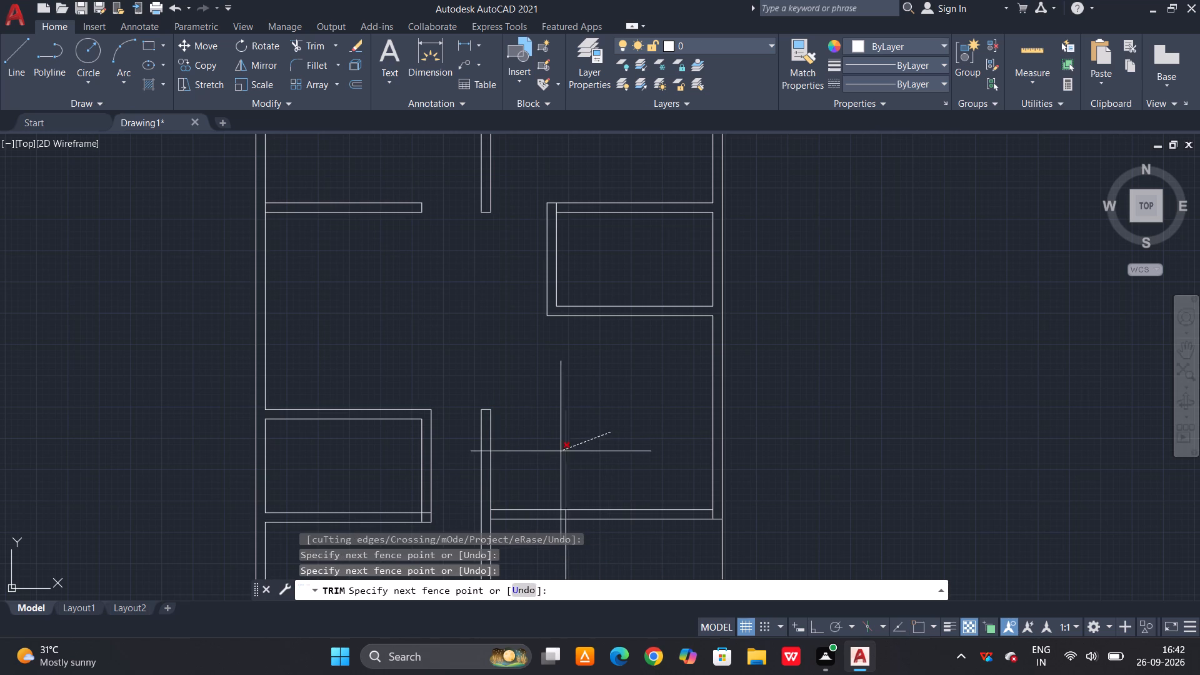
click(561, 451)
drag(544, 448, 542, 467)
drag(532, 525, 532, 502)
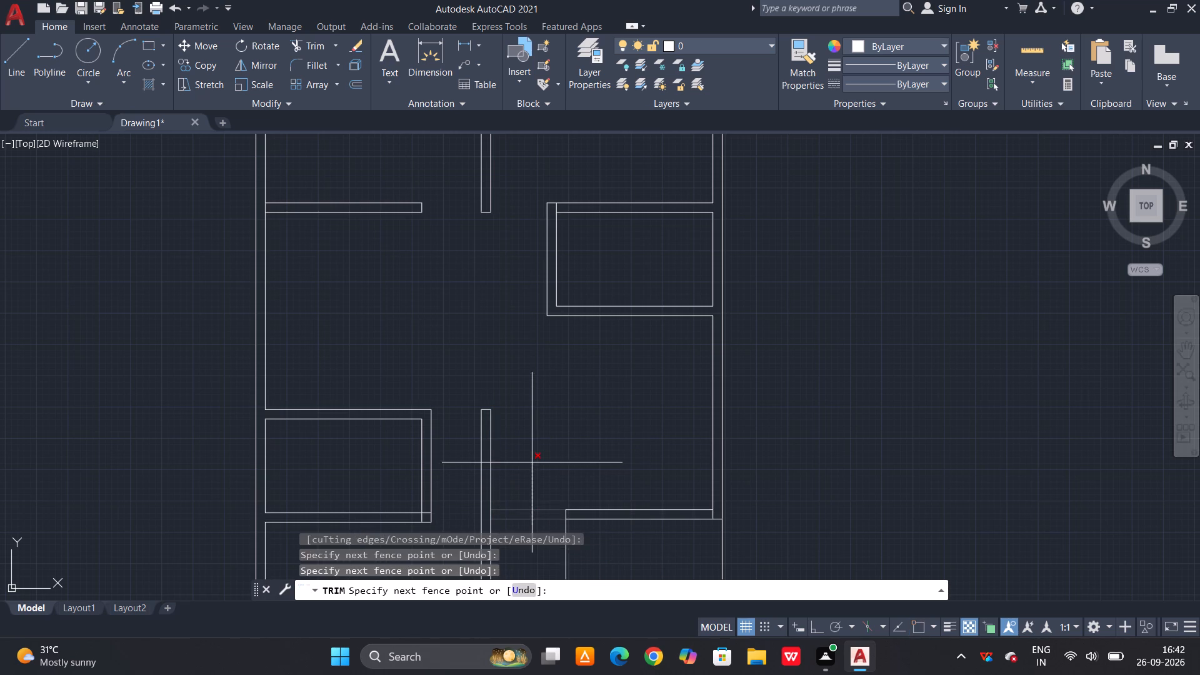
click(532, 462)
Trim the offset line below the shortened wall and erase its leftover segment beneath the bottom line, keeping only the wall's end cap.
scroll(534, 457, down, 2)
click(569, 502)
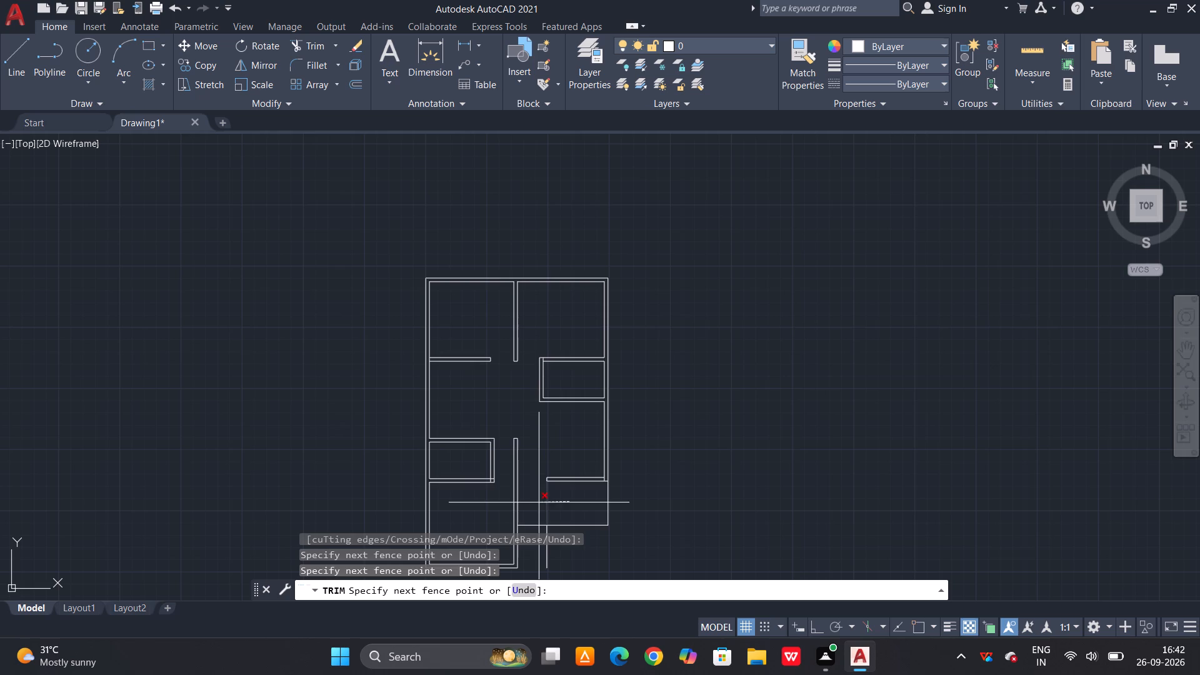
click(539, 502)
scroll(546, 559, up, 3)
key(Escape)
click(576, 490)
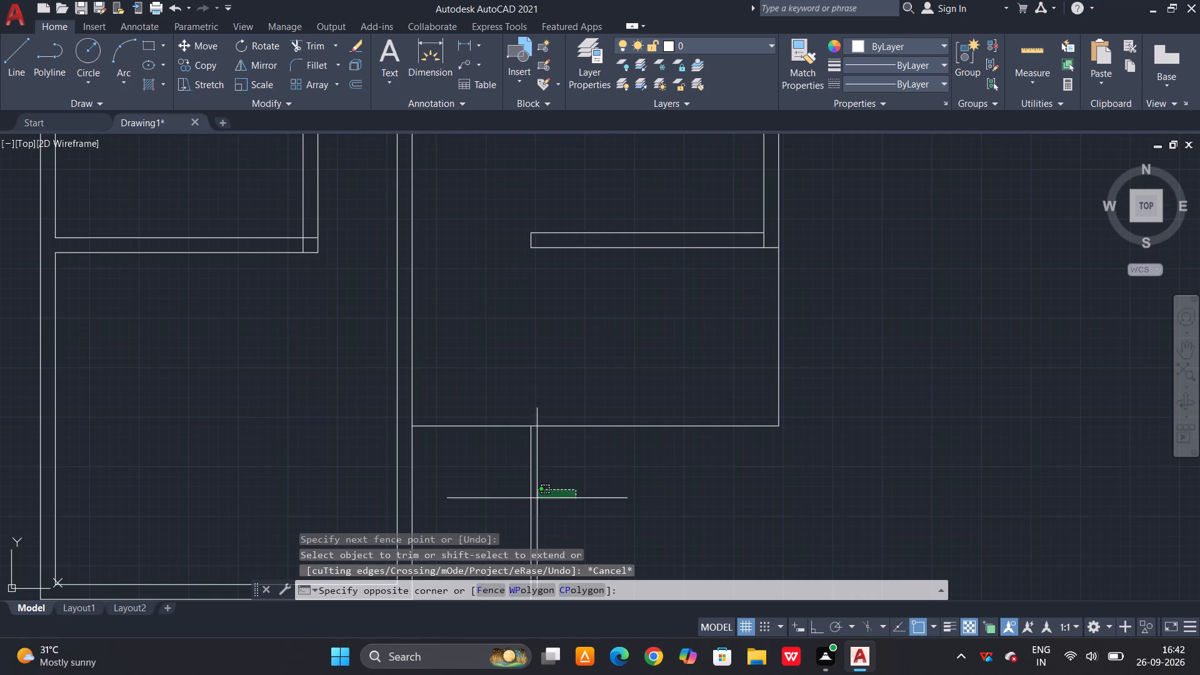
click(514, 502)
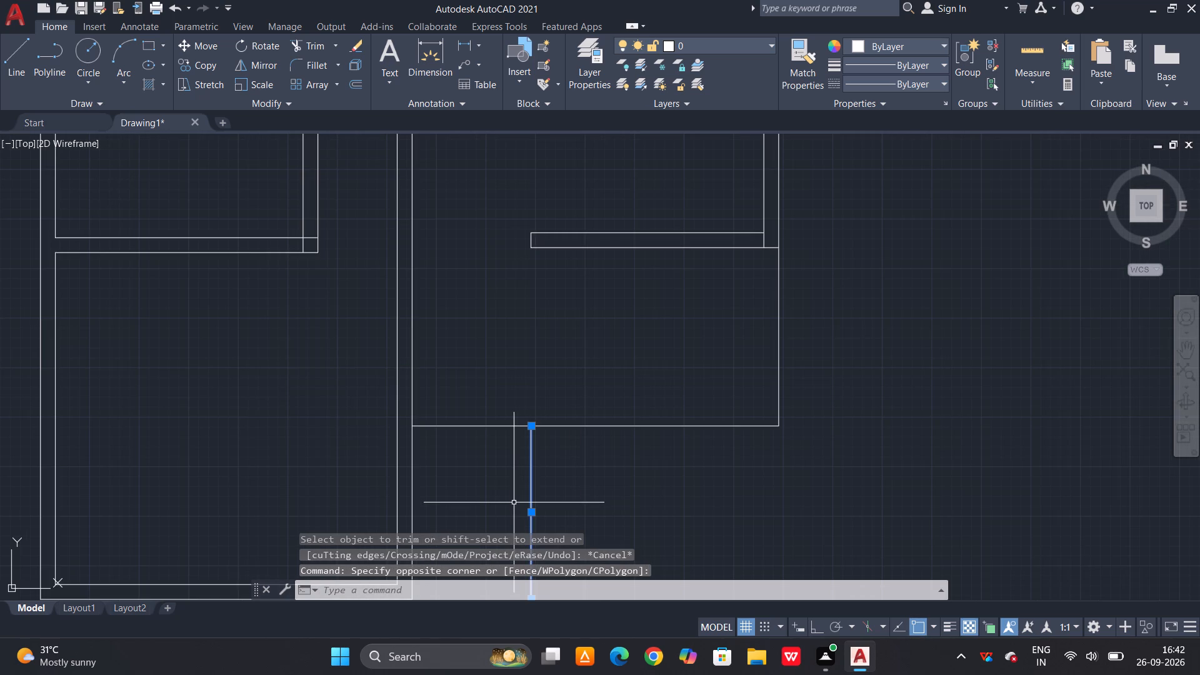
key(Delete)
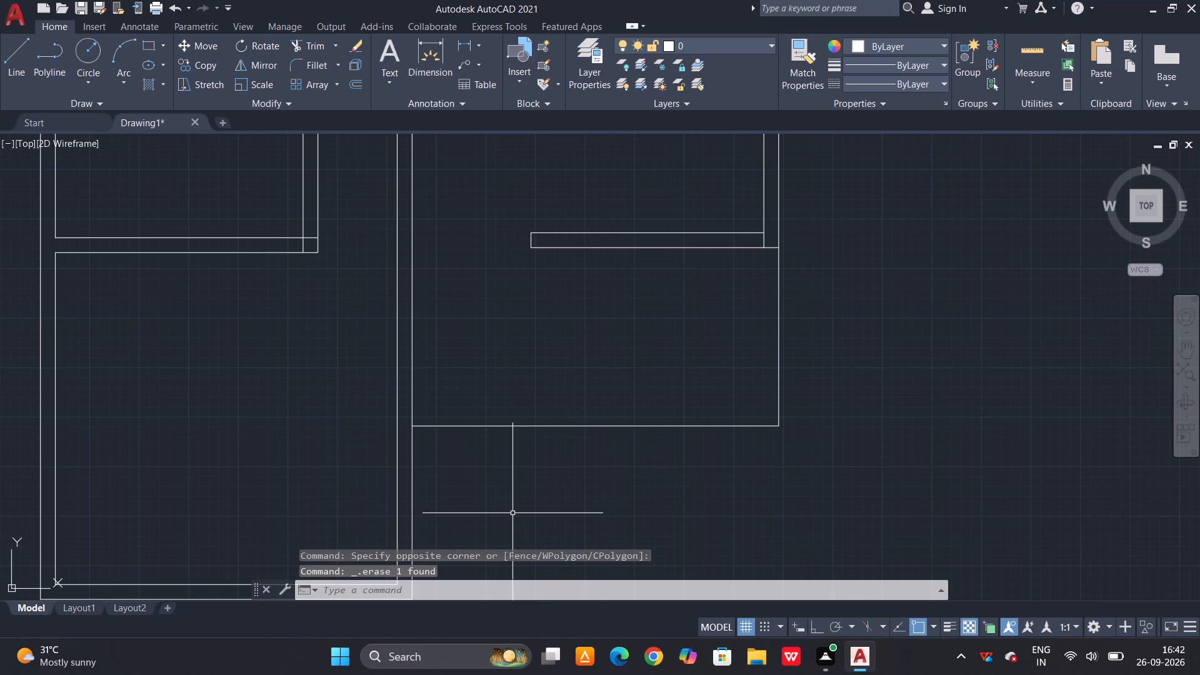
Trim the short line crossing the lower-right horizontal wall where it meets the right outer wall.
key(Escape)
text(tr)
key(space)
key(space)
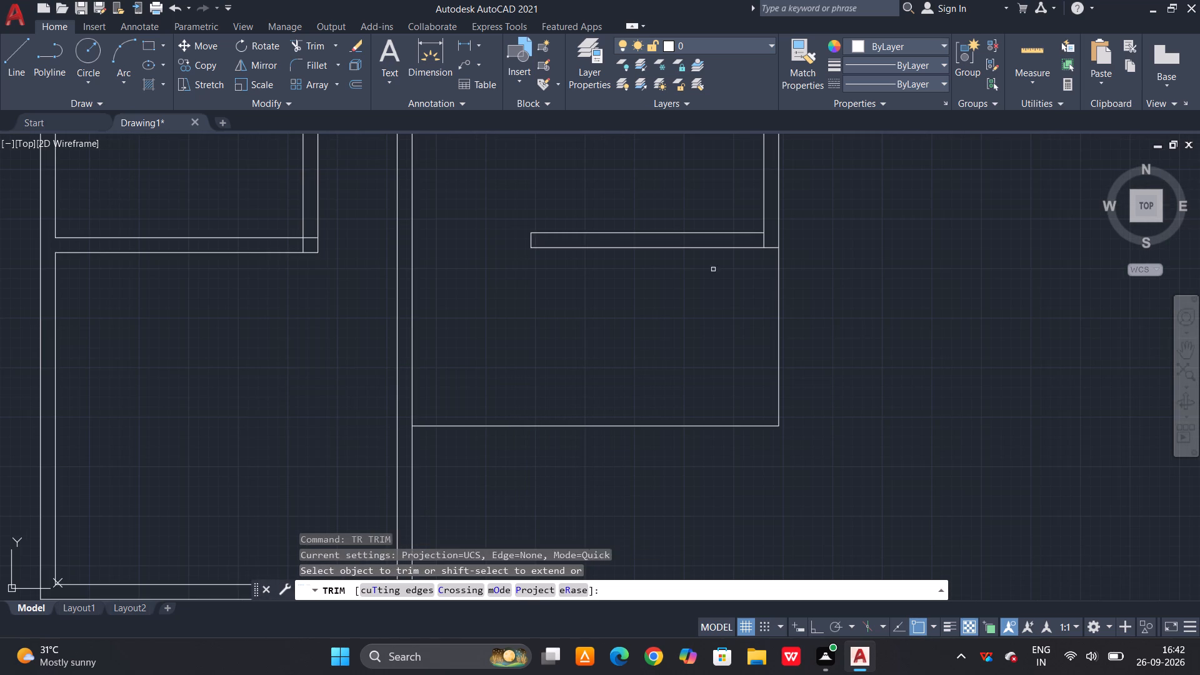
scroll(801, 191, up, 3)
click(672, 311)
click(581, 333)
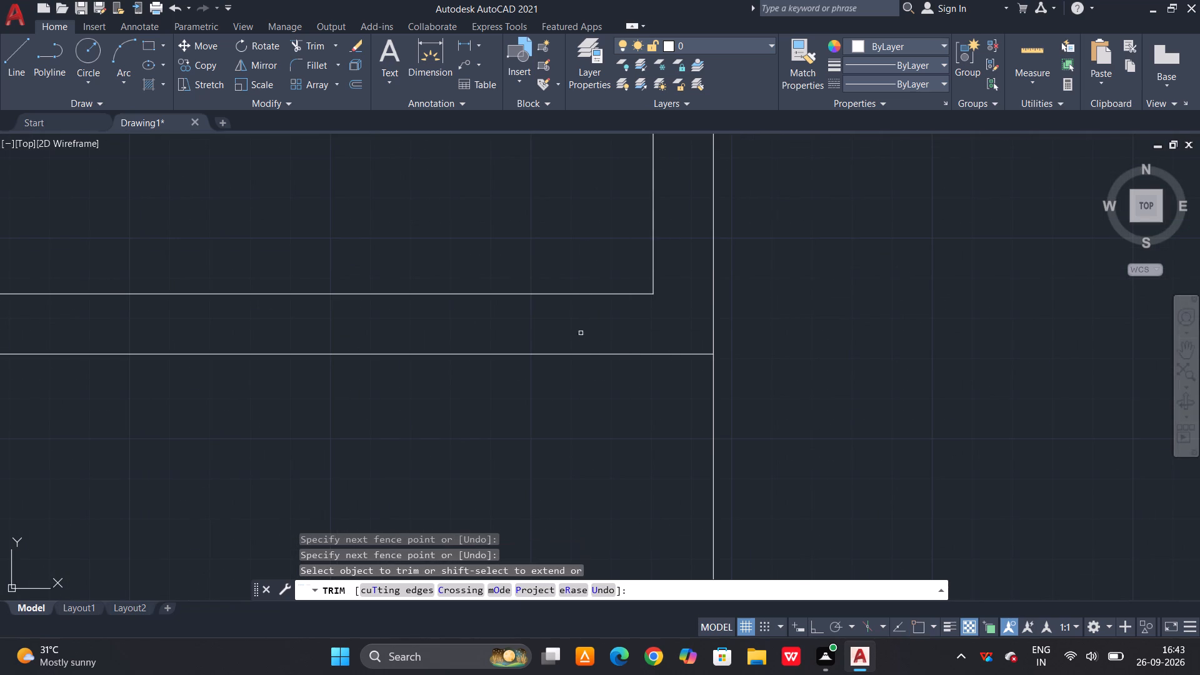
scroll(820, 444, down, 5)
key(Escape)
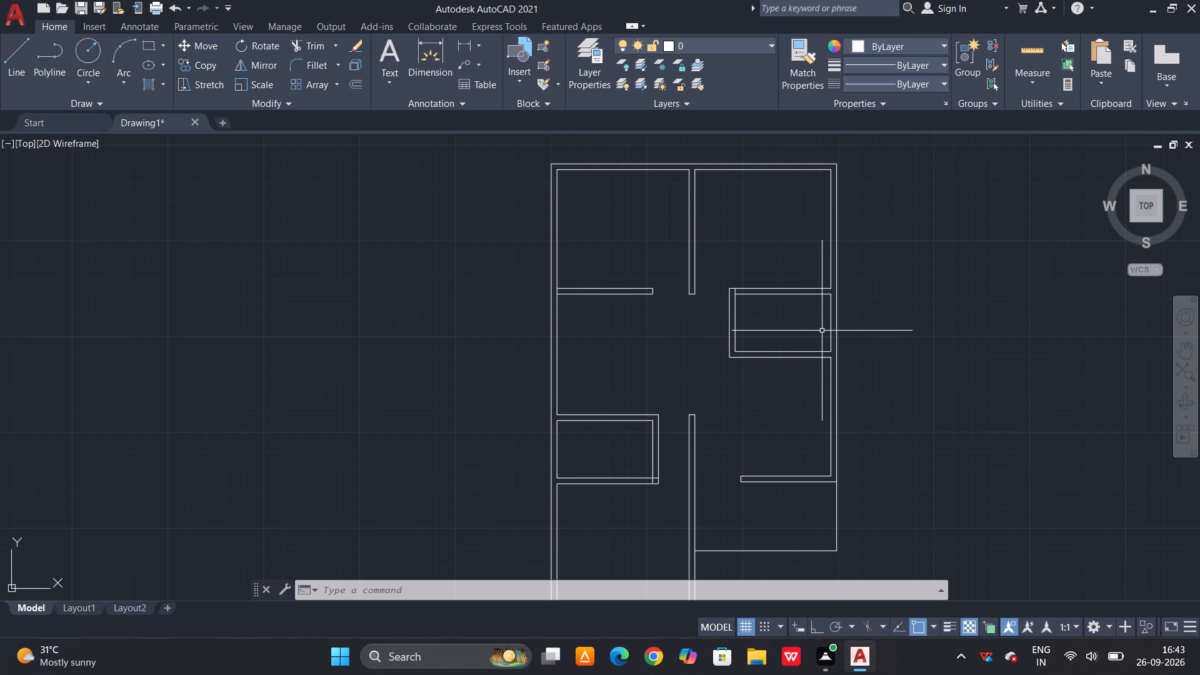
Offset the right compartment's inner left line by 75 into the compartment.
scroll(804, 364, down, 1)
scroll(719, 353, up, 2)
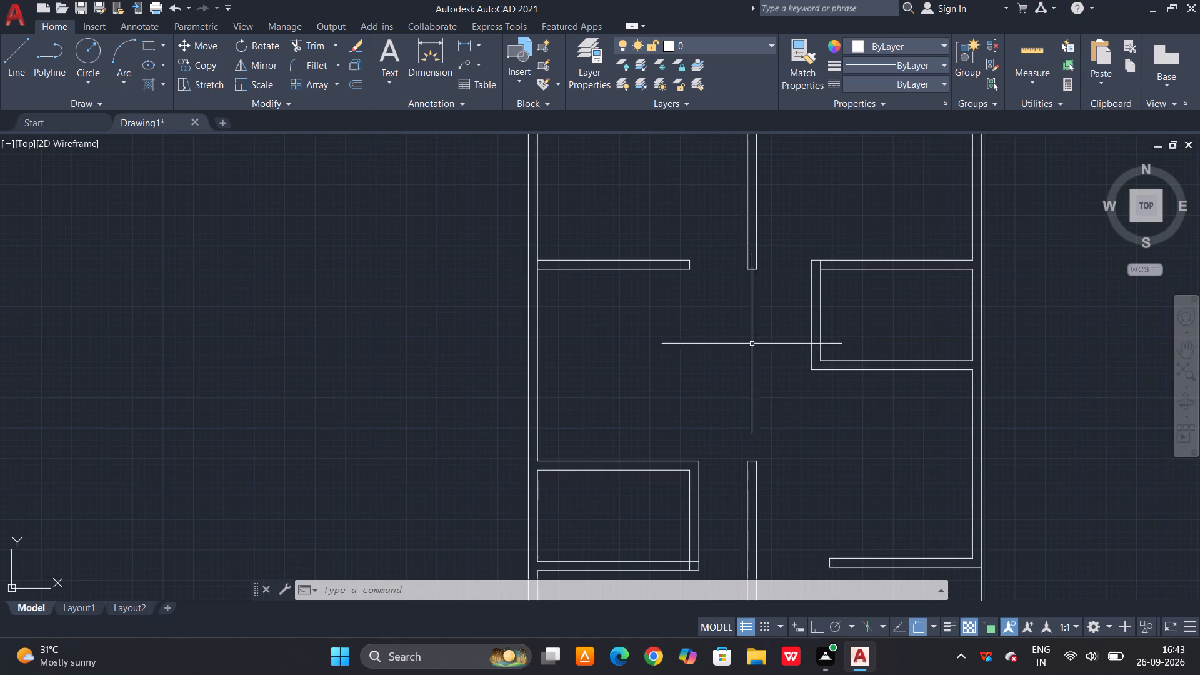
middle_drag(782, 340, 671, 360)
key(Escape)
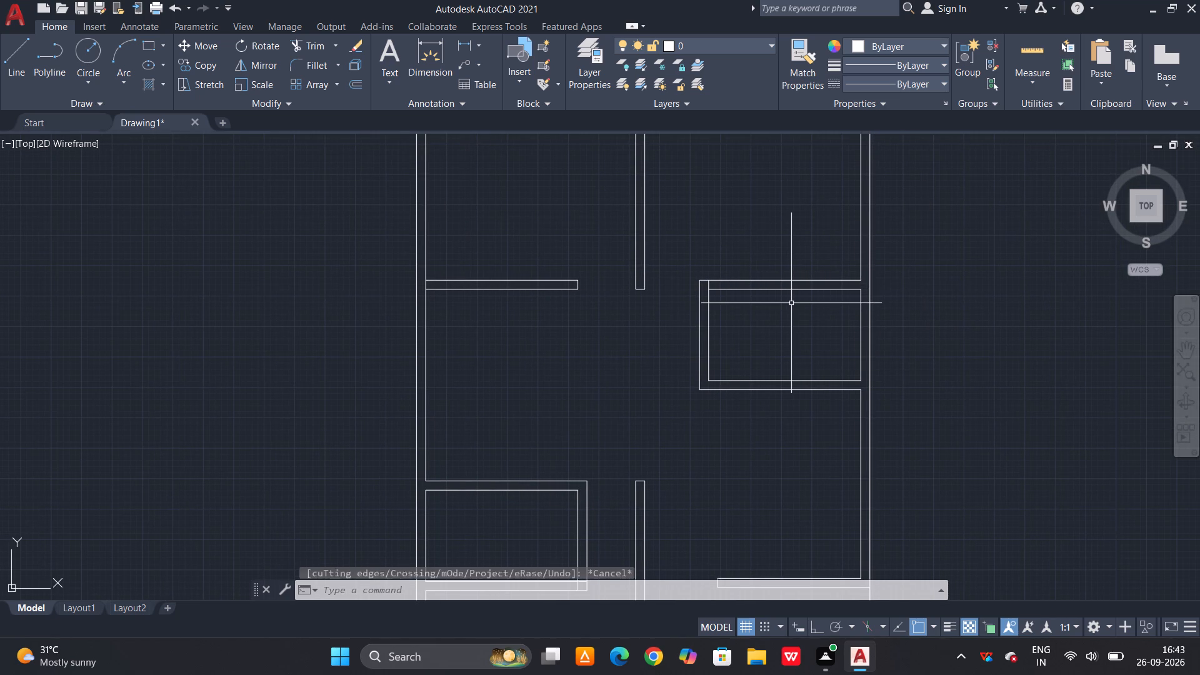
text(o)
key(space)
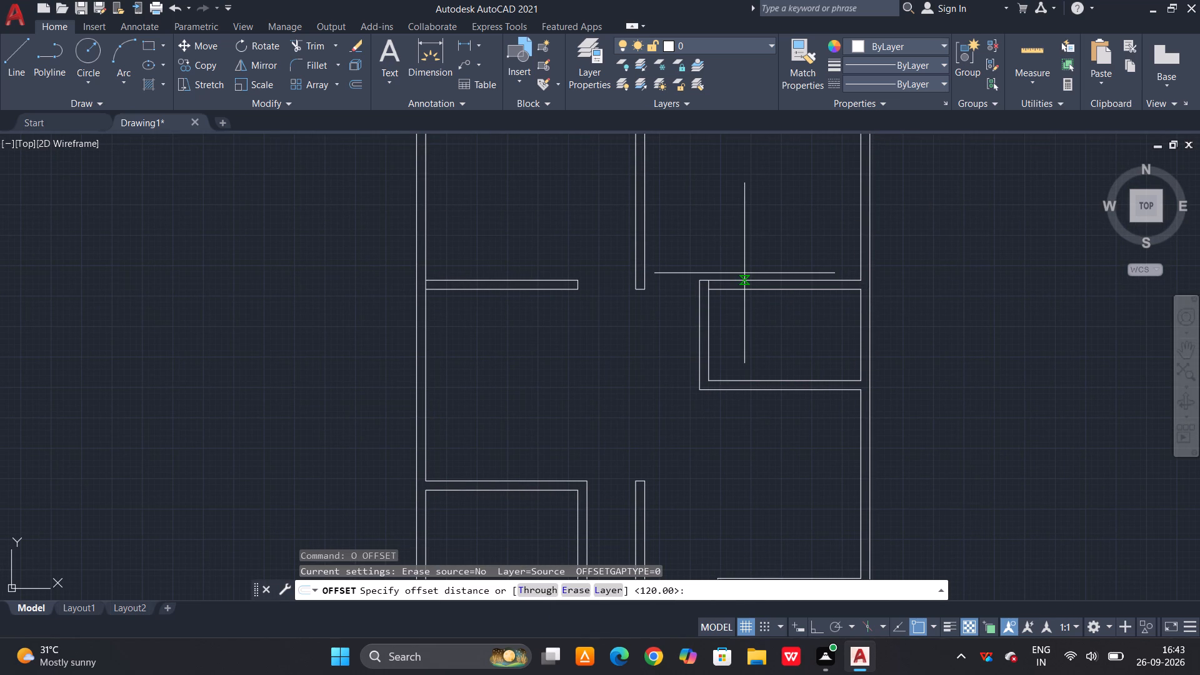
text(75)
key(space)
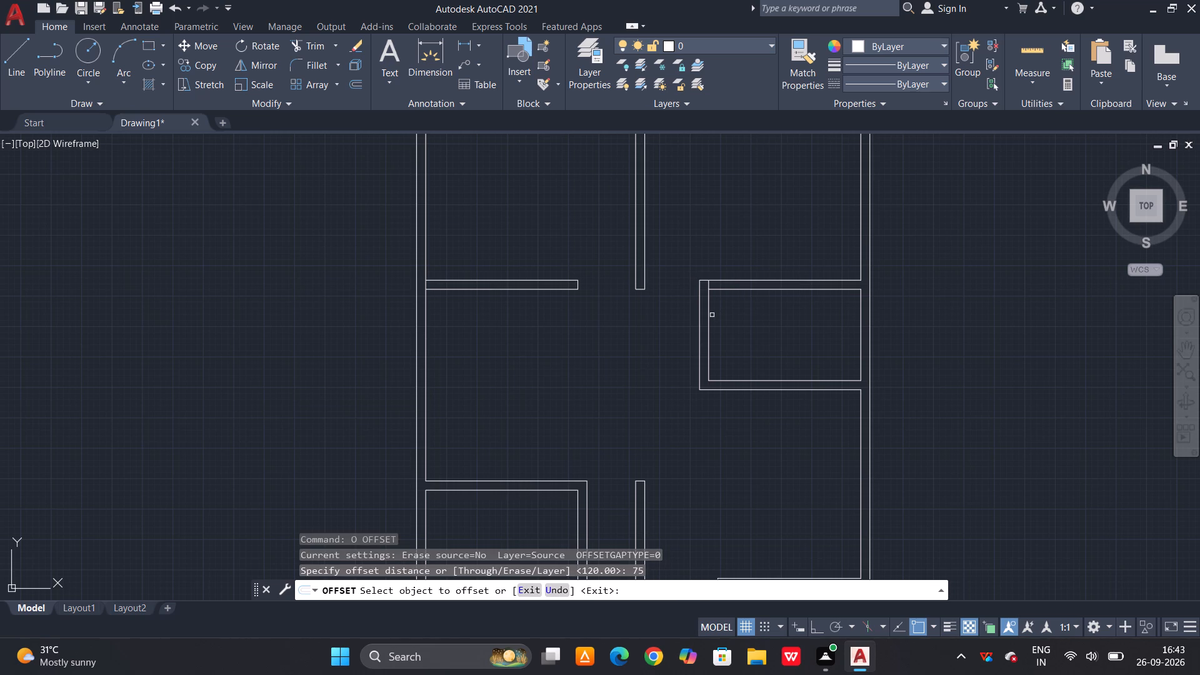
click(711, 315)
click(780, 321)
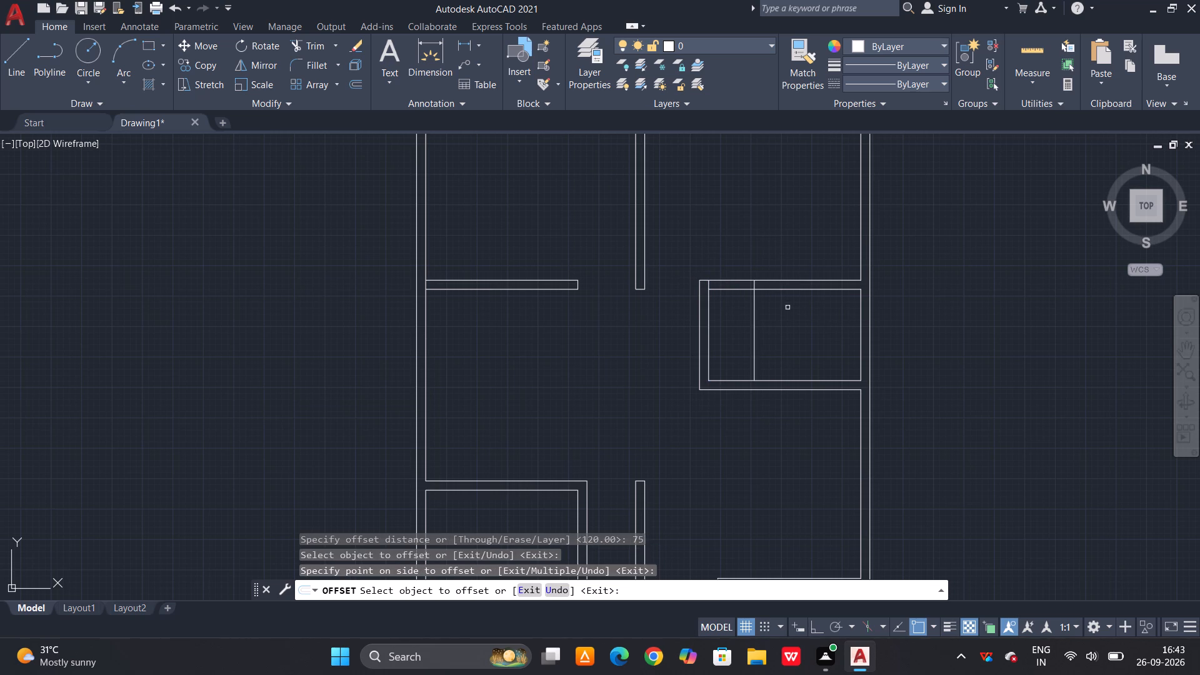
Offset the left compartment's inner bottom line by 75 upward into the compartment.
middle_drag(777, 240, 692, 428)
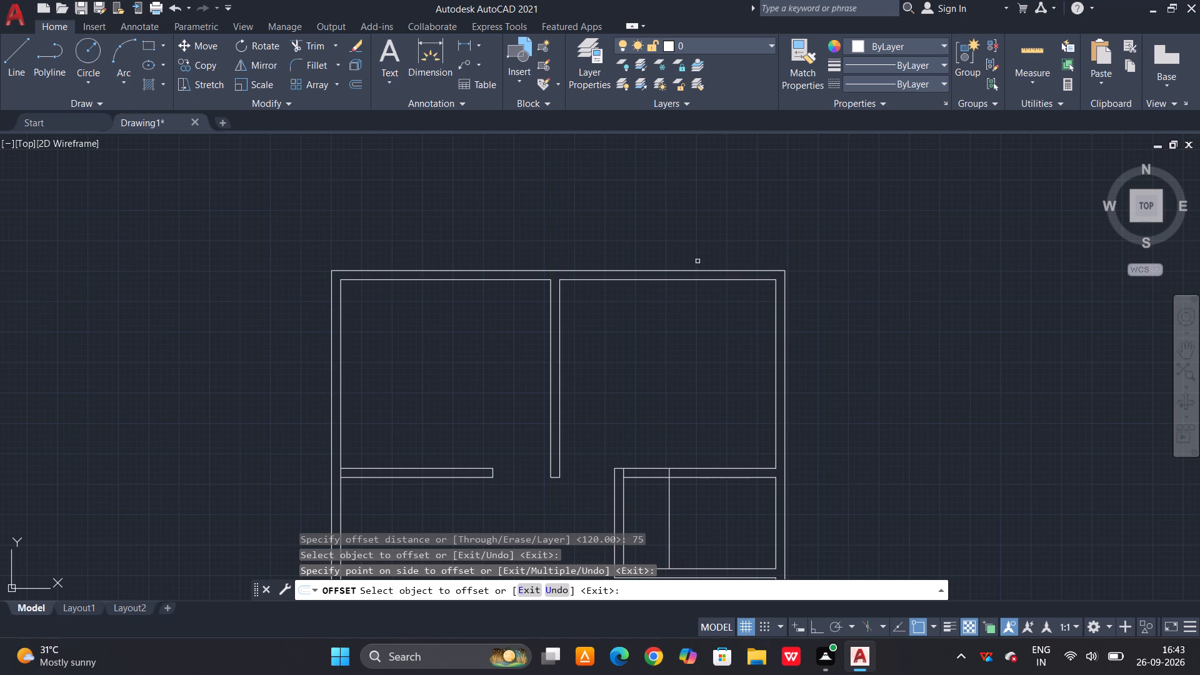
scroll(709, 244, down, 2)
scroll(620, 445, up, 2)
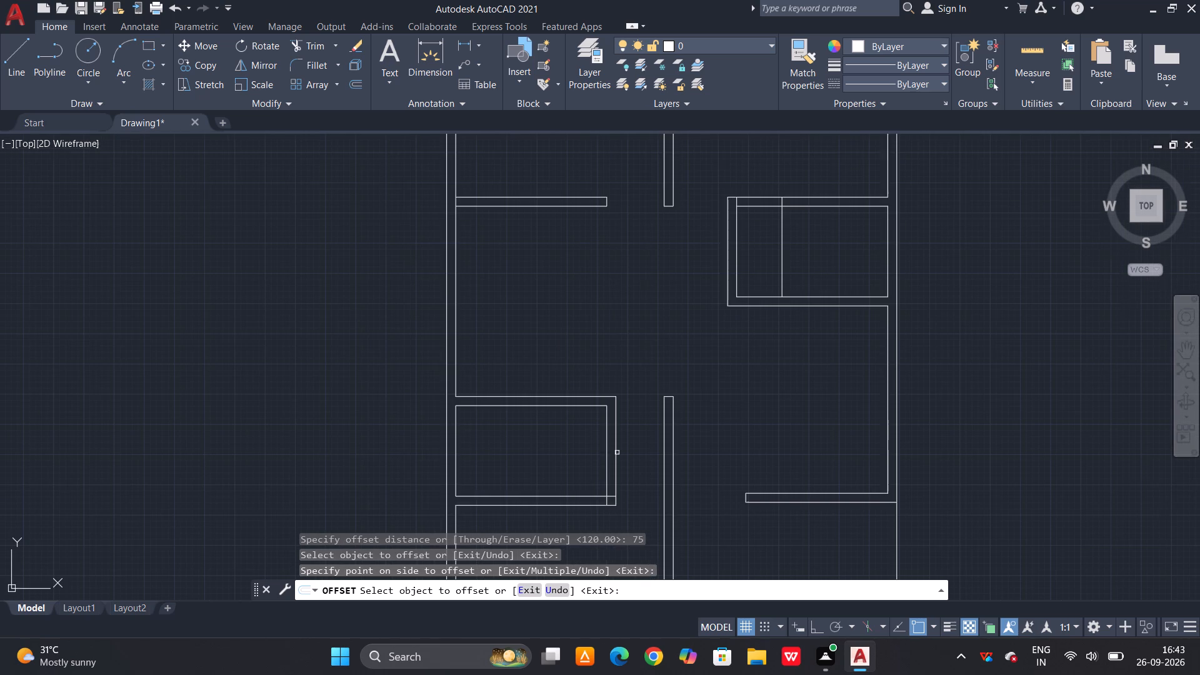
click(591, 497)
click(591, 437)
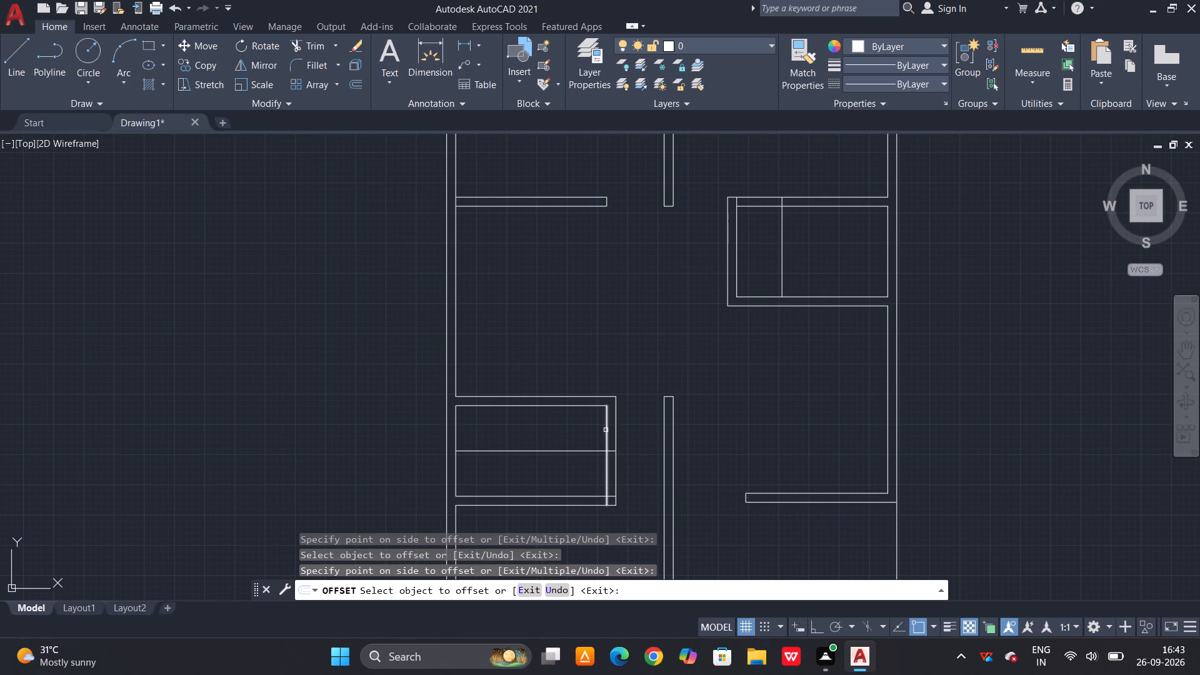
key(Escape)
key(Escape)
Open the left compartment's right wall below the offset line, and trim that line inside the compartment, keeping only the wall's end cap.
text(tr)
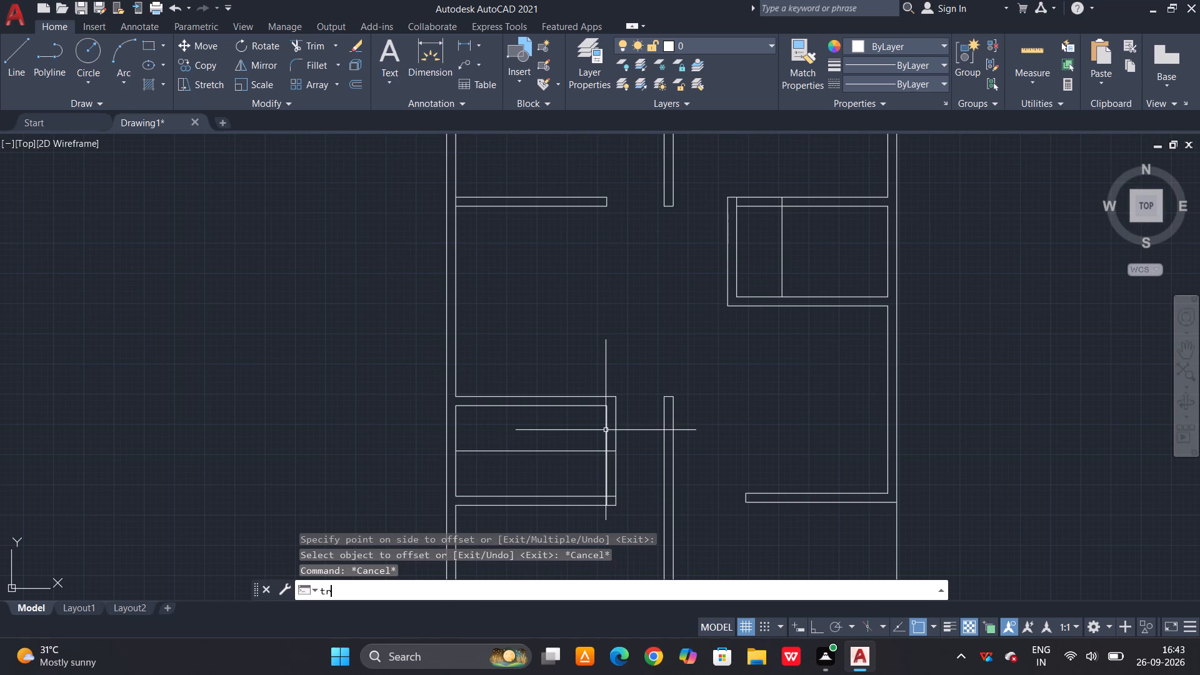
key(space)
key(space)
click(635, 459)
click(596, 470)
click(567, 434)
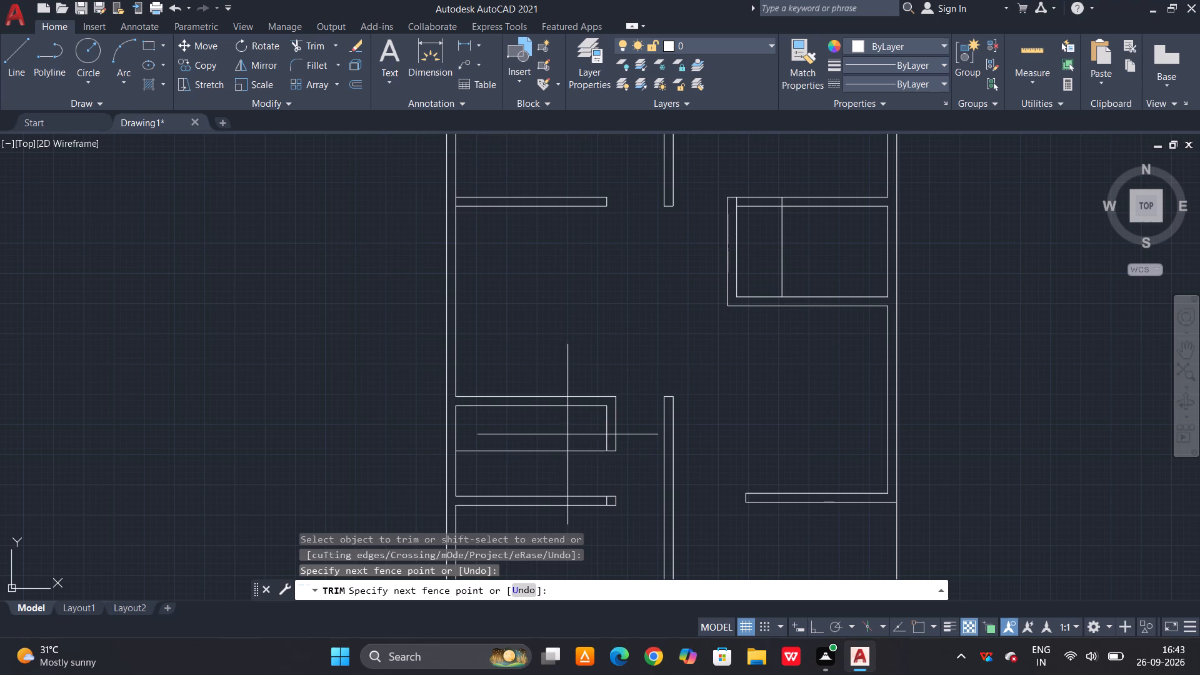
click(549, 457)
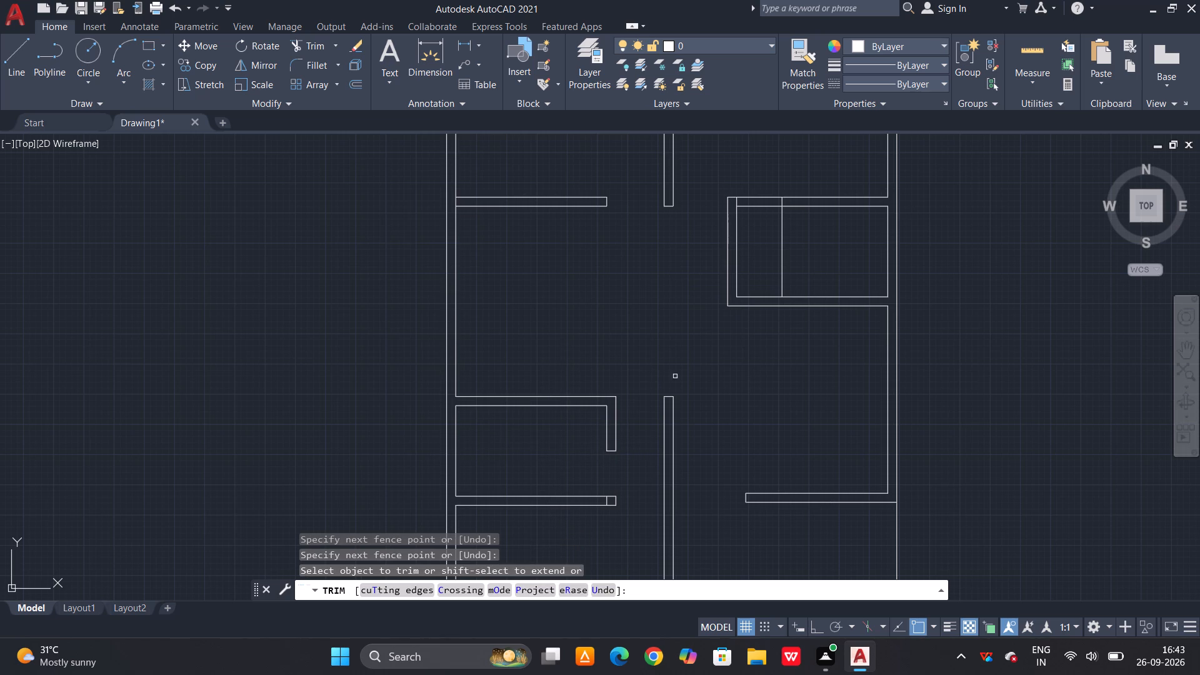
Open the right compartment's top wall between its left wall and the offset line, and trim that line below the wall's end cap.
middle_drag(679, 382, 622, 453)
drag(706, 257, 704, 276)
click(687, 327)
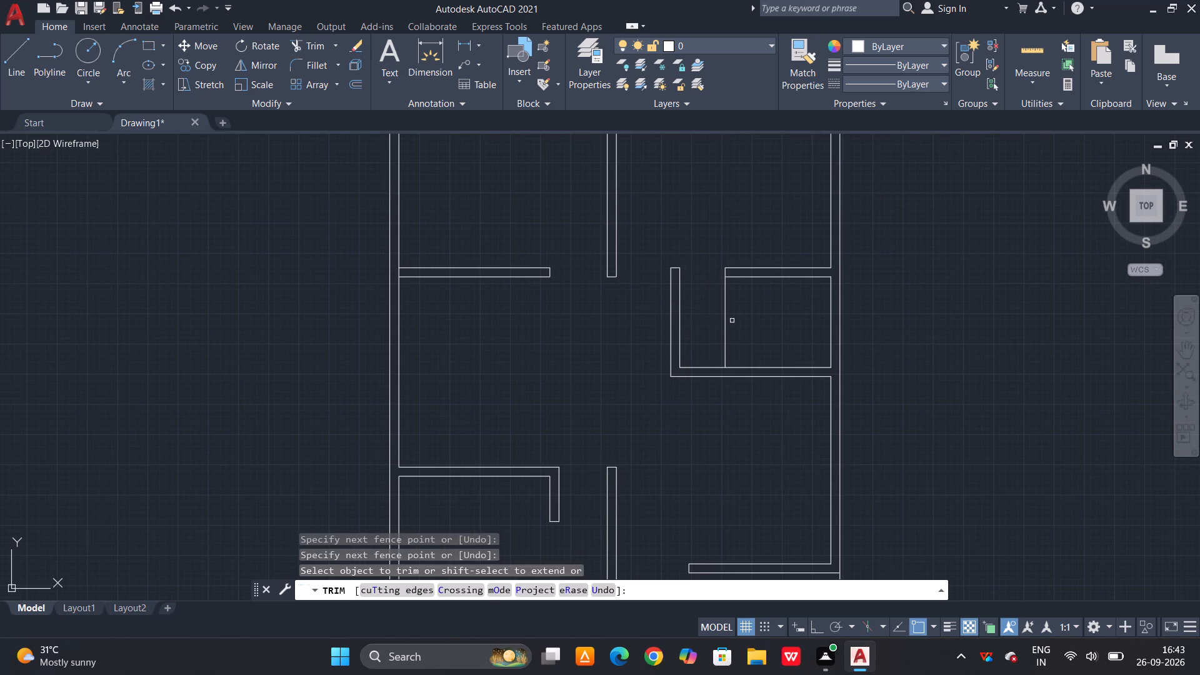
click(746, 311)
click(698, 333)
scroll(721, 403, down, 2)
scroll(676, 256, up, 2)
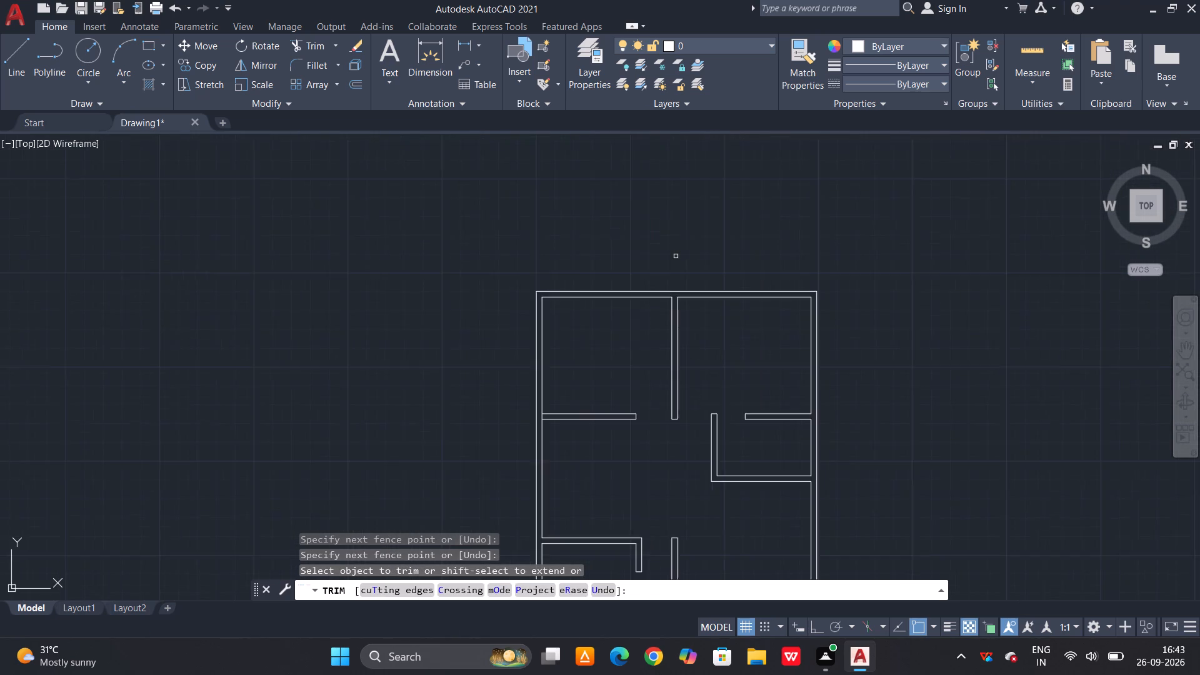
key(Escape)
key(Escape)
key(Escape)
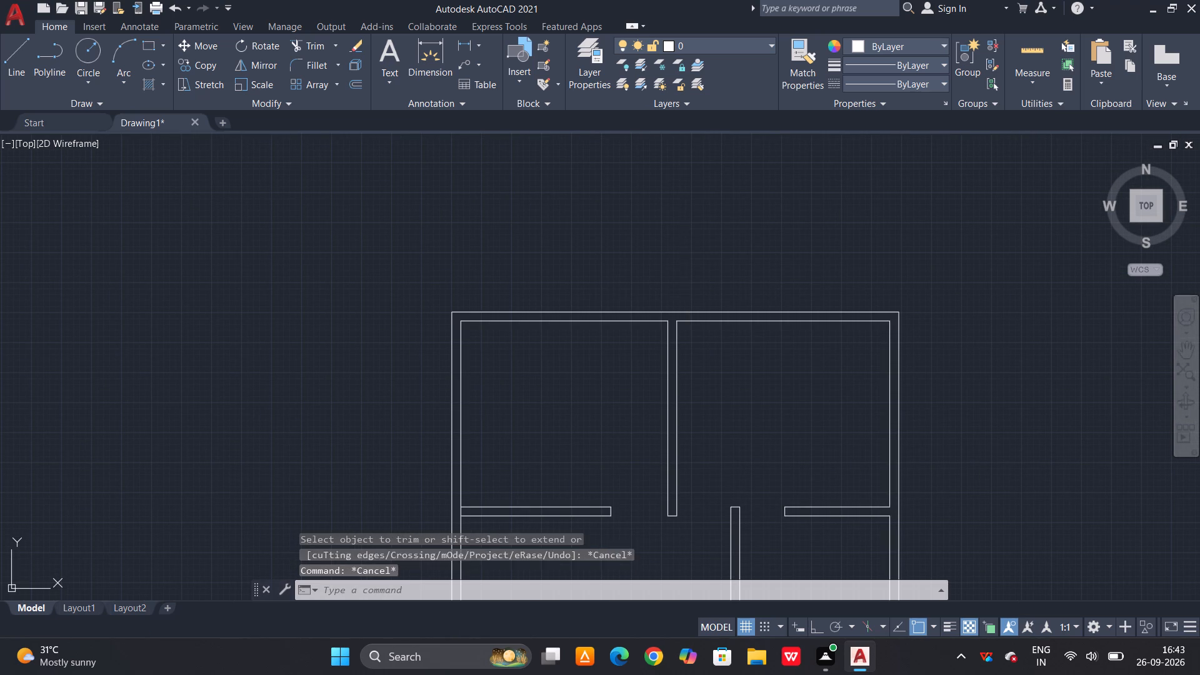
Extend the upper central divider's left line up to the top outer wall's outer line.
text(ex)
key(space)
key(space)
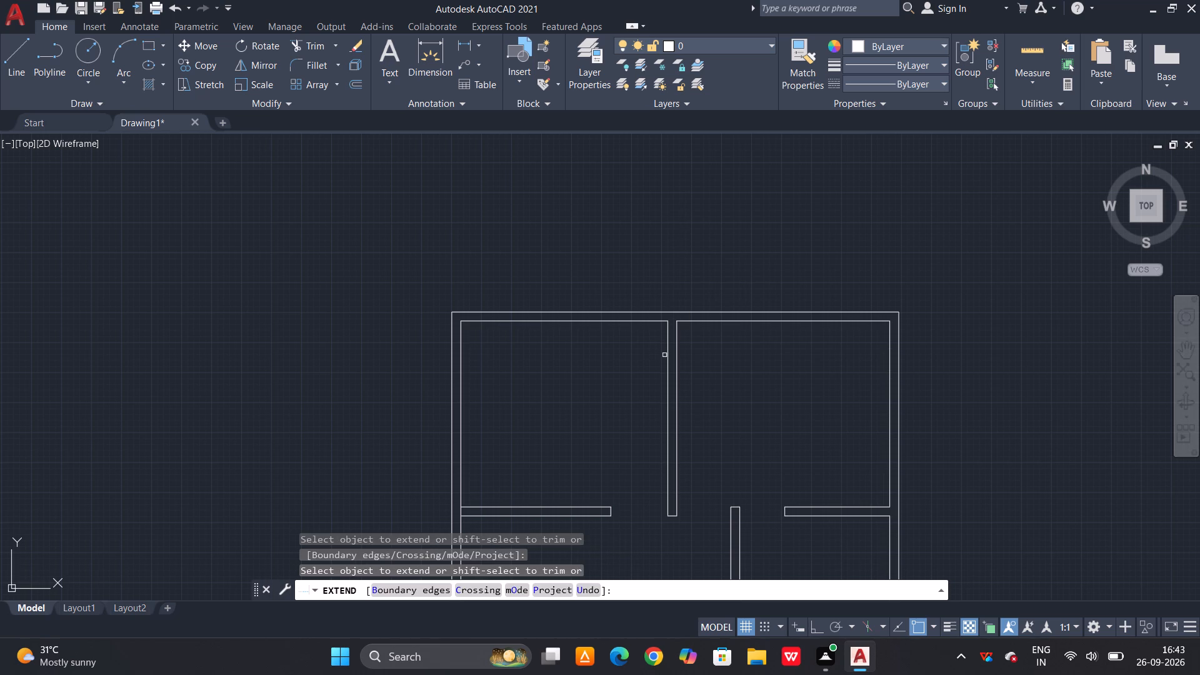
click(667, 347)
key(Escape)
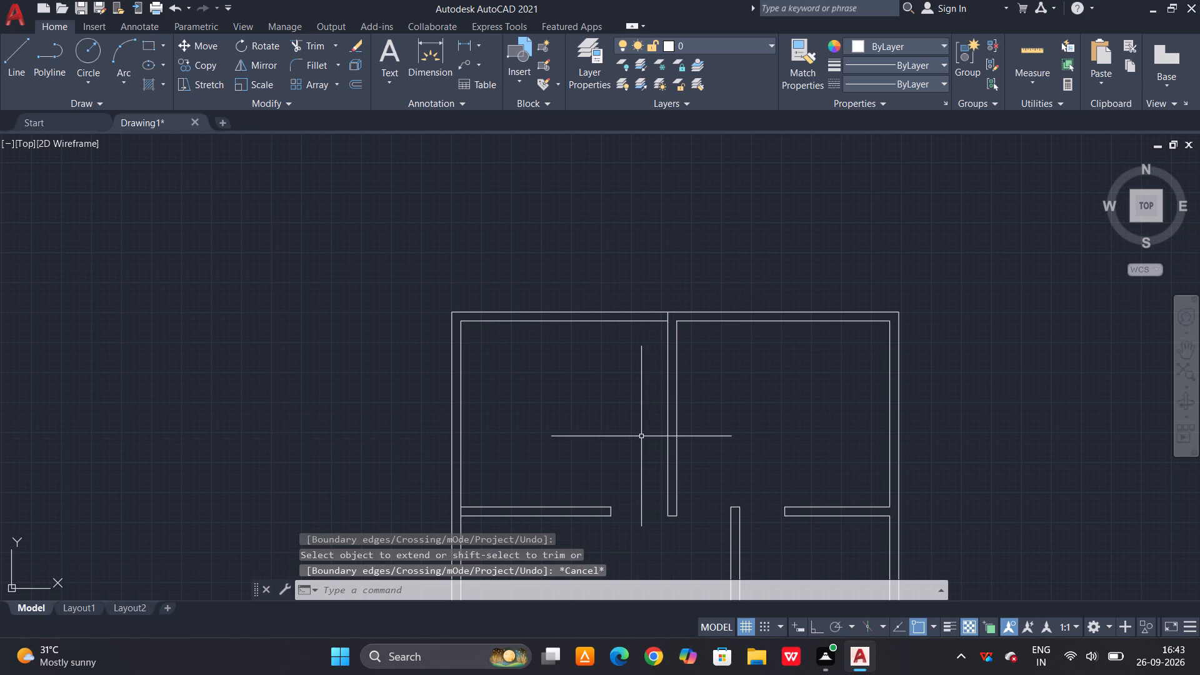
key(i)
key(Escape)
Measure the opening between the end of the upper-left room's bottom wall and the upper central divider, with Ortho on.
text(dim)
key(space)
scroll(611, 480, up, 3)
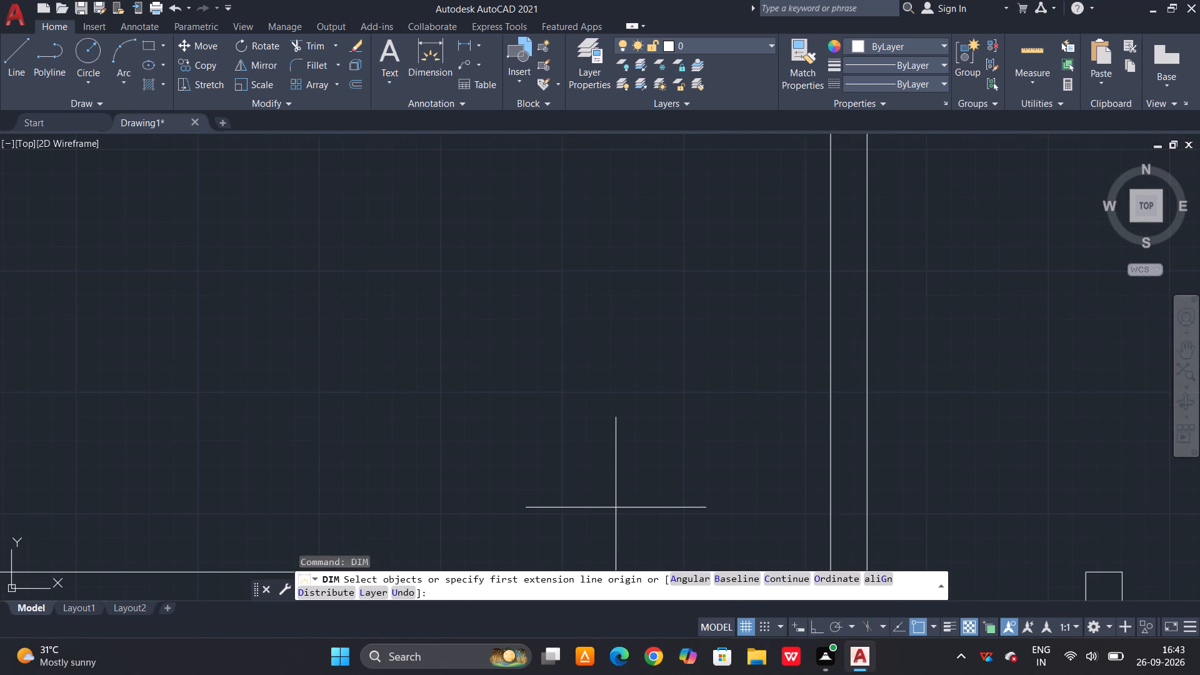
scroll(636, 357, down, 1)
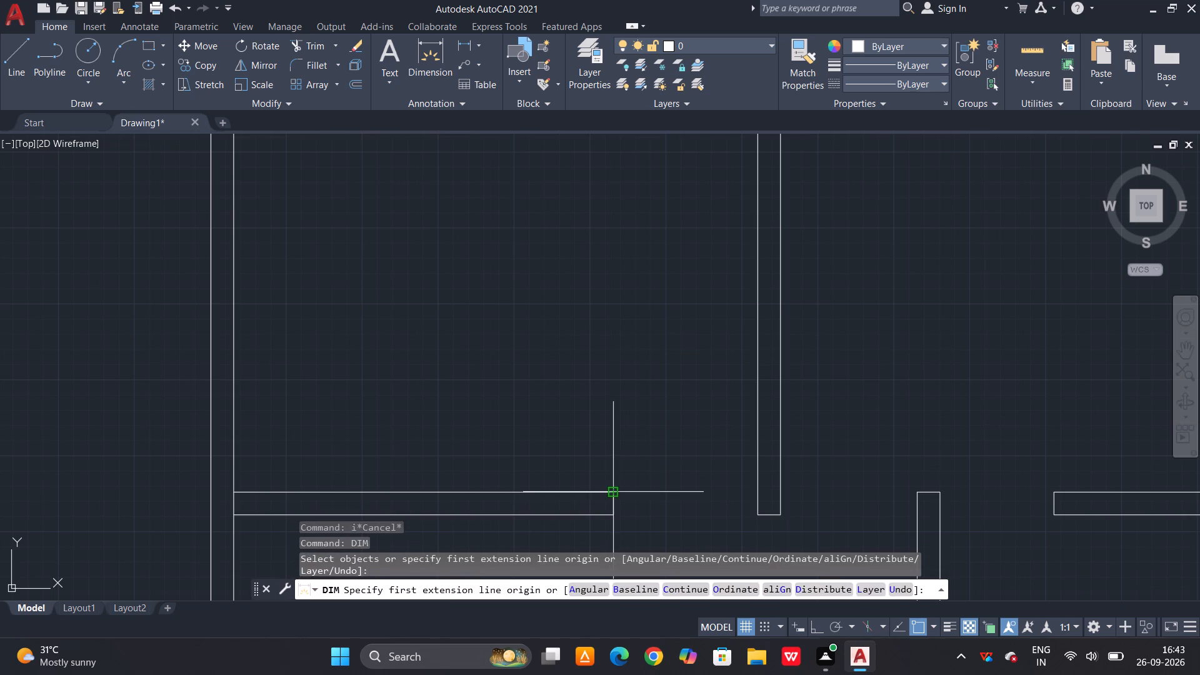
drag(611, 488, 617, 486)
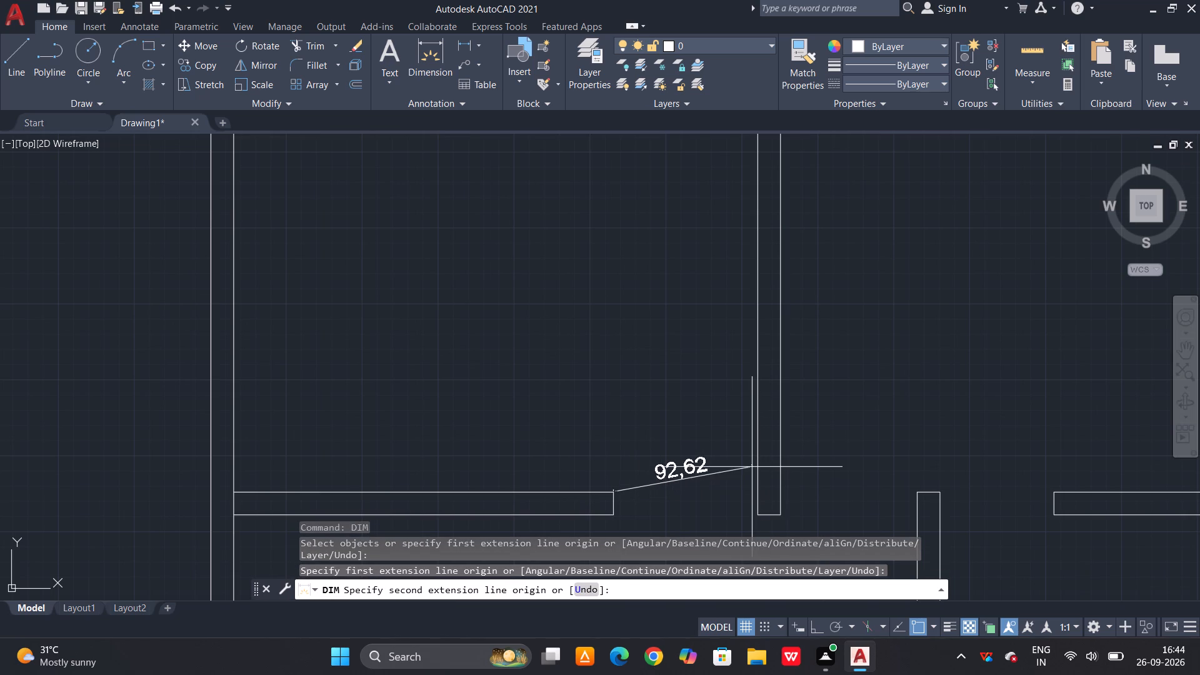
key(F8)
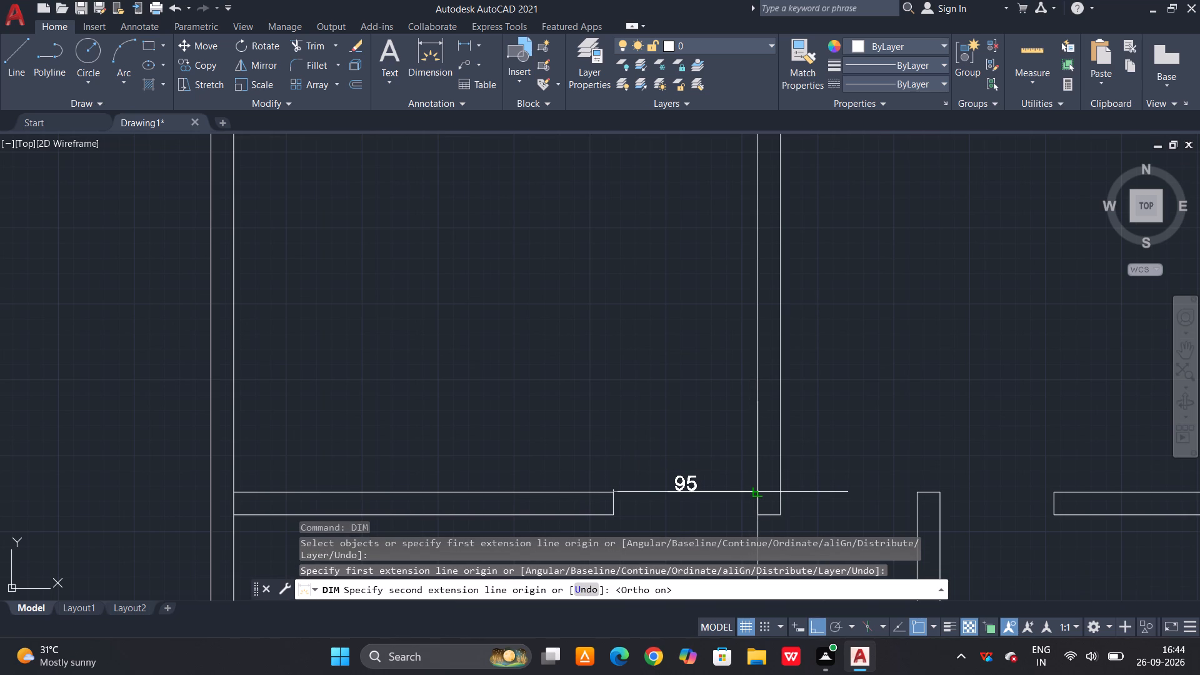
key(Escape)
scroll(730, 497, down, 2)
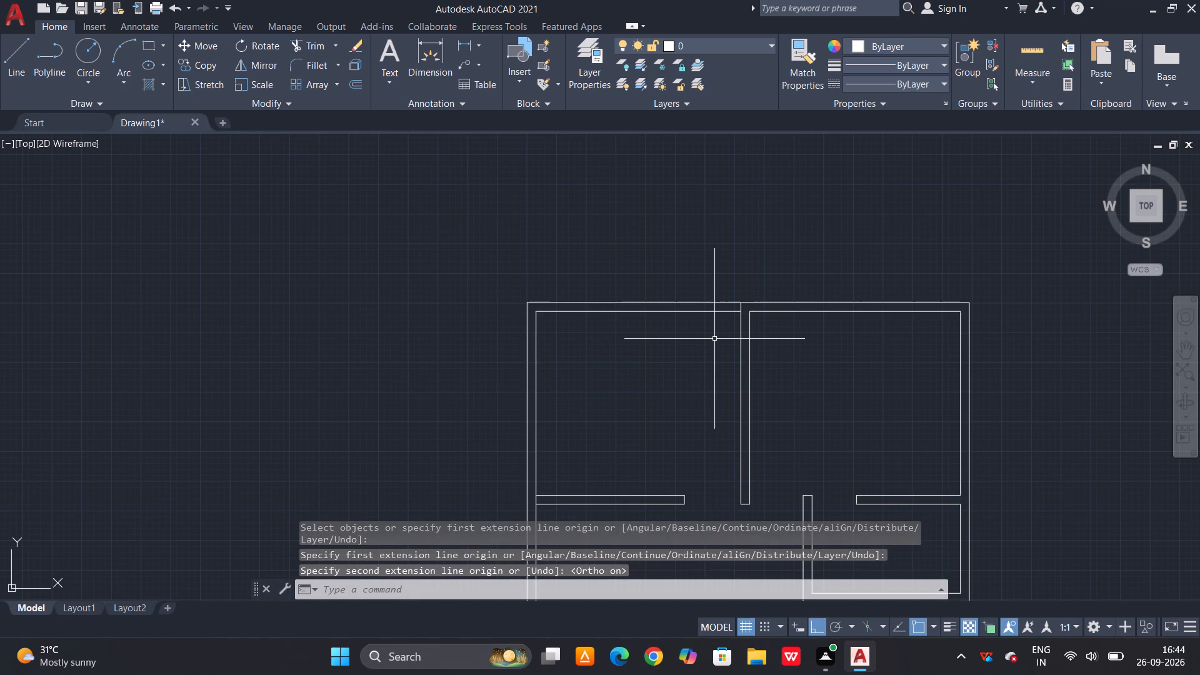
Offset the upper central divider's left line by 95 into the upper-left room.
text(o)
key(space)
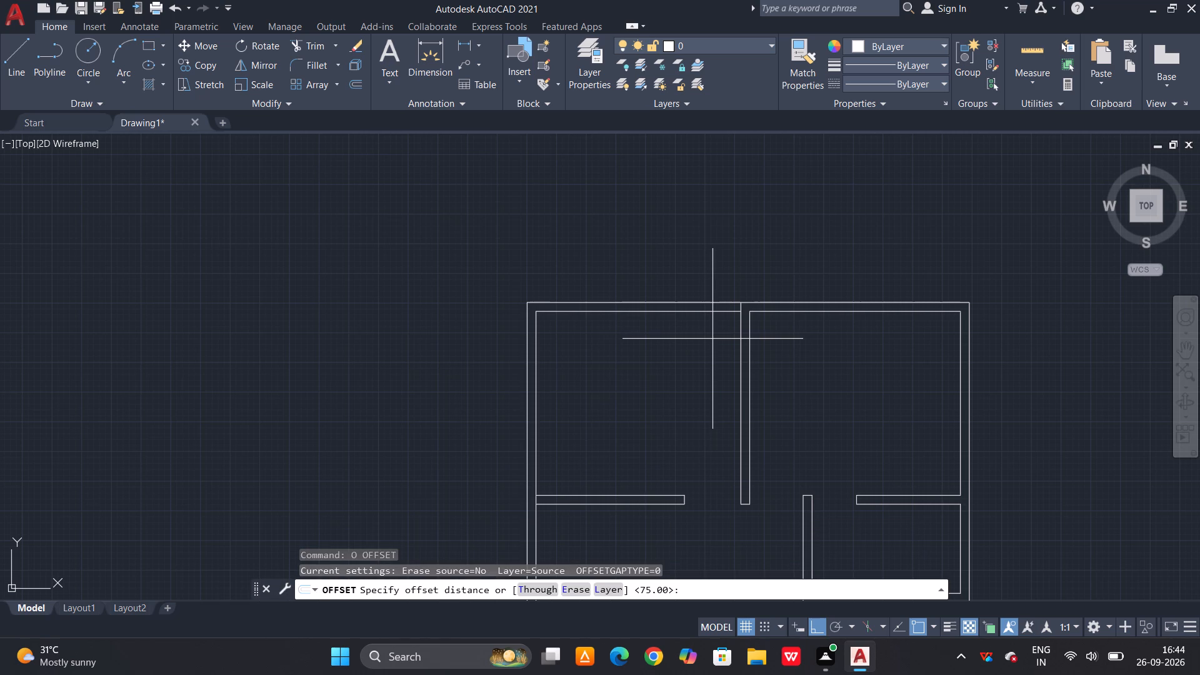
key(9)
key(5)
key(space)
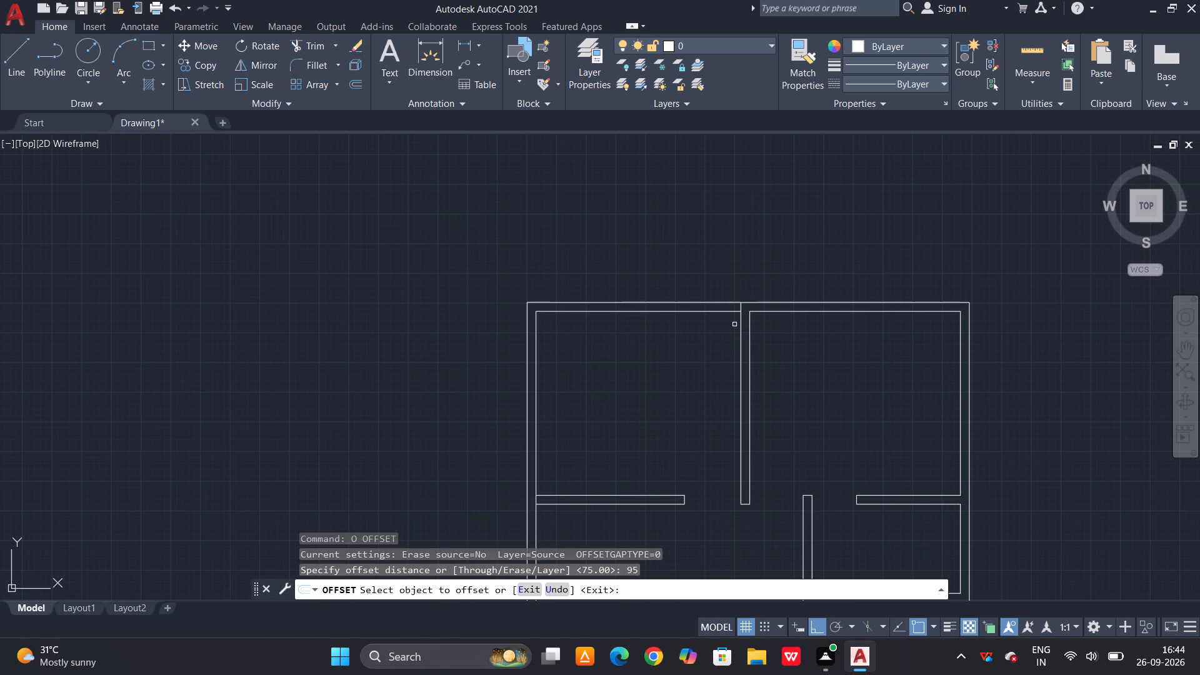
click(741, 319)
click(677, 334)
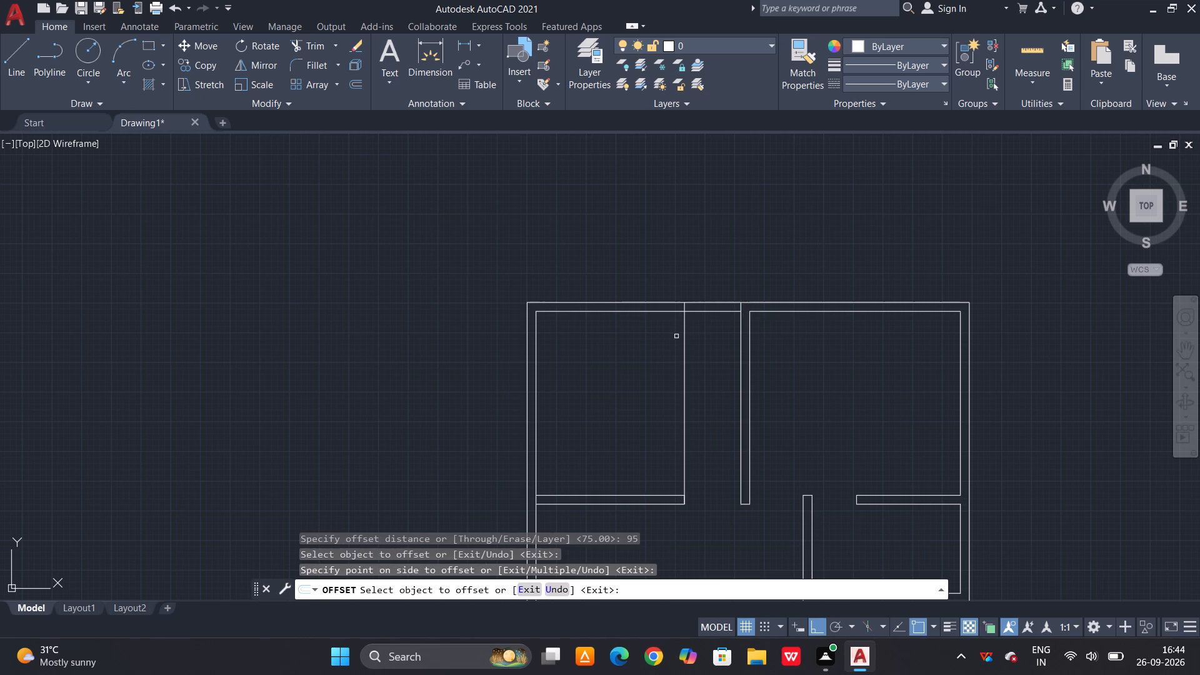
key(Escape)
key(Escape)
Open the top outer wall between the offset line and the central divider, and trim that line below the wall's end cap.
text(tr)
key(space)
key(space)
click(726, 287)
click(716, 337)
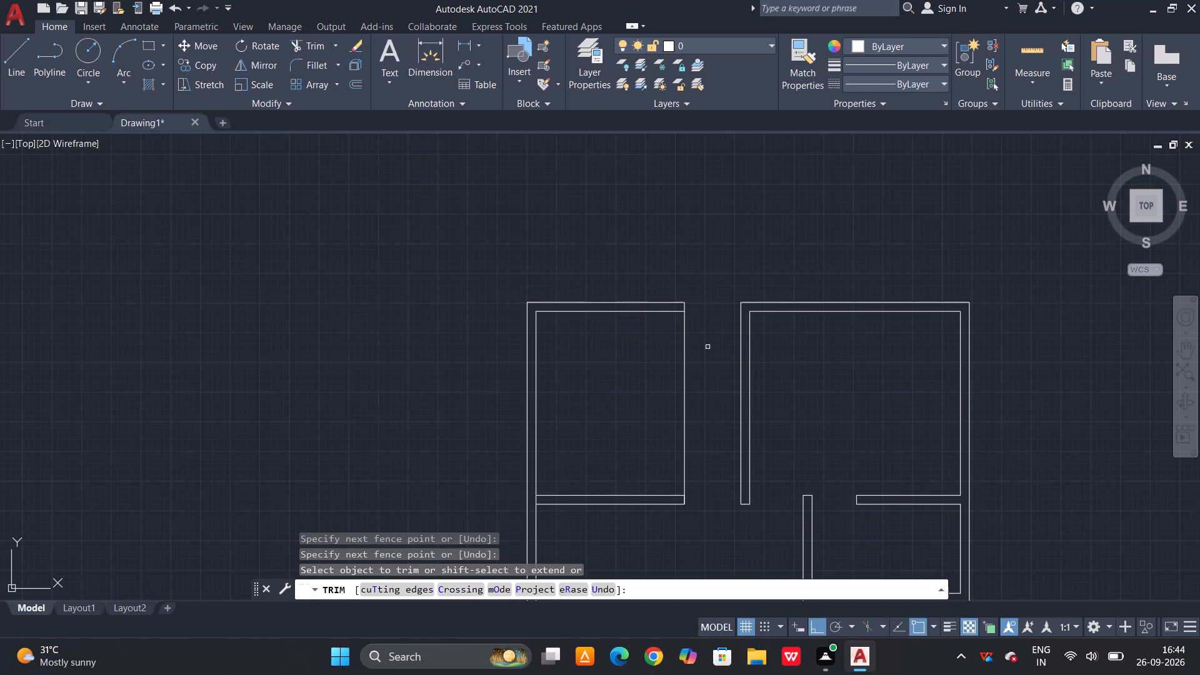
click(707, 347)
click(666, 357)
key(Escape)
Draw a line across the top wall opening, from the end cap's outer corner to the central divider's top end.
key(l)
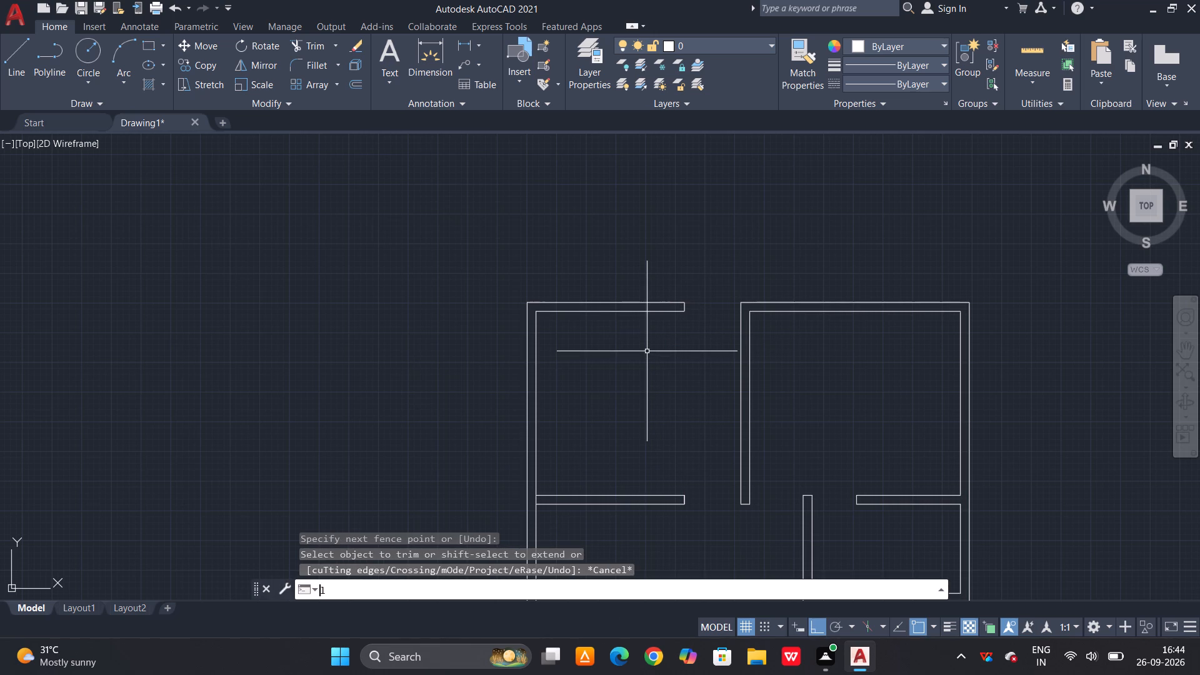
key(space)
scroll(681, 304, up, 3)
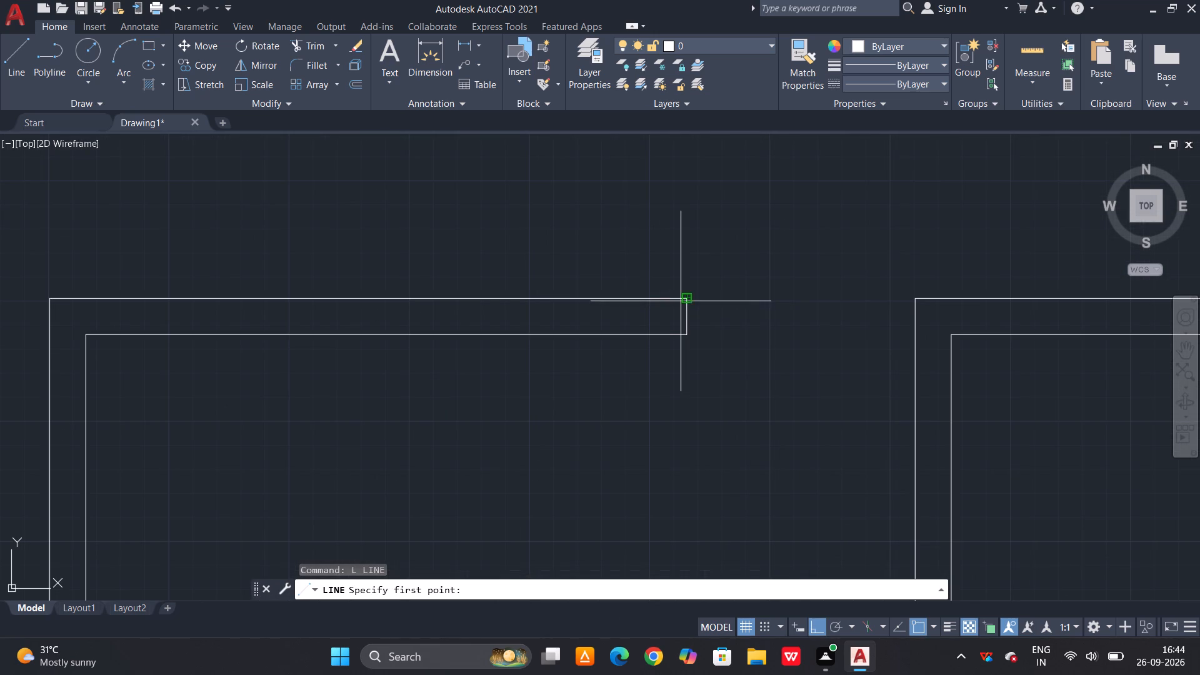
click(686, 296)
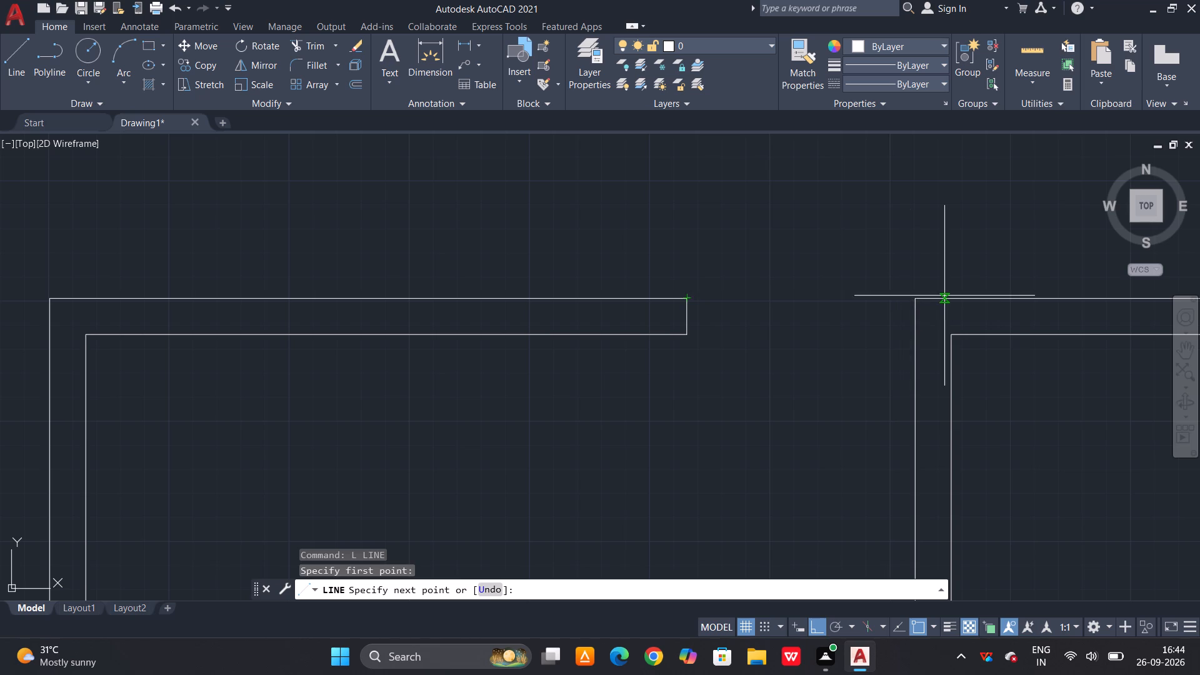
click(919, 298)
key(space)
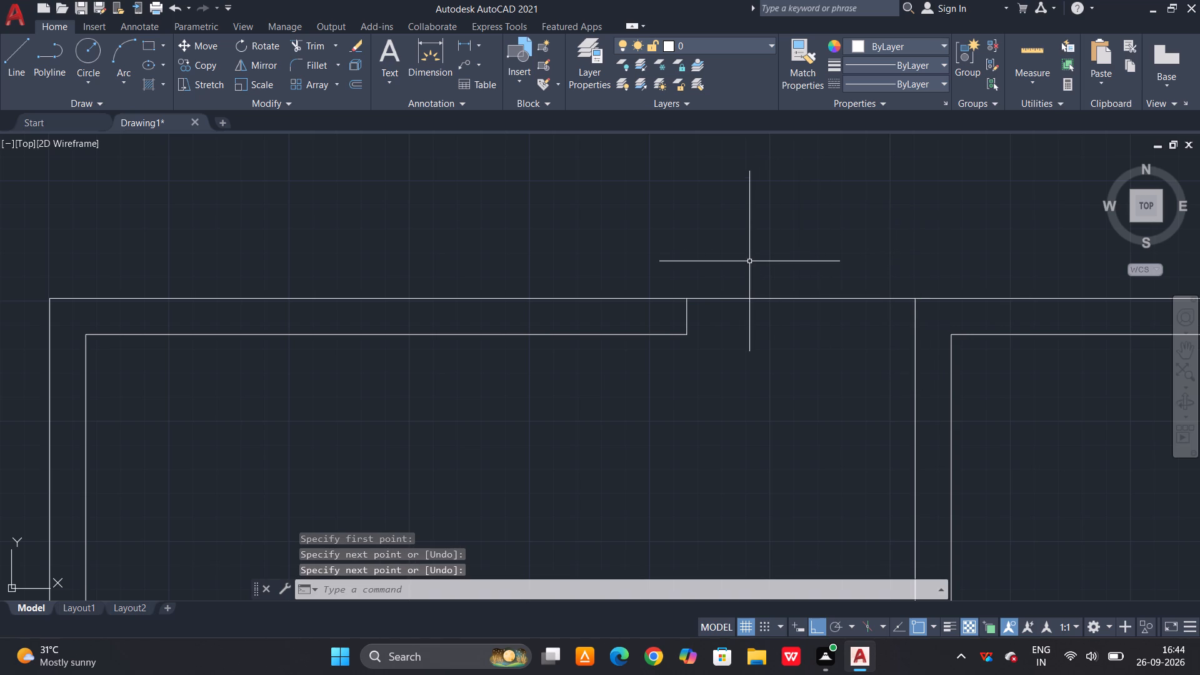
Measure the horizontal gap between the upper central divider's lower right corner and the right compartment's left wall.
scroll(744, 264, down, 1)
scroll(661, 317, down, 1)
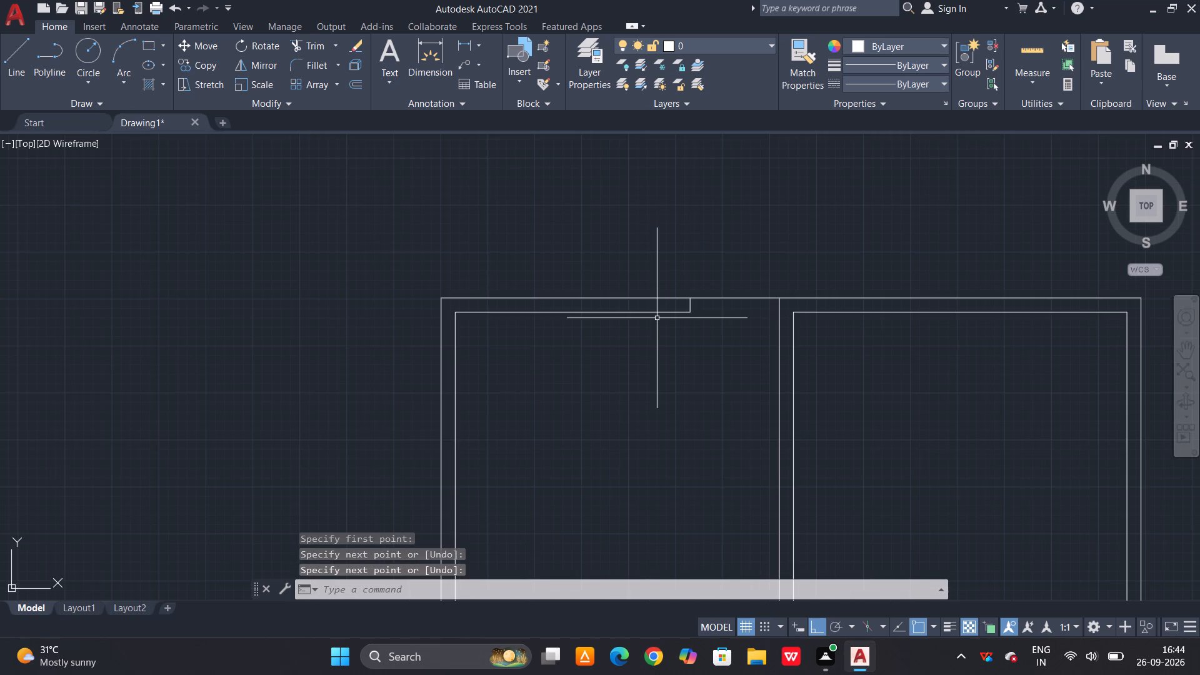
scroll(657, 319, down, 1)
scroll(804, 460, up, 1)
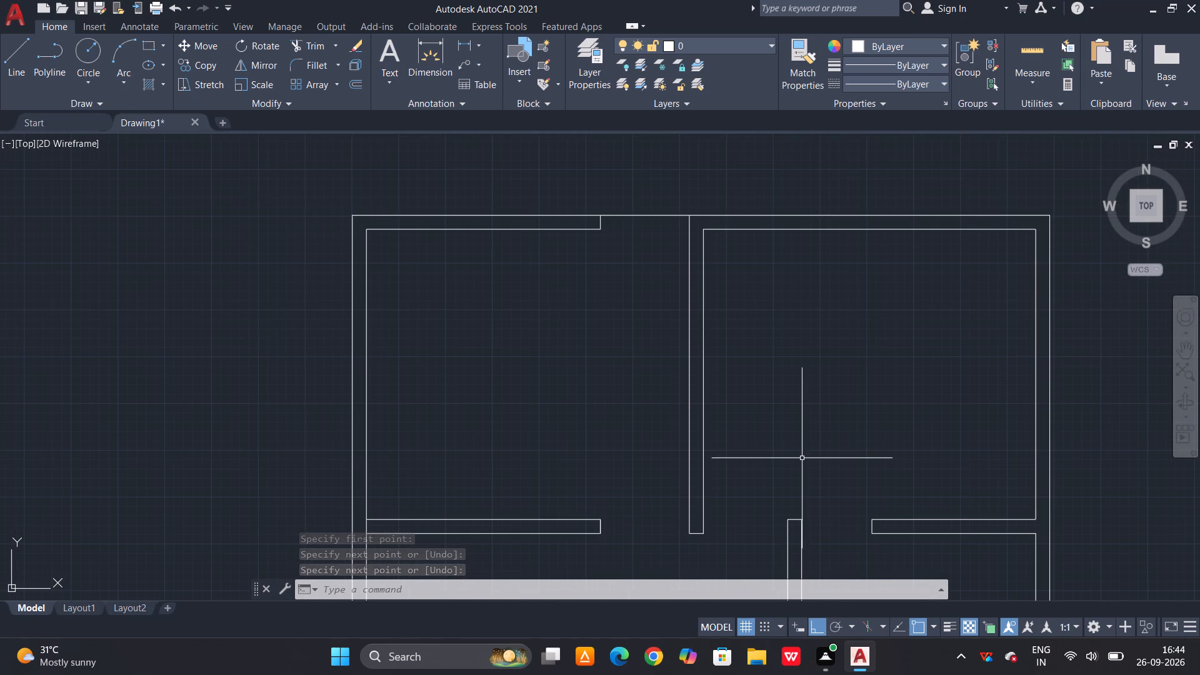
key(d)
text(im)
key(space)
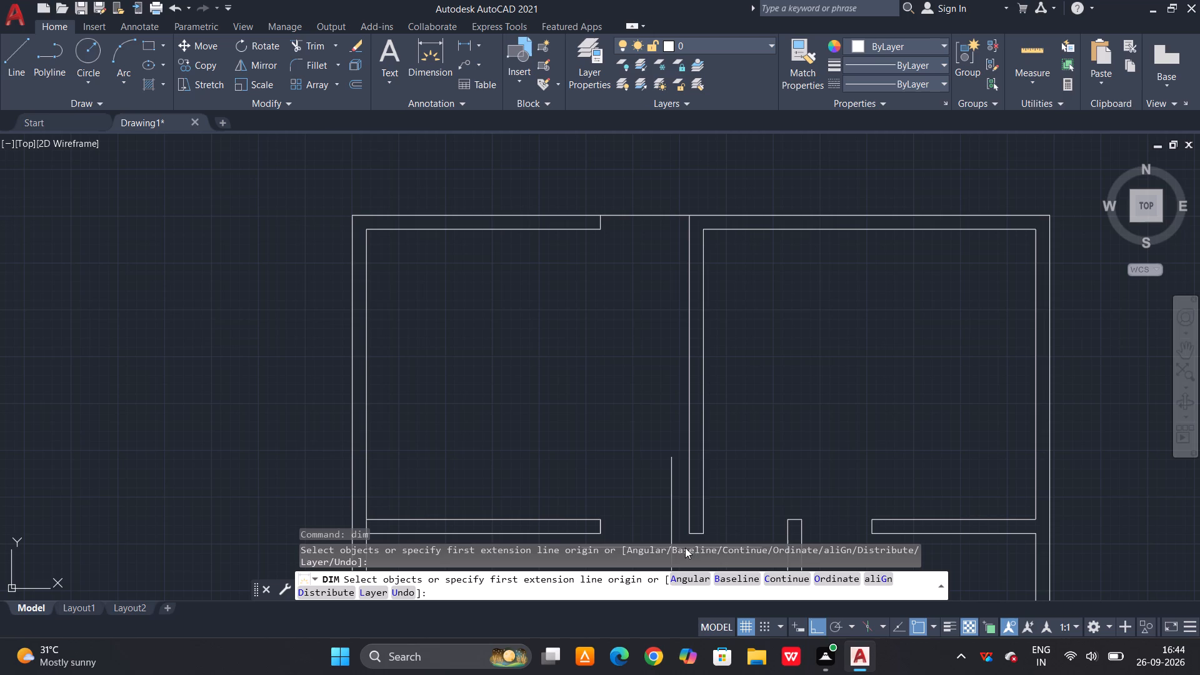
click(704, 530)
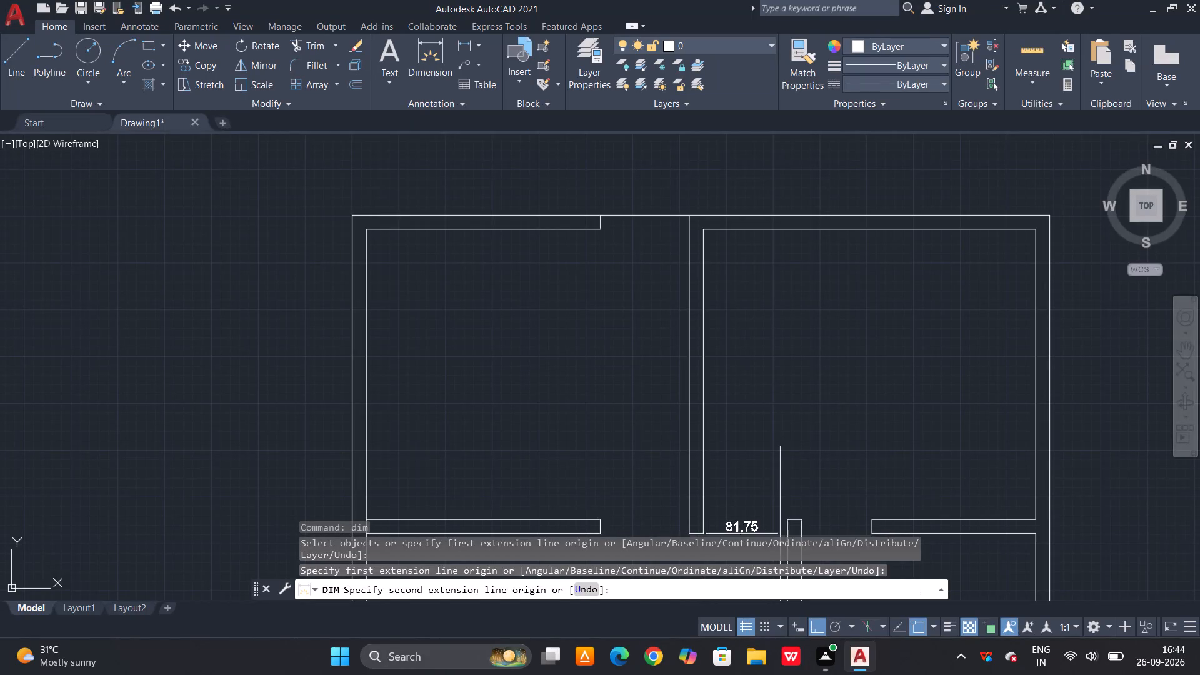
scroll(783, 457, down, 2)
scroll(783, 472, up, 4)
scroll(748, 341, down, 2)
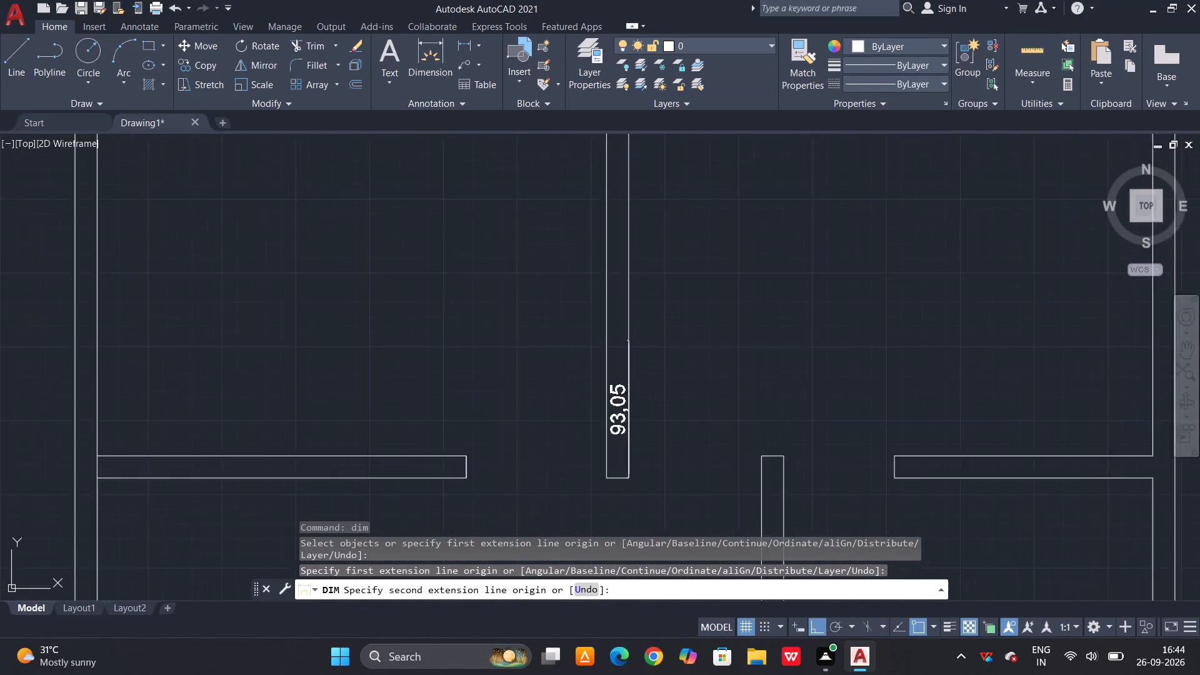
scroll(762, 424, up, 2)
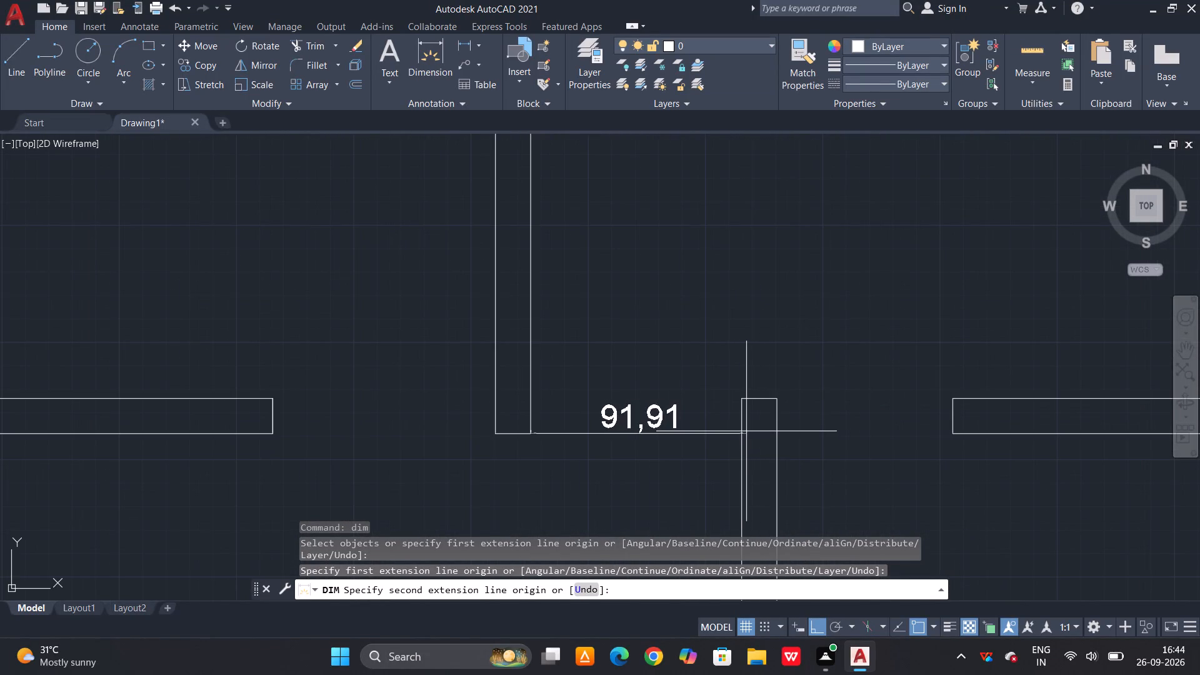
key(Escape)
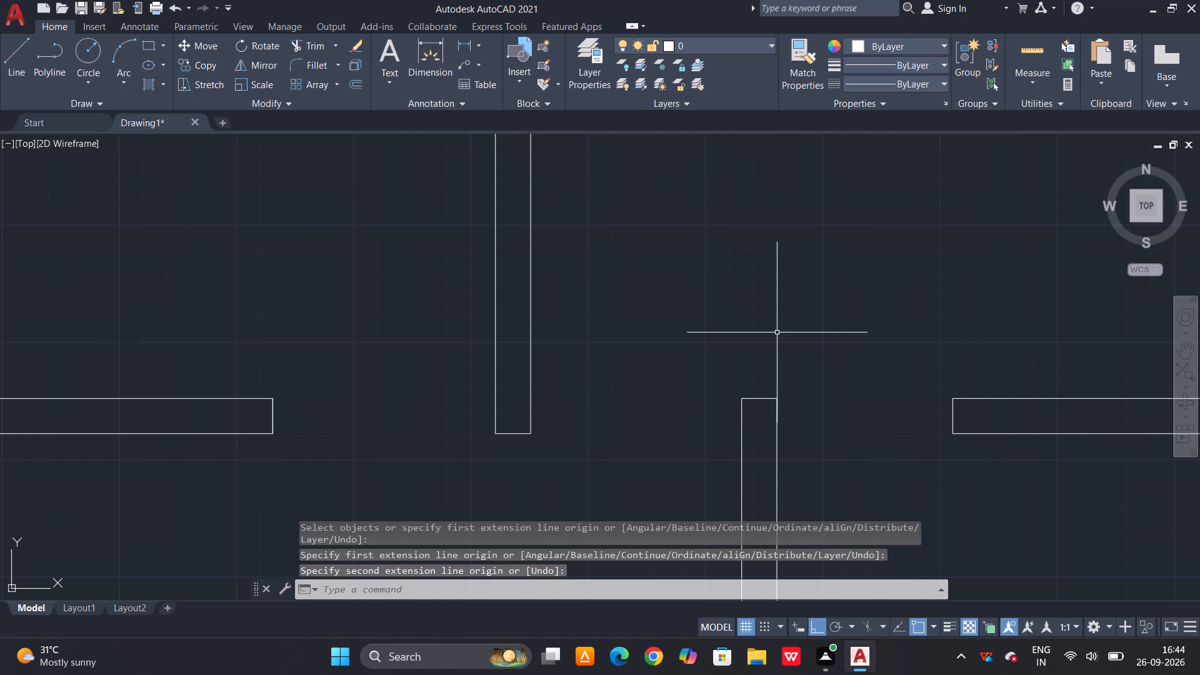
Draw a line across the top outer wall's thickness at the midpoint of the upper-right room's inner top line.
scroll(751, 266, down, 2)
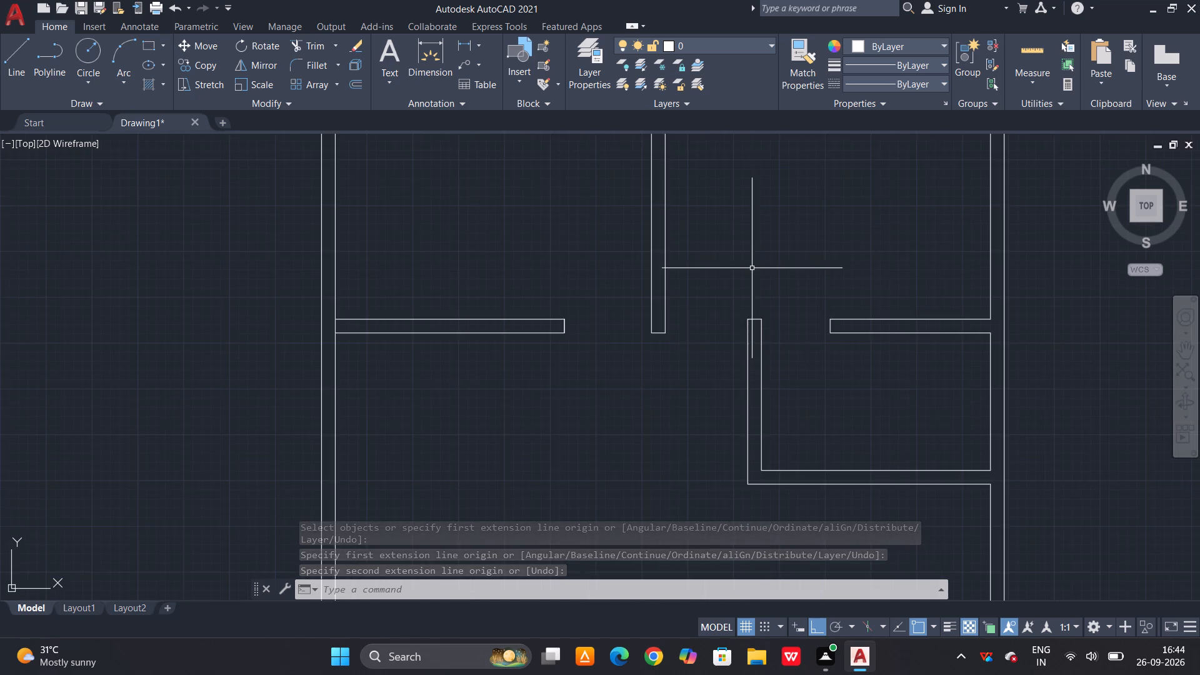
scroll(763, 265, down, 3)
scroll(788, 477, up, 3)
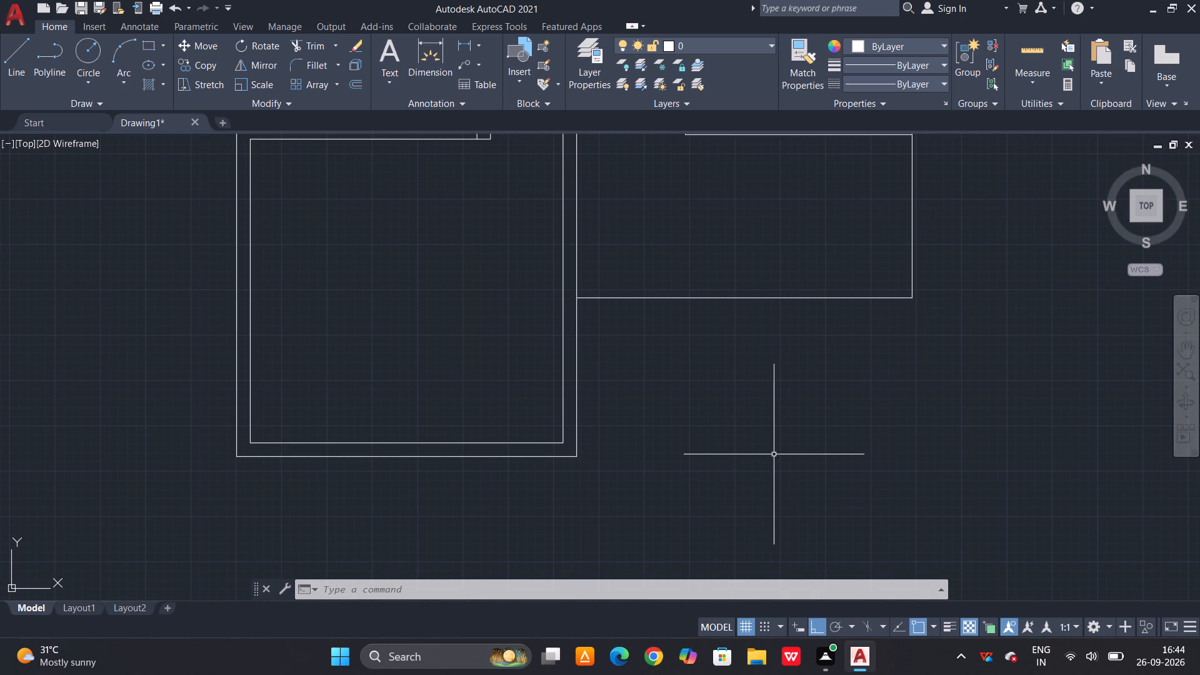
key(Escape)
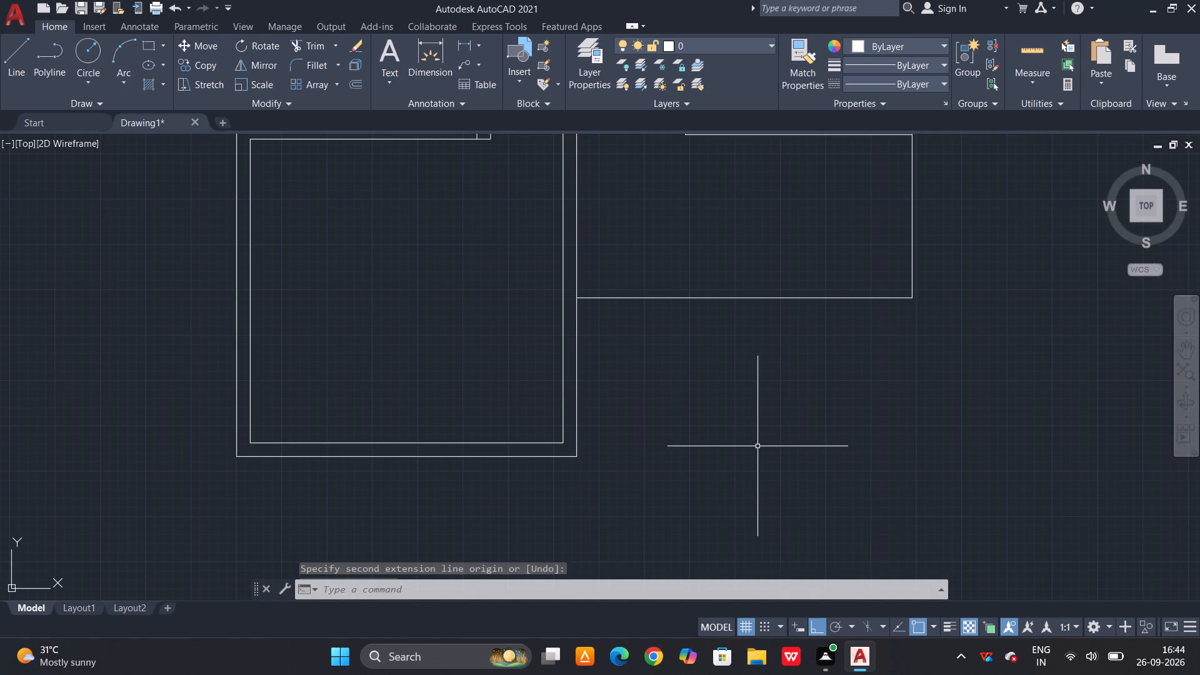
scroll(736, 441, down, 2)
scroll(776, 366, down, 1)
middle_drag(778, 344, 541, 443)
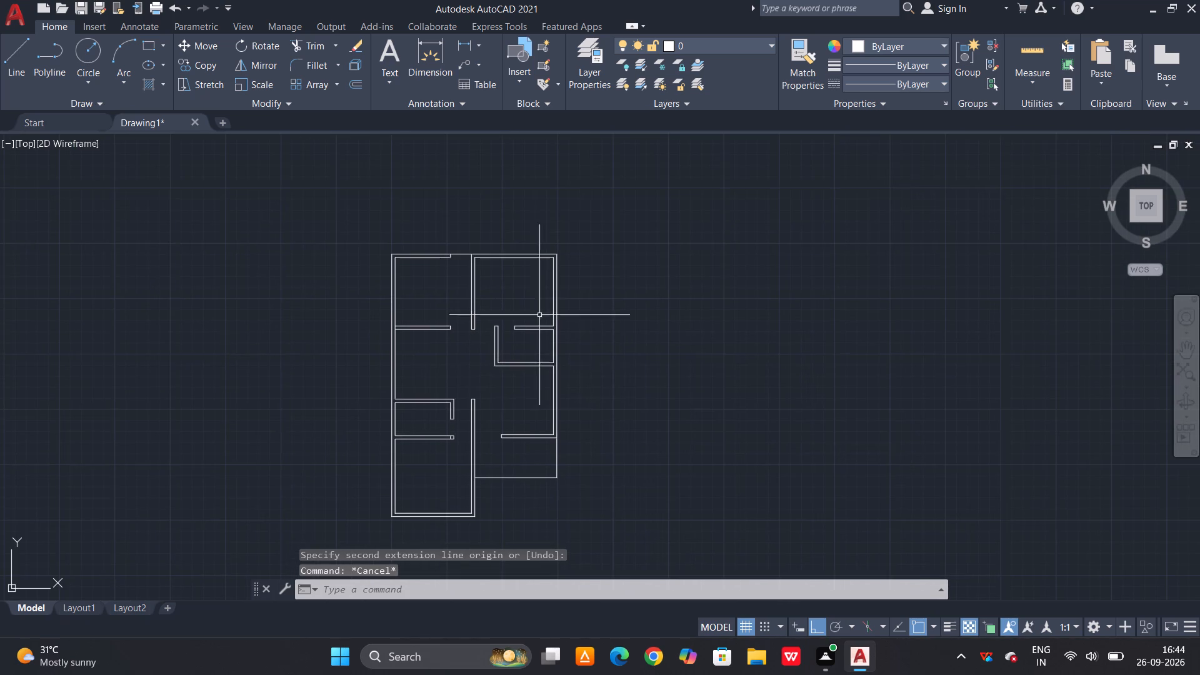
scroll(538, 295, up, 1)
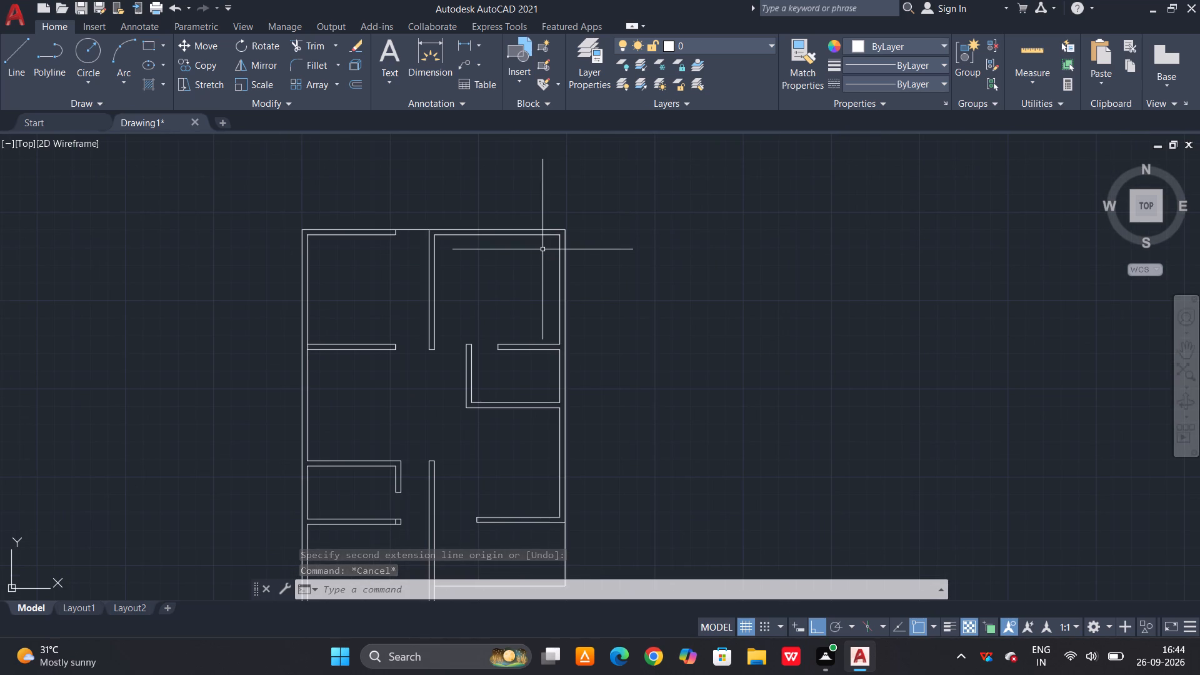
key(l)
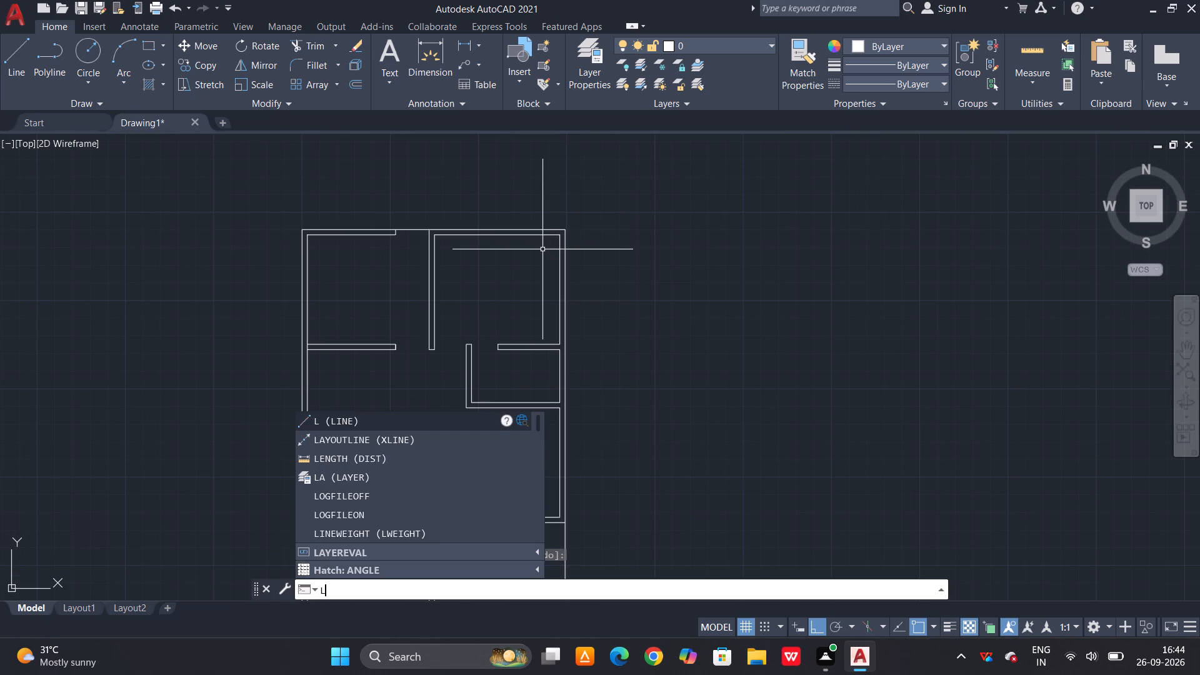
key(space)
scroll(514, 234, up, 3)
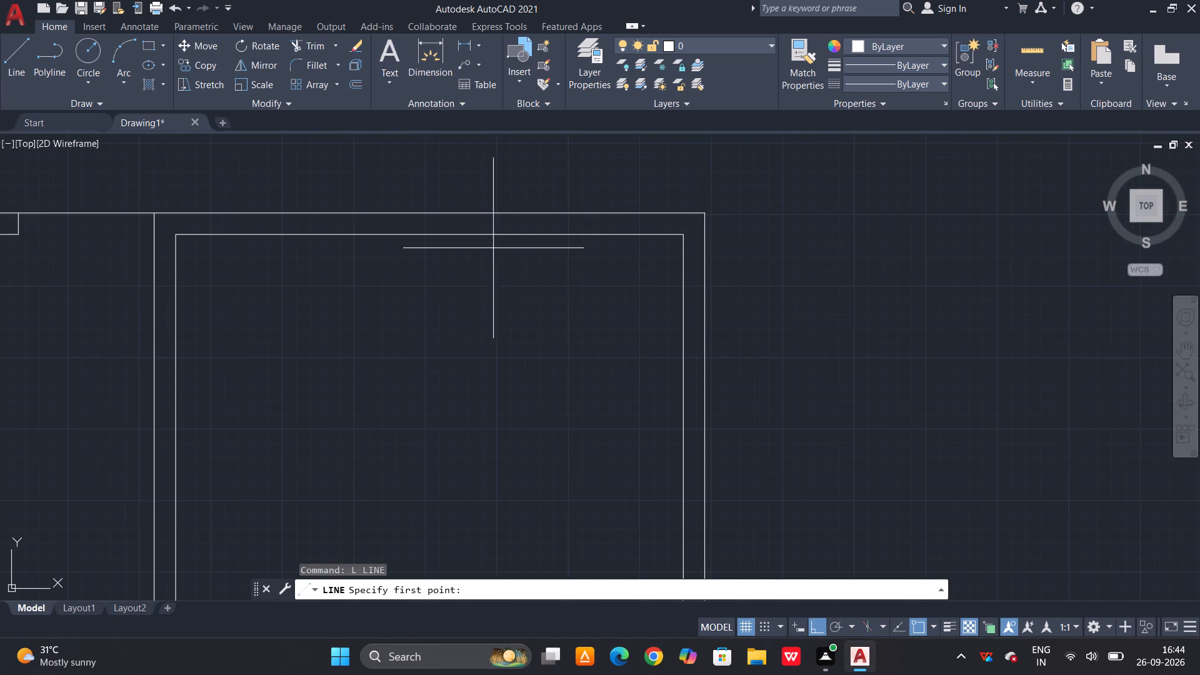
click(429, 234)
click(429, 214)
key(space)
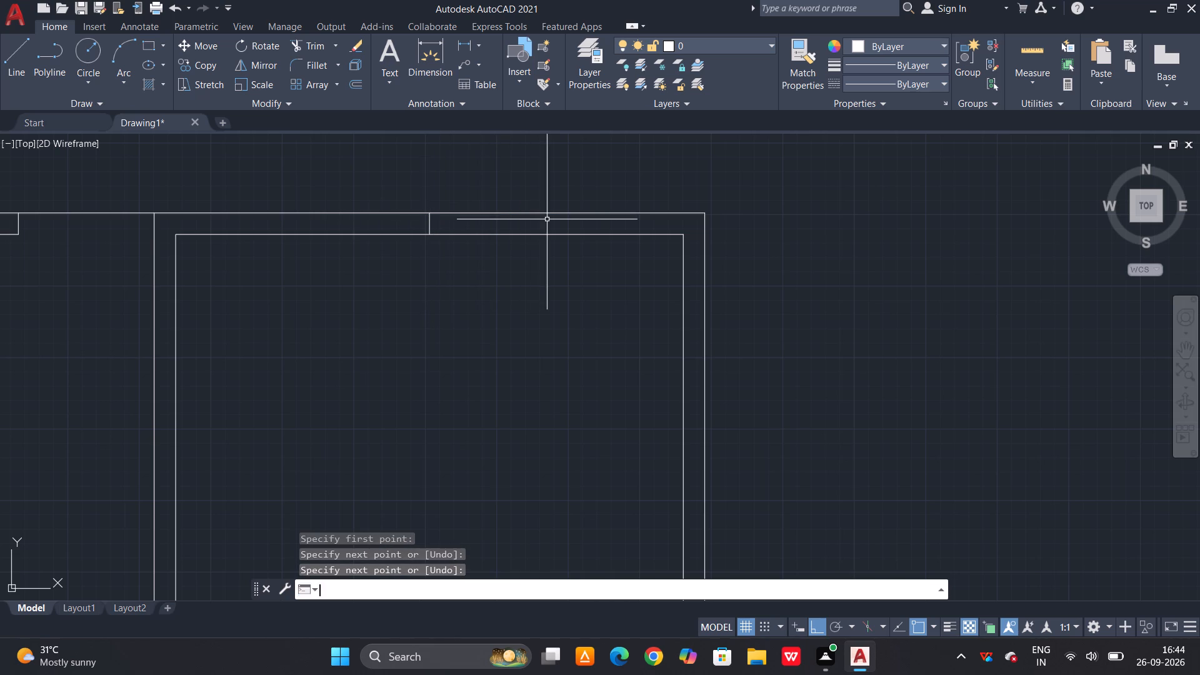
Draw a line across the right outer wall's thickness at the midpoint of the upper-right room's inner right line.
scroll(556, 219, down, 1)
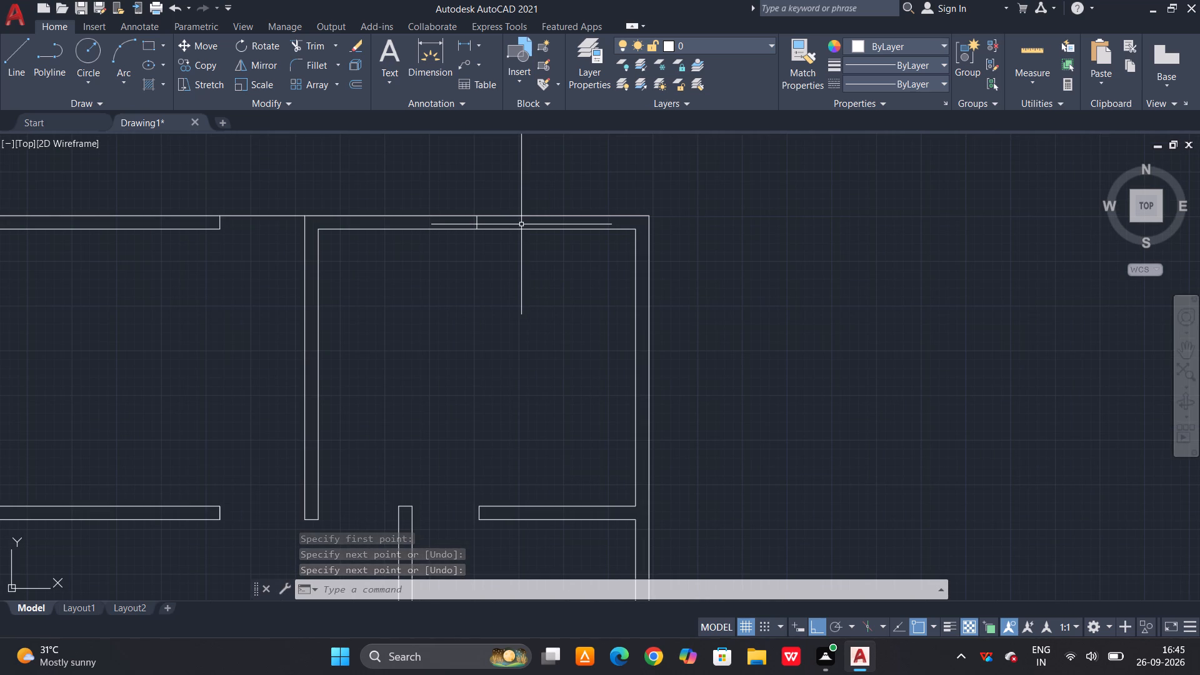
scroll(557, 212, down, 1)
scroll(591, 296, up, 2)
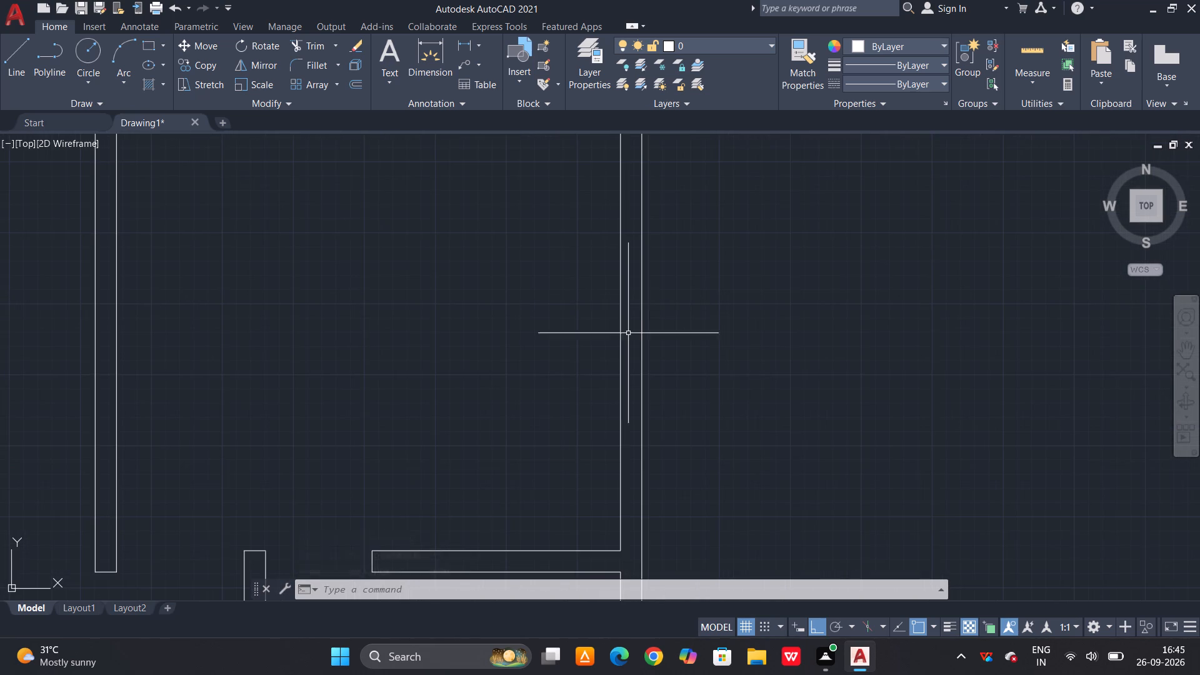
key(space)
click(621, 328)
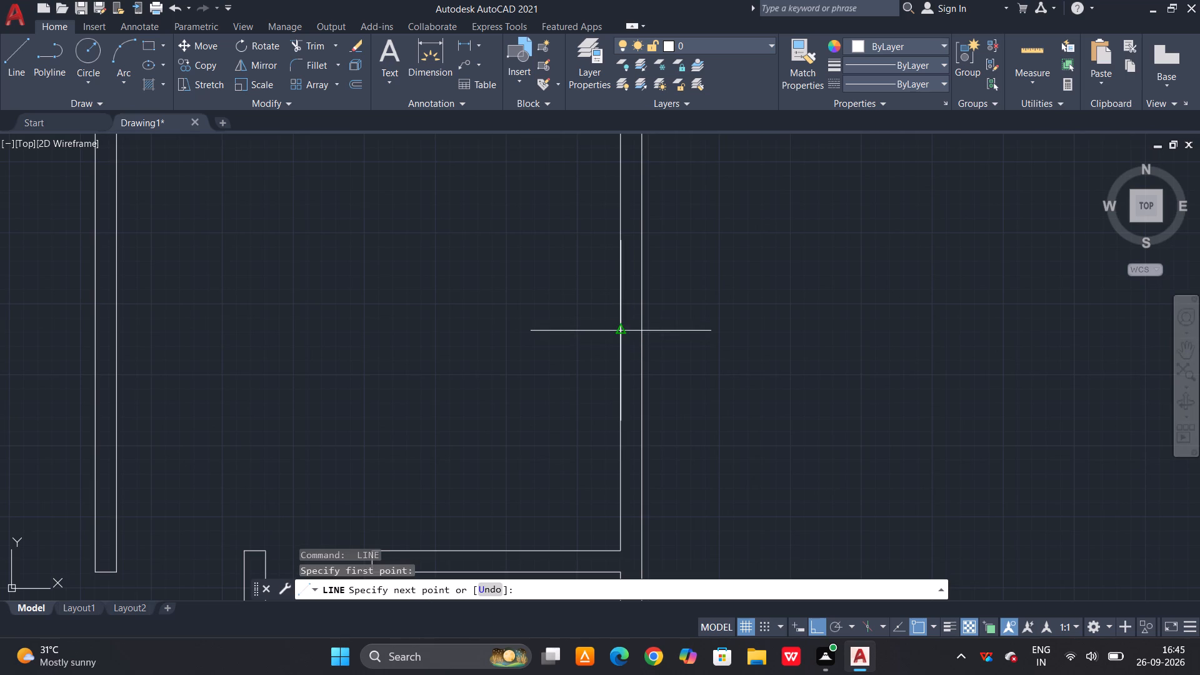
click(644, 331)
key(space)
Draw a line across the right outer wall's thickness at the midpoint of the right compartment's inner right line.
scroll(641, 245, down, 3)
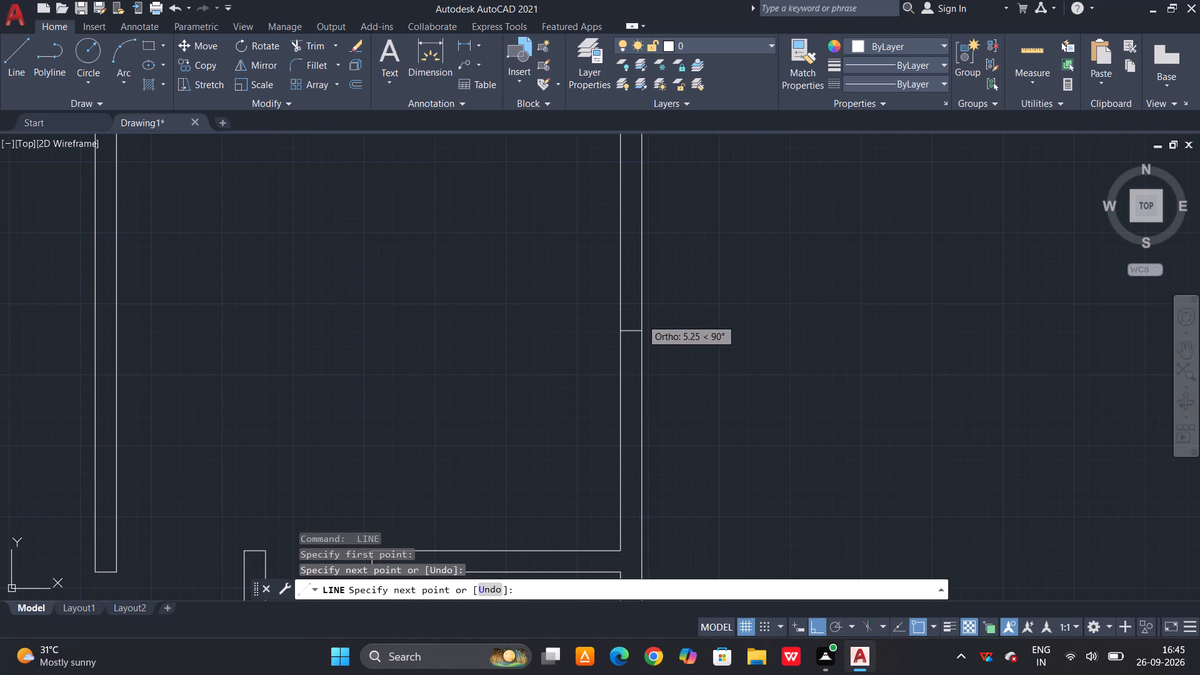
scroll(640, 317, down, 2)
scroll(645, 440, up, 2)
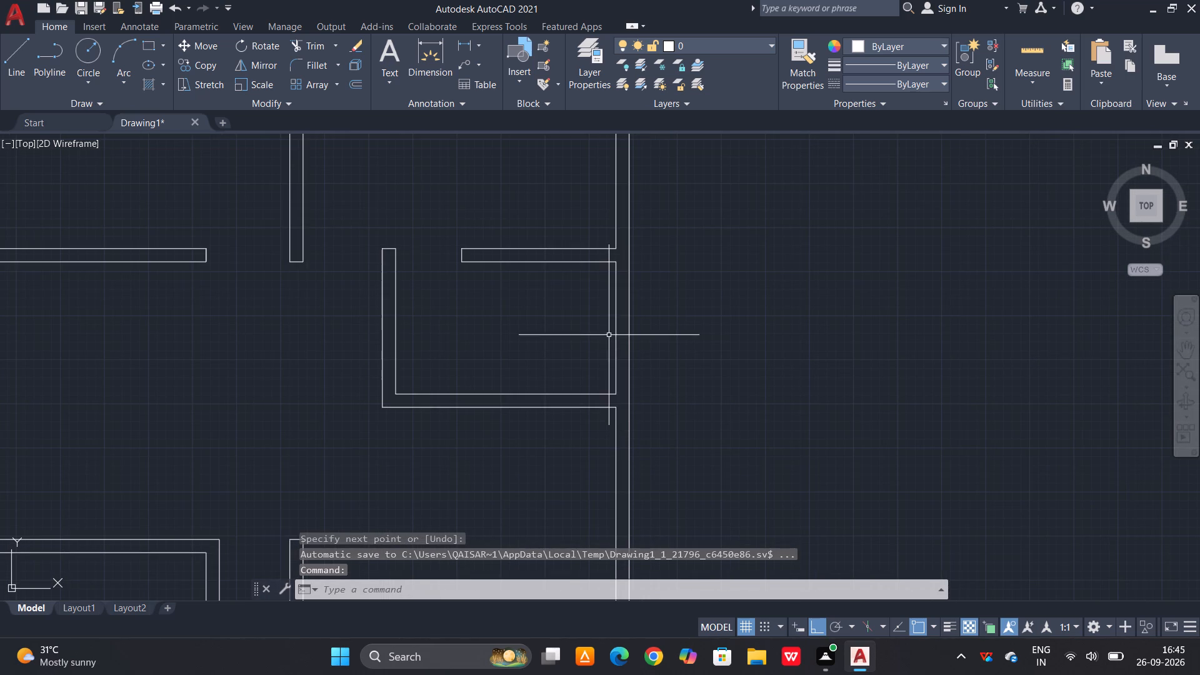
key(space)
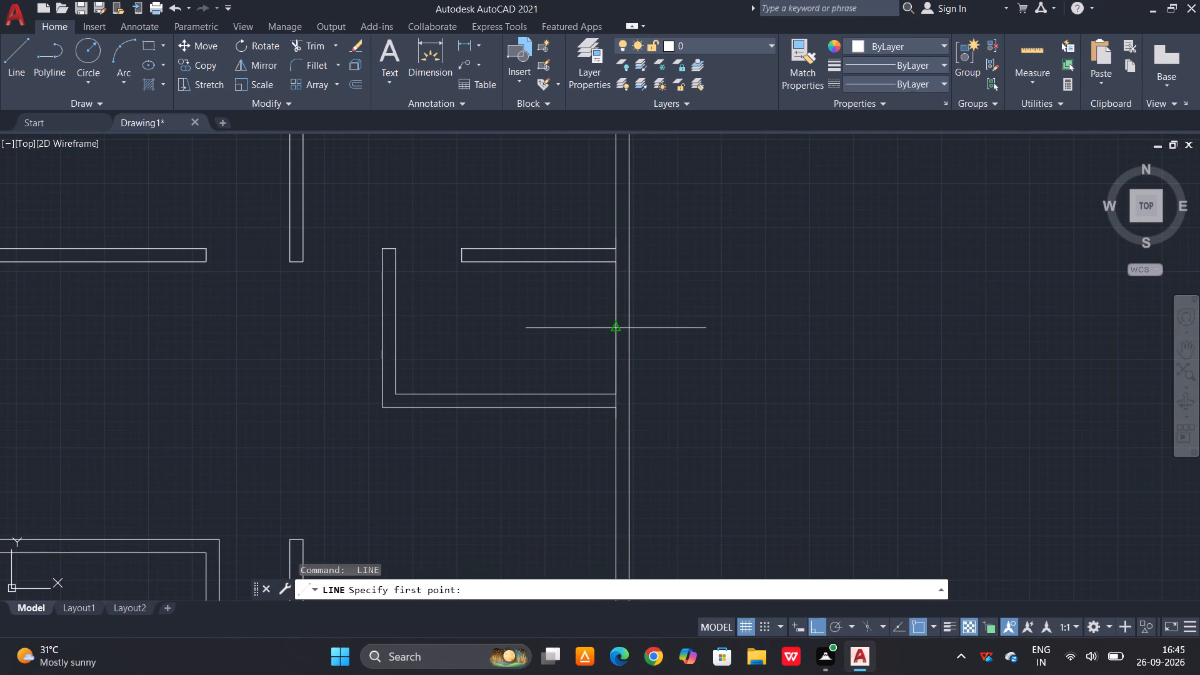
click(618, 332)
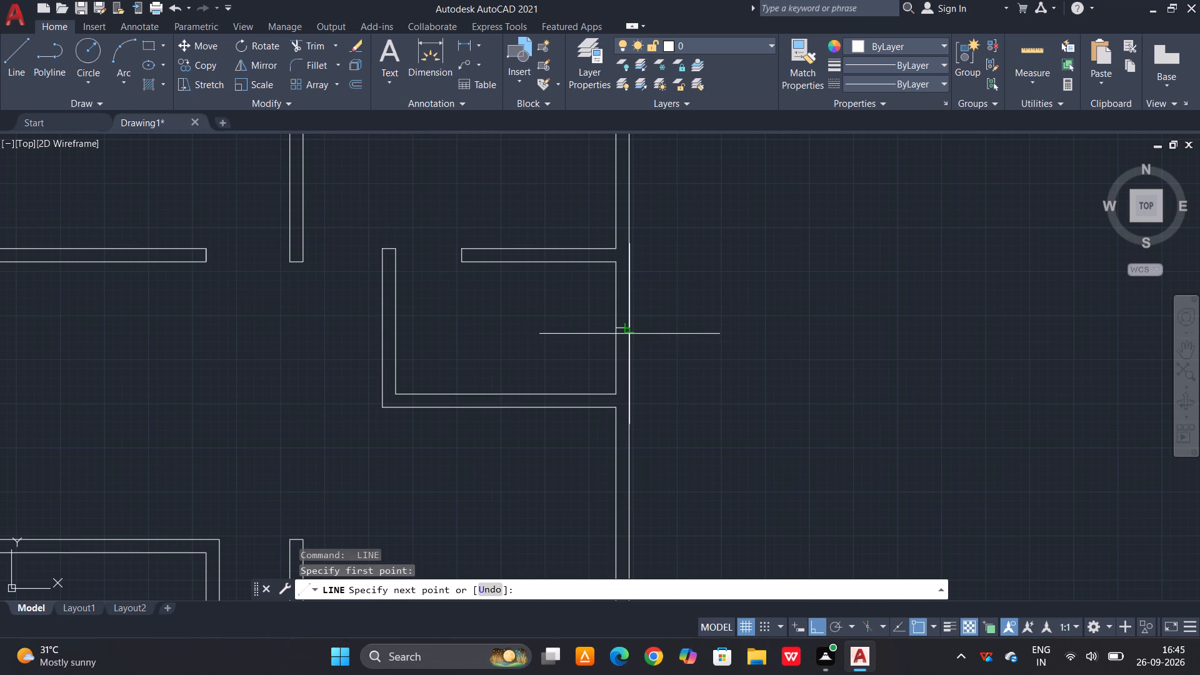
click(629, 330)
key(space)
Draw a line across the right outer wall's thickness at the midpoint of the lower-right room's inner right line.
scroll(629, 278, down, 1)
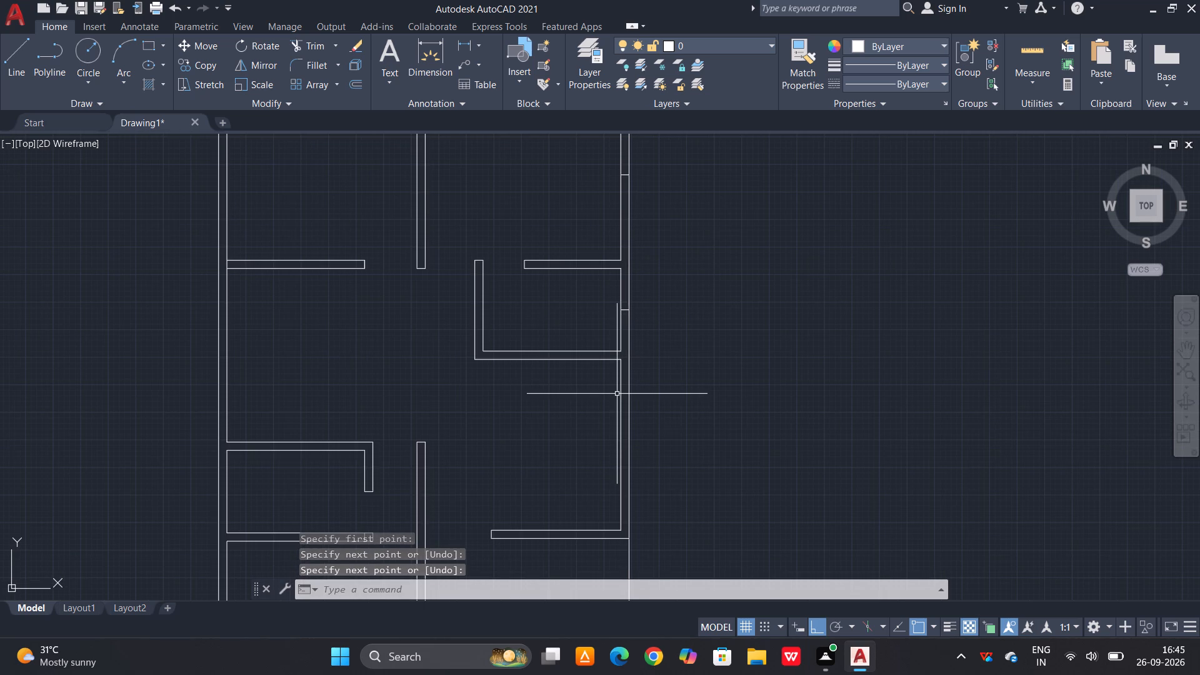
scroll(622, 445, up, 2)
scroll(617, 423, down, 2)
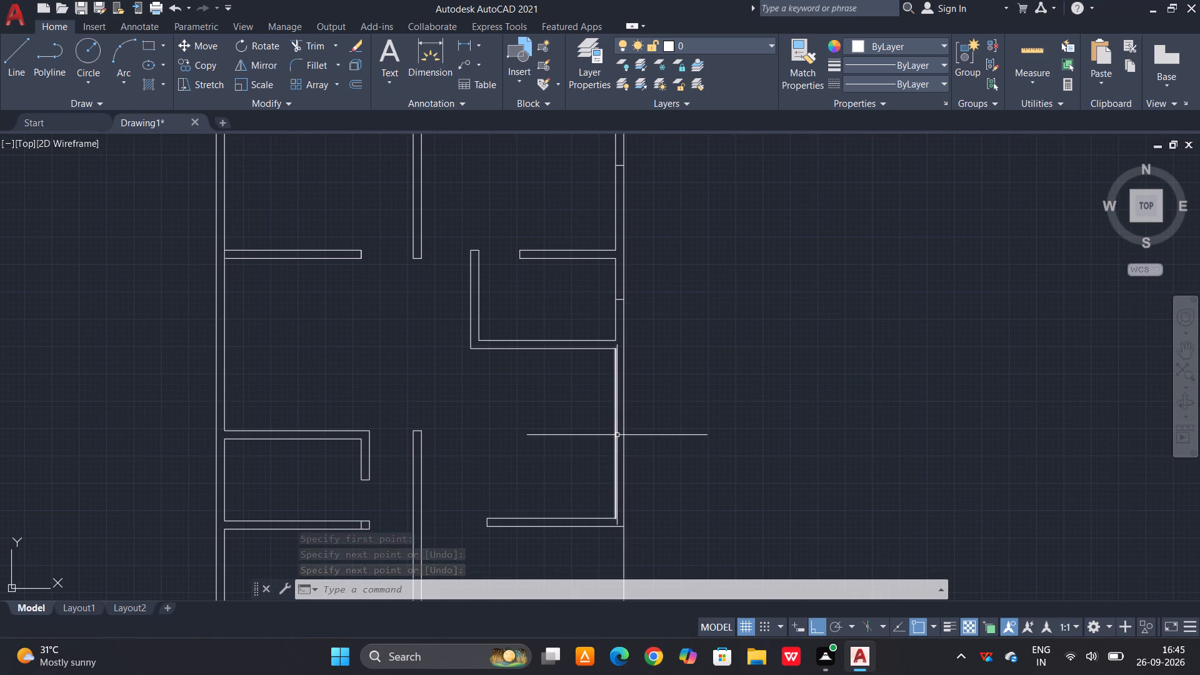
key(space)
click(617, 438)
scroll(626, 440, up, 2)
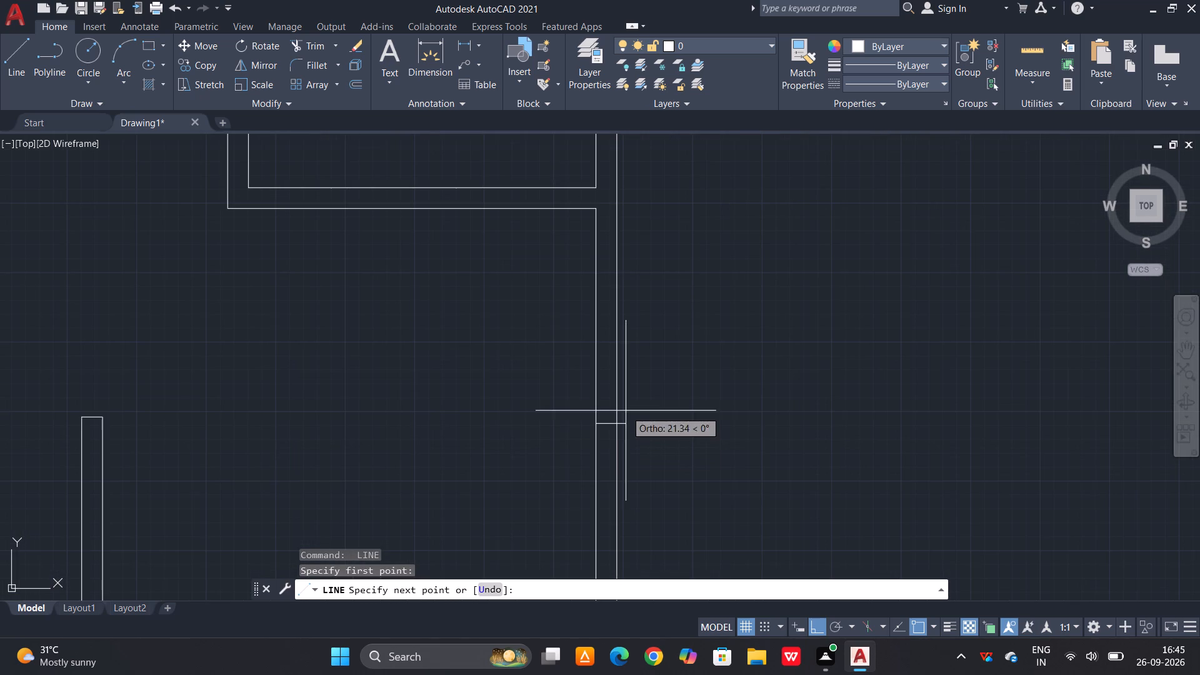
click(617, 421)
key(space)
Draw a line across the lower-right room's bottom wall thickness at the midpoint of the wall's upper line.
scroll(654, 254, down, 1)
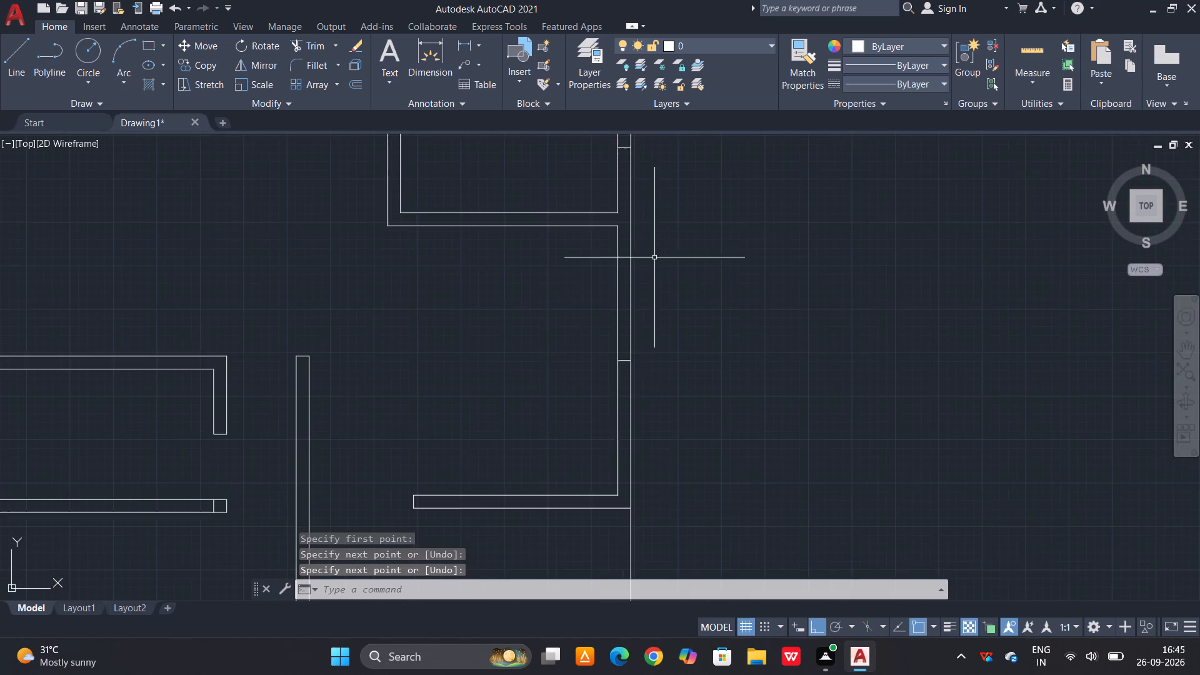
scroll(626, 338, down, 2)
scroll(584, 419, up, 4)
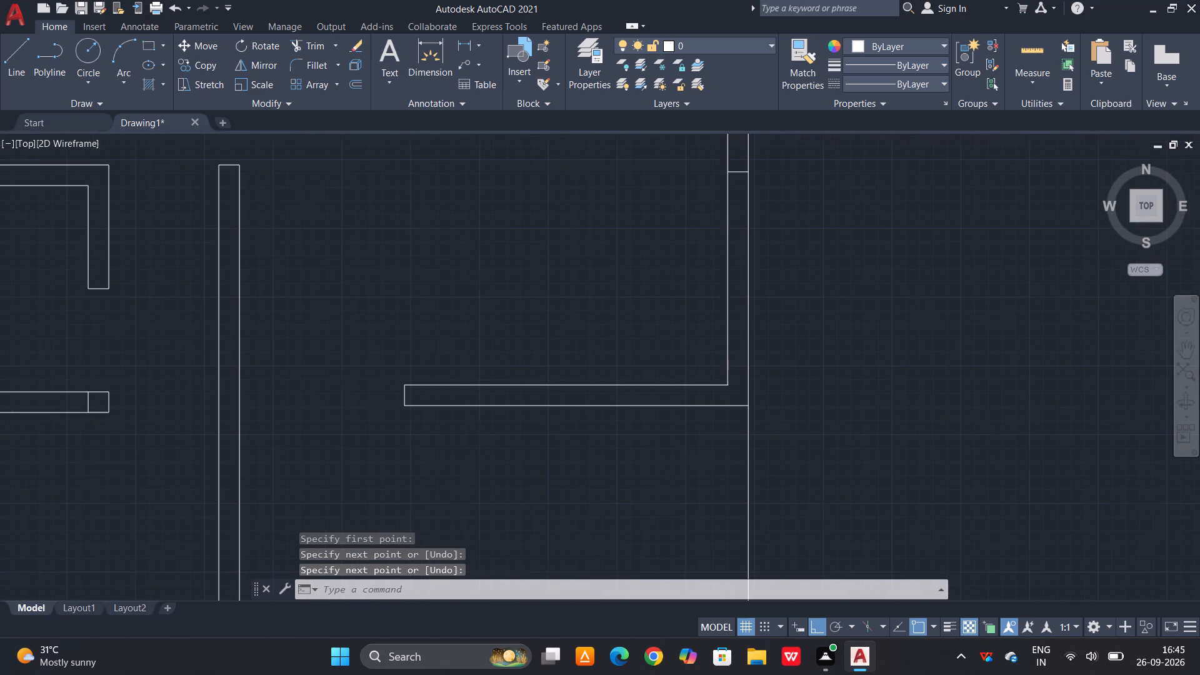
key(space)
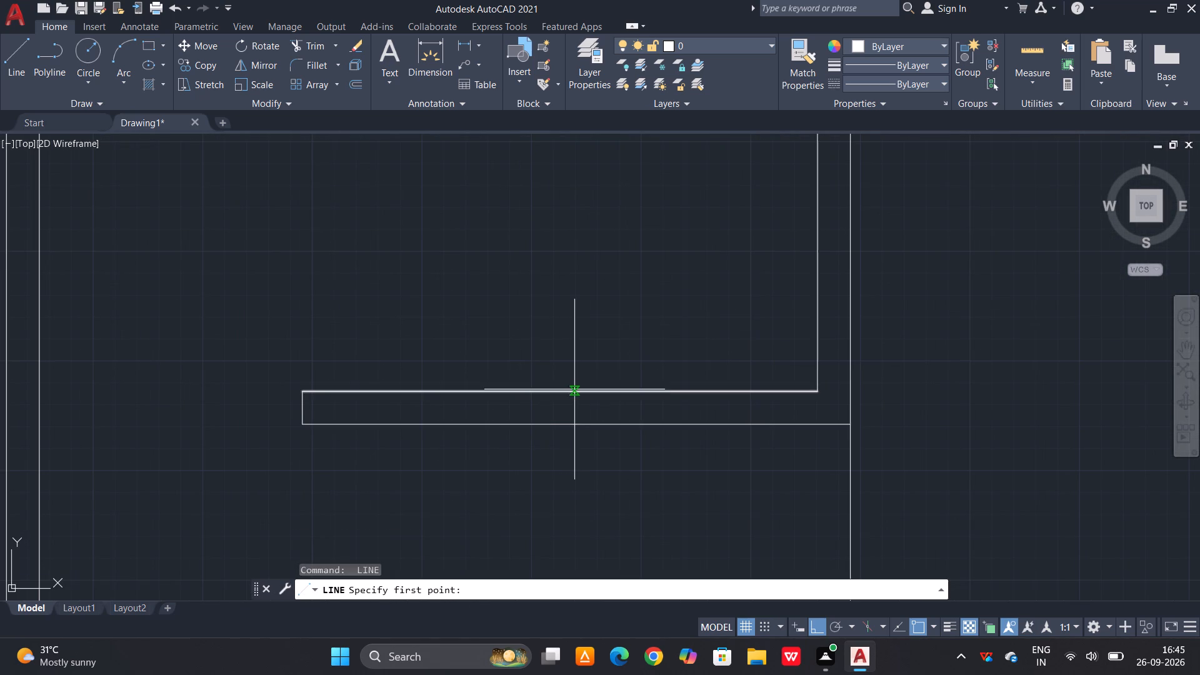
click(558, 392)
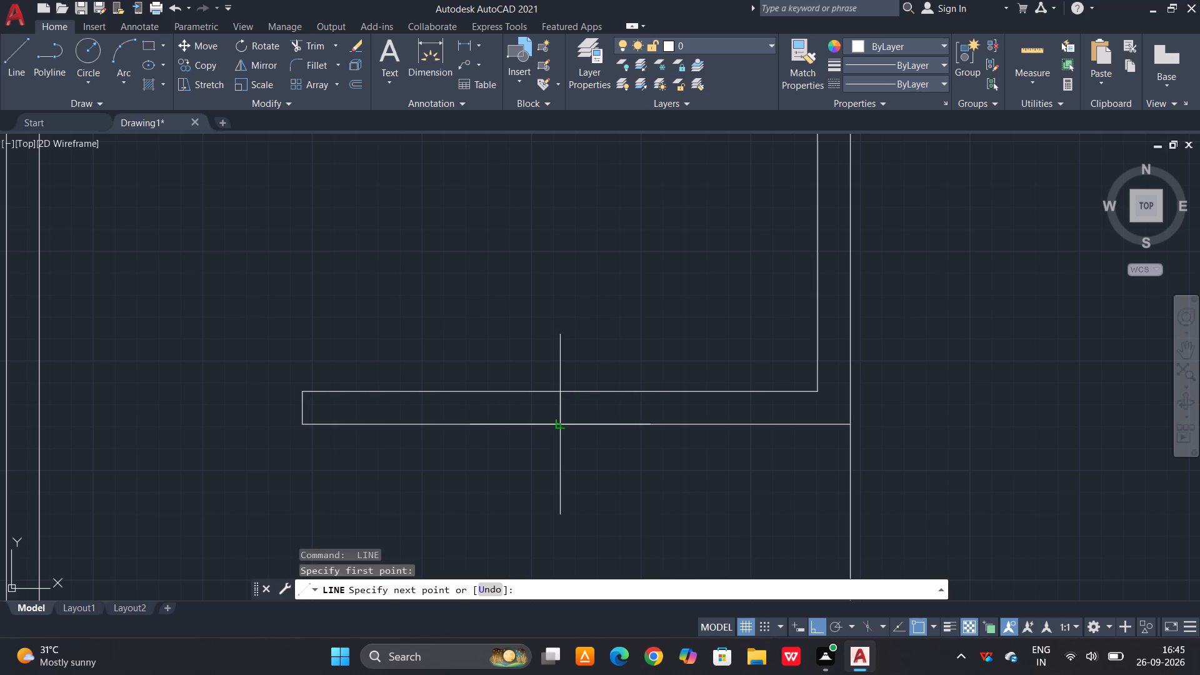
click(564, 422)
key(space)
Draw a line across the bottom outer wall's thickness at the midpoint of the bottom-left room's inner bottom line.
scroll(720, 349, down, 1)
scroll(606, 332, down, 1)
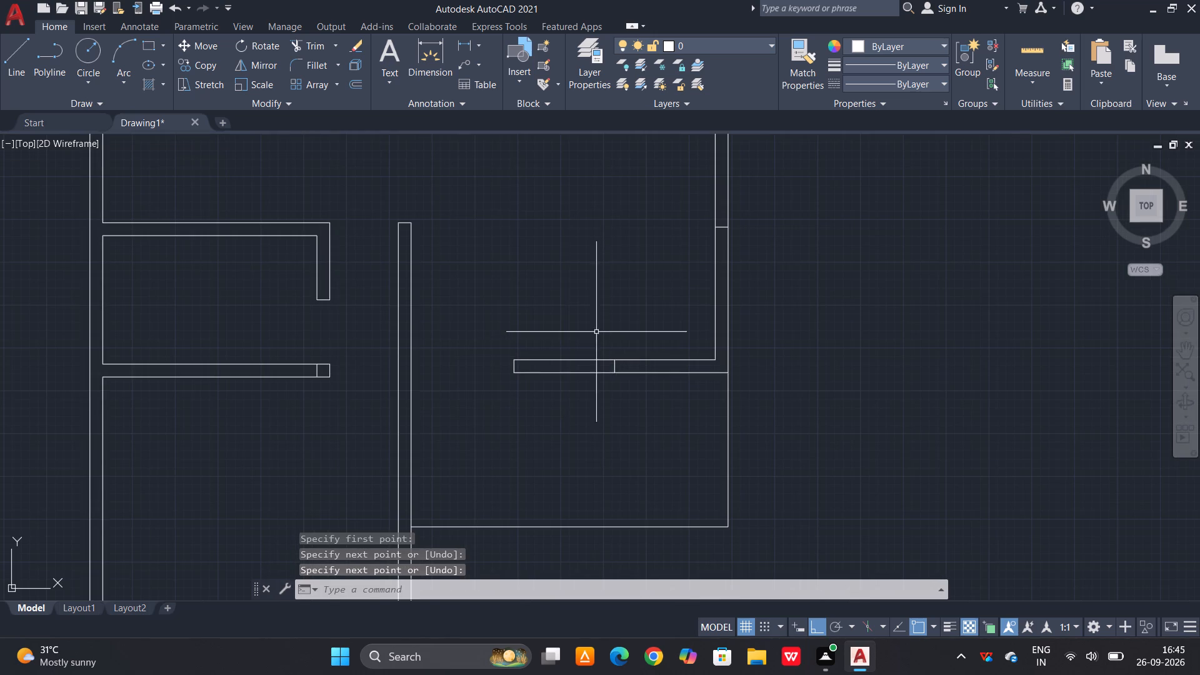
scroll(709, 274, down, 1)
middle_drag(429, 472, 461, 394)
scroll(513, 440, up, 1)
key(space)
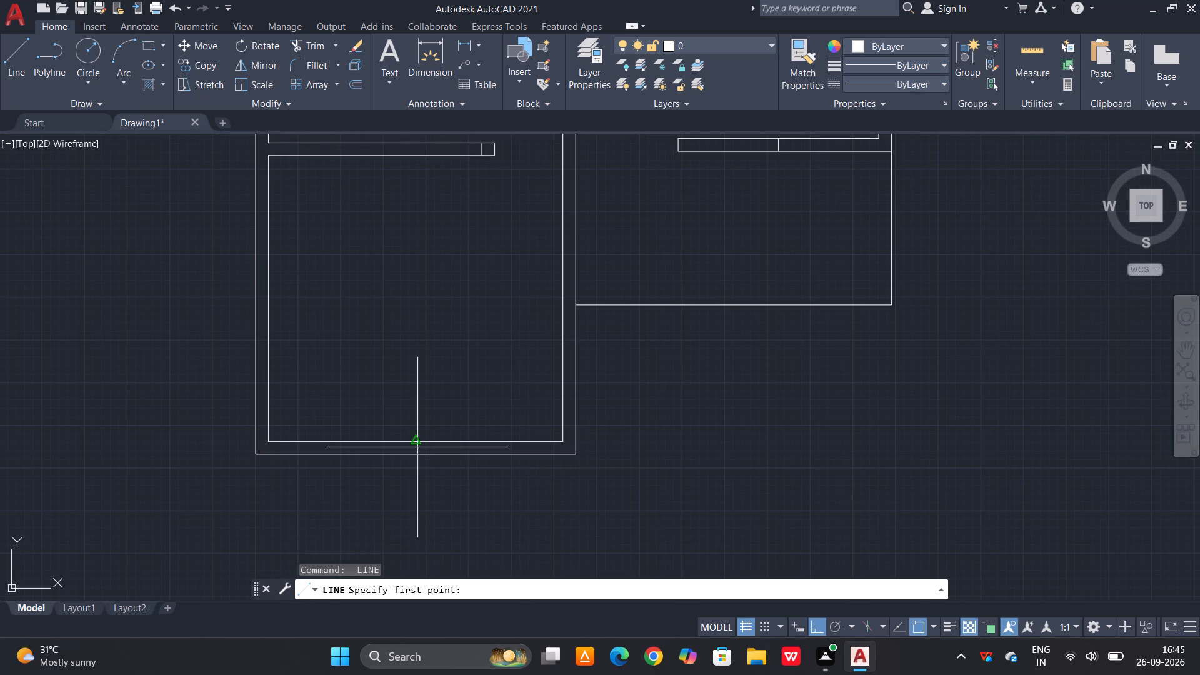
click(418, 441)
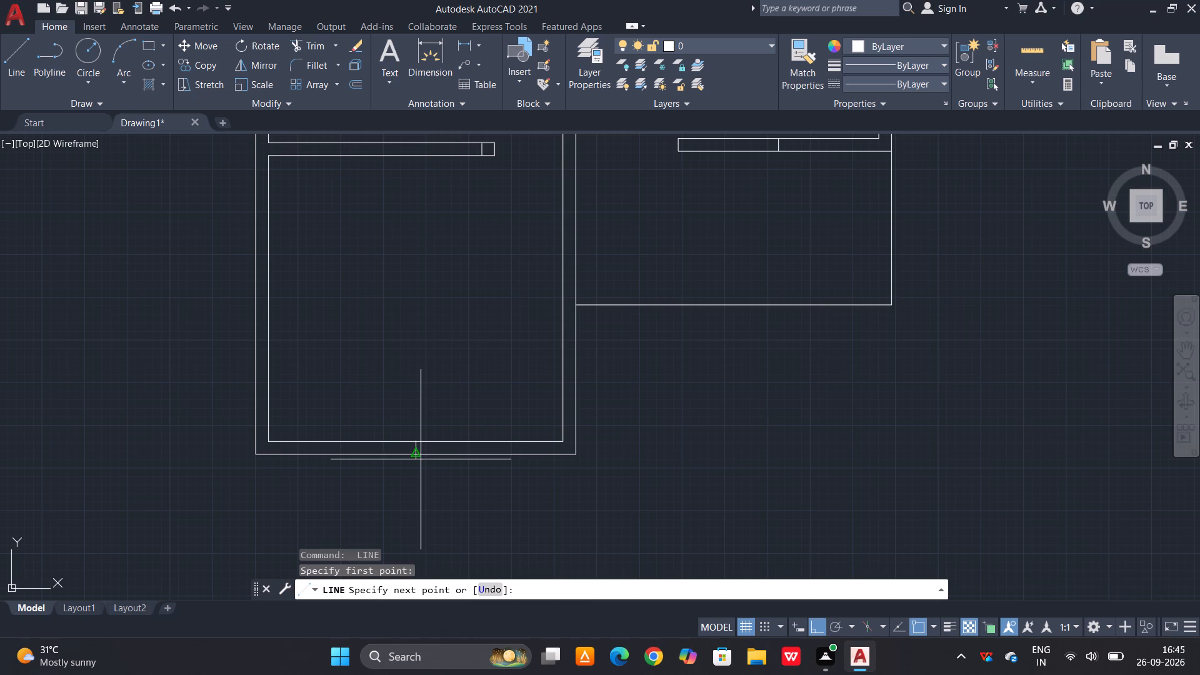
click(418, 456)
key(space)
Draw a line across the left outer wall's thickness at the midpoint of the left compartment's inner left line.
scroll(697, 465, down, 2)
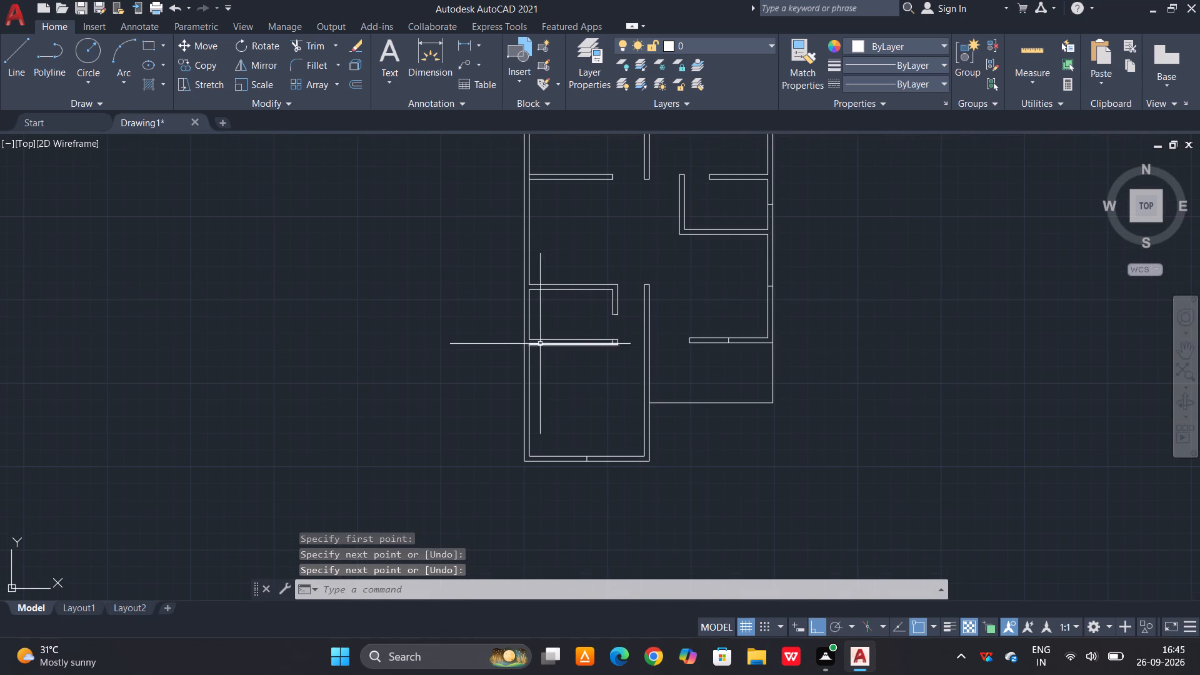
scroll(536, 311, up, 2)
key(space)
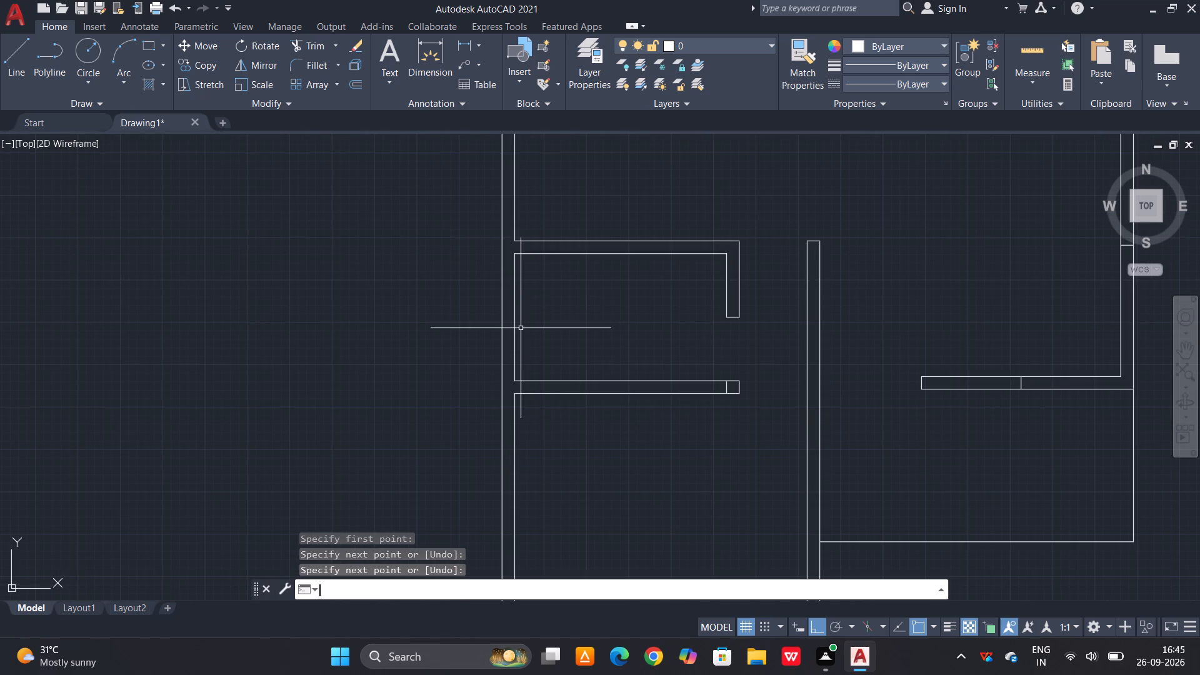
click(516, 321)
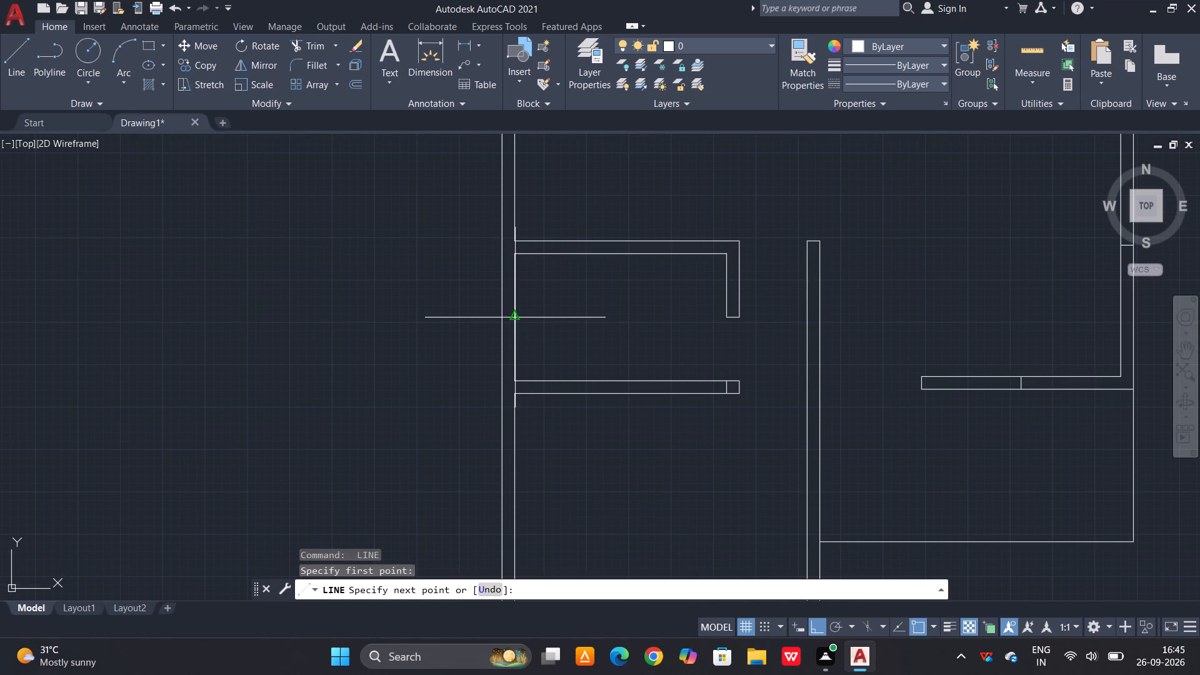
scroll(504, 321, up, 3)
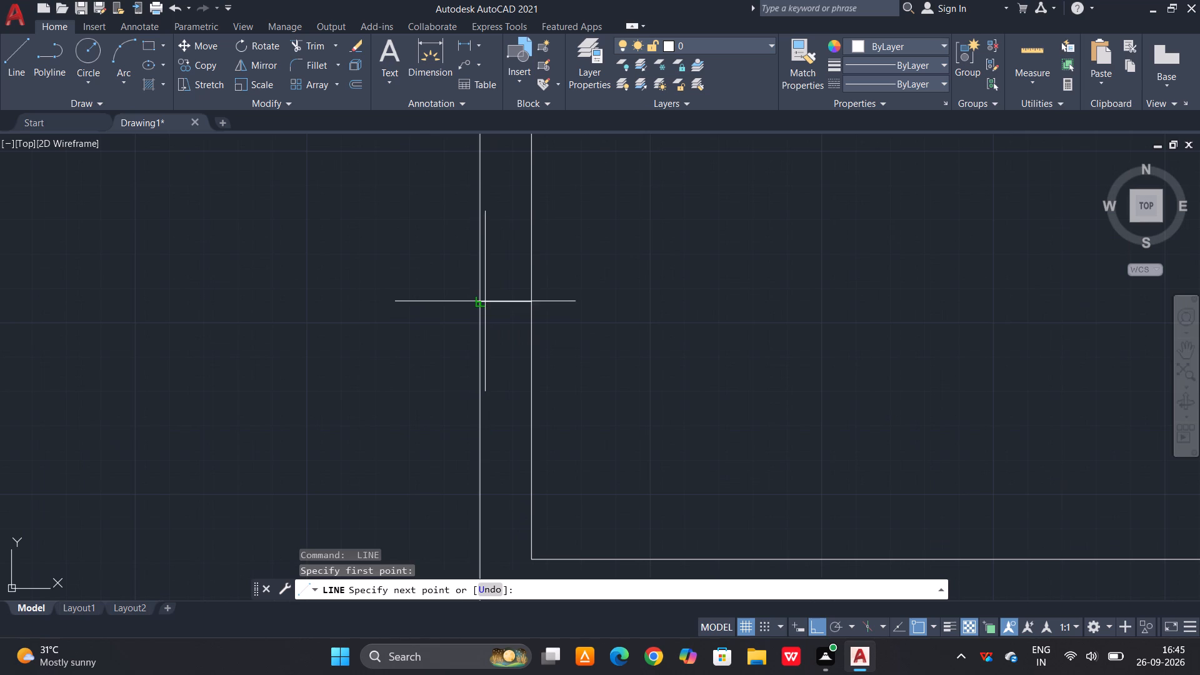
click(484, 301)
scroll(533, 387, down, 2)
key(space)
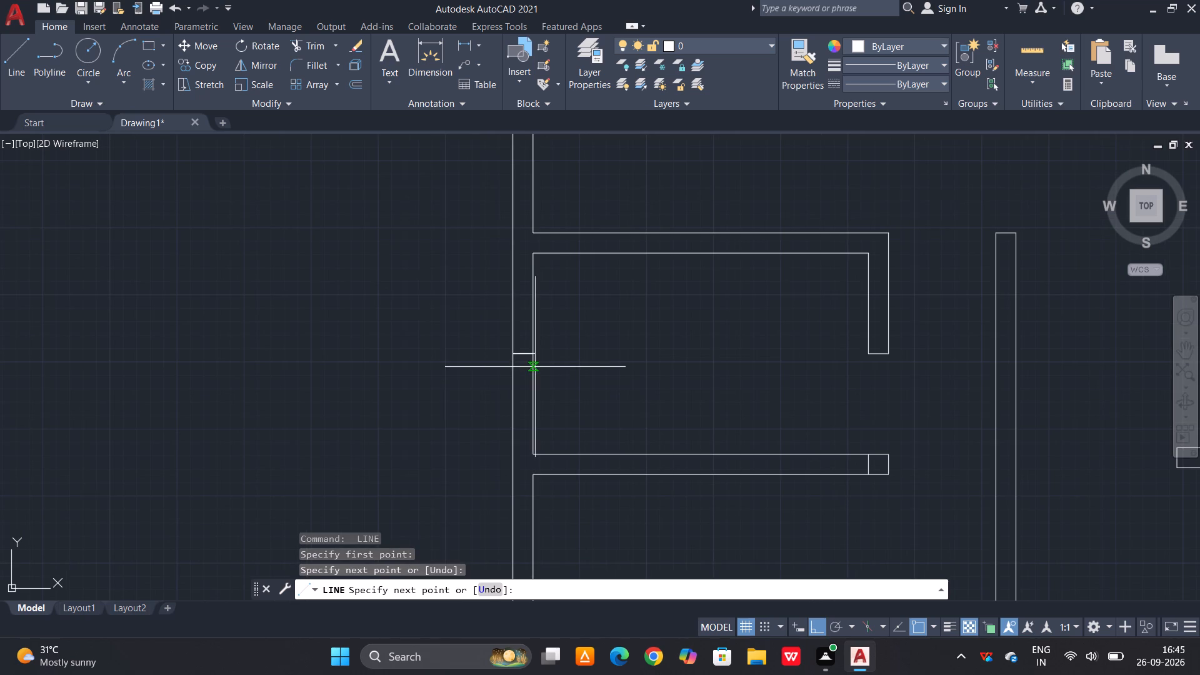
Trim the left outer wall's inner line where the upper-left room's bottom partition meets it, opening the wall junction.
middle_drag(585, 302, 572, 466)
scroll(571, 381, down, 2)
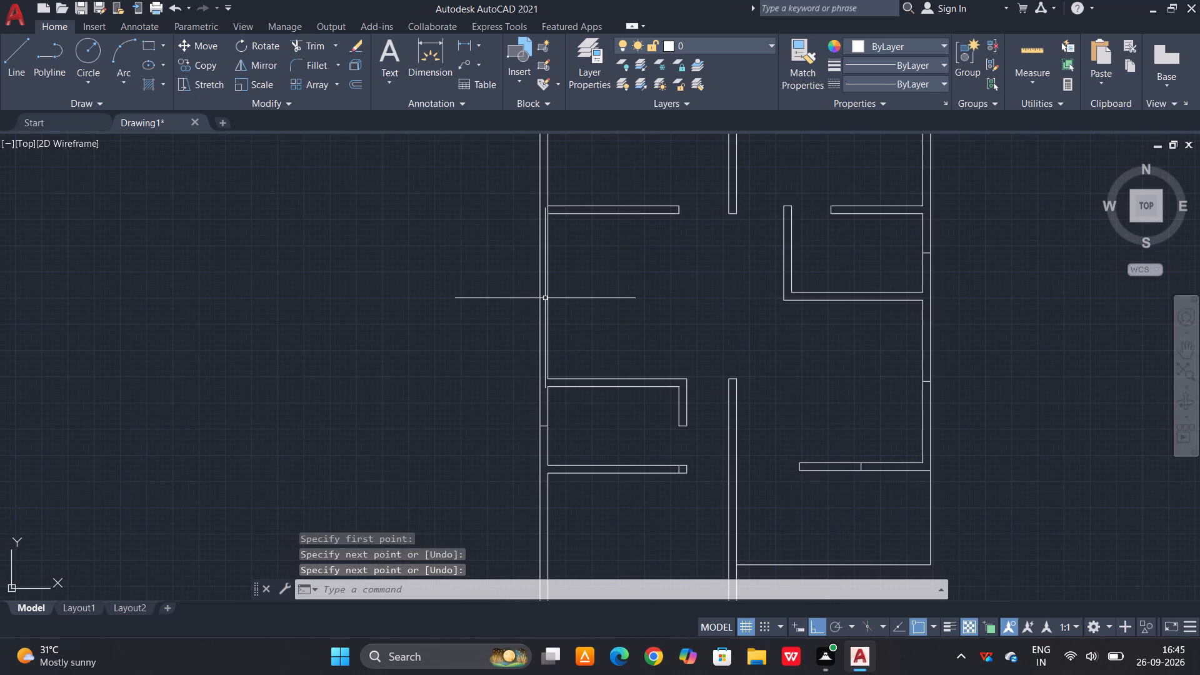
middle_drag(557, 266, 552, 349)
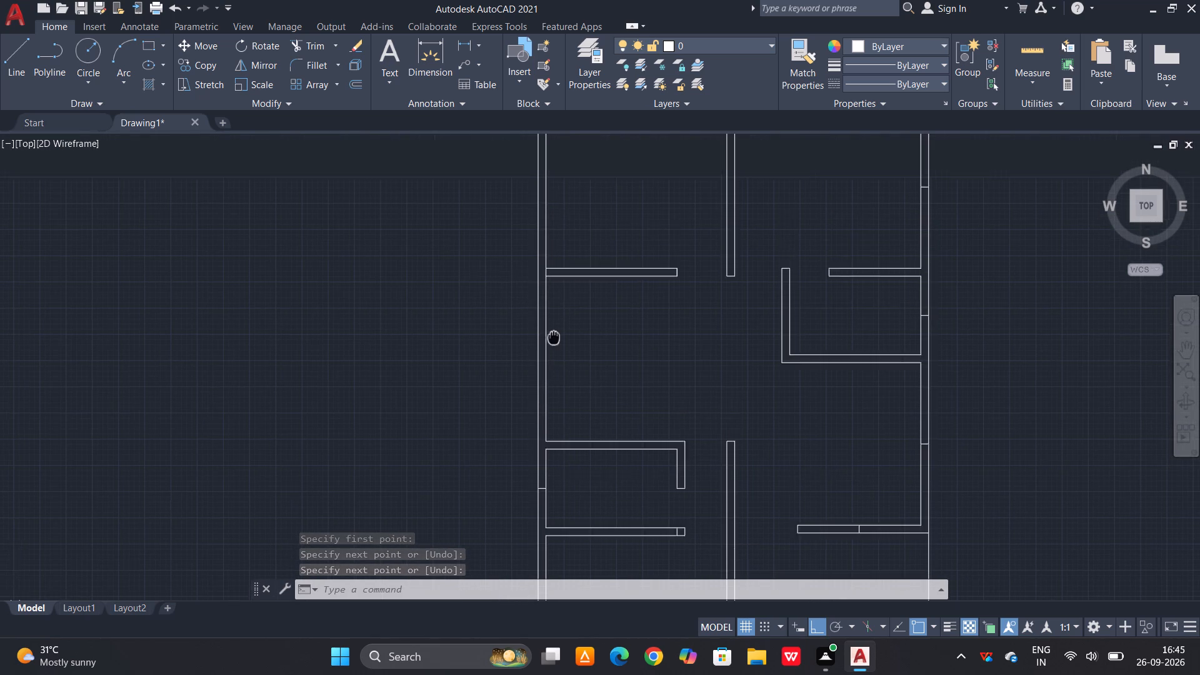
middle_drag(552, 349, 551, 361)
middle_drag(551, 316, 551, 373)
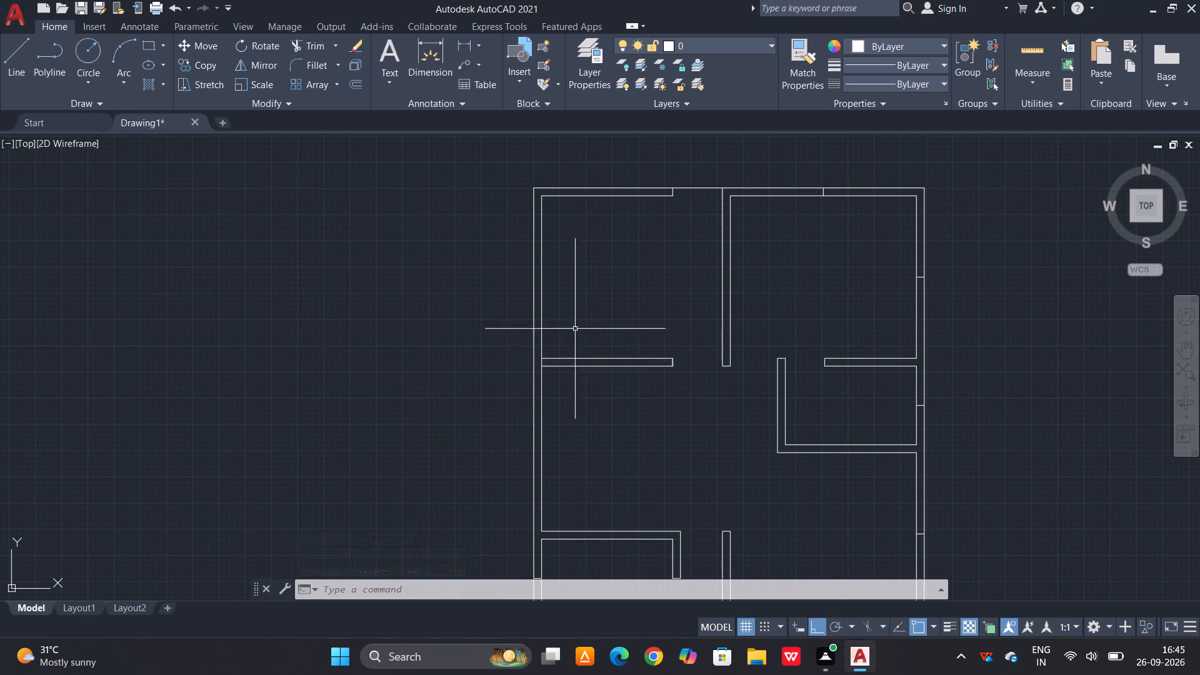
key(Escape)
text(tr)
key(space)
key(space)
scroll(532, 376, up, 3)
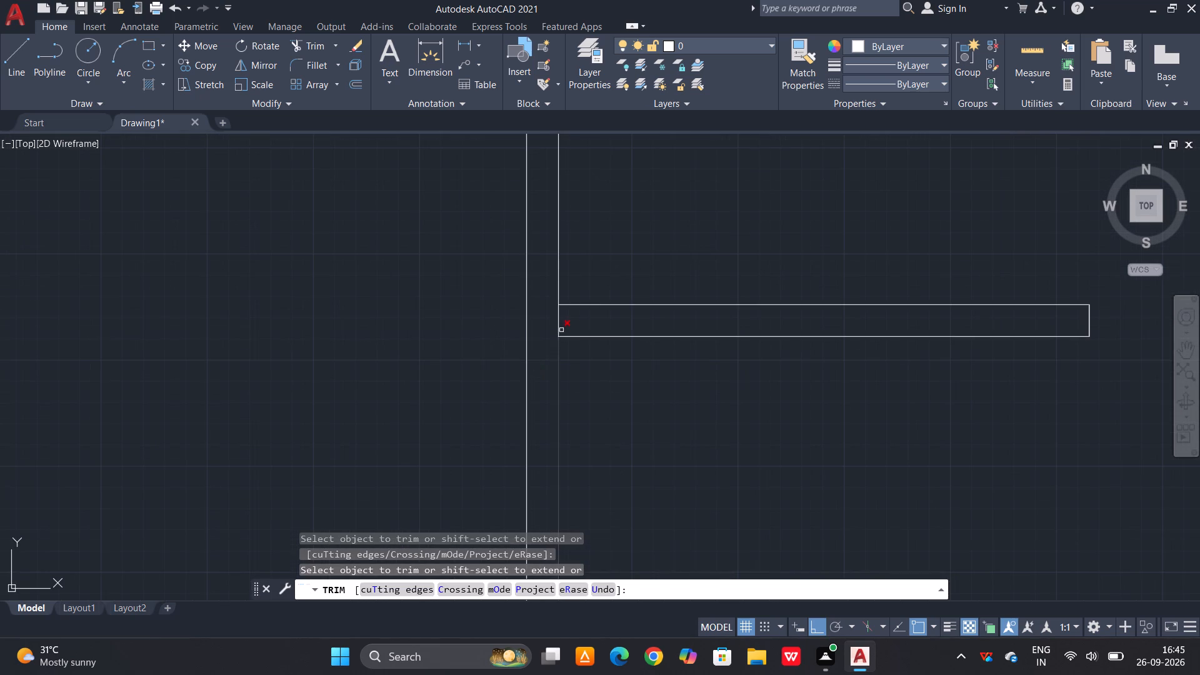
drag(561, 329, 554, 327)
click(536, 330)
scroll(572, 431, down, 2)
scroll(587, 338, down, 1)
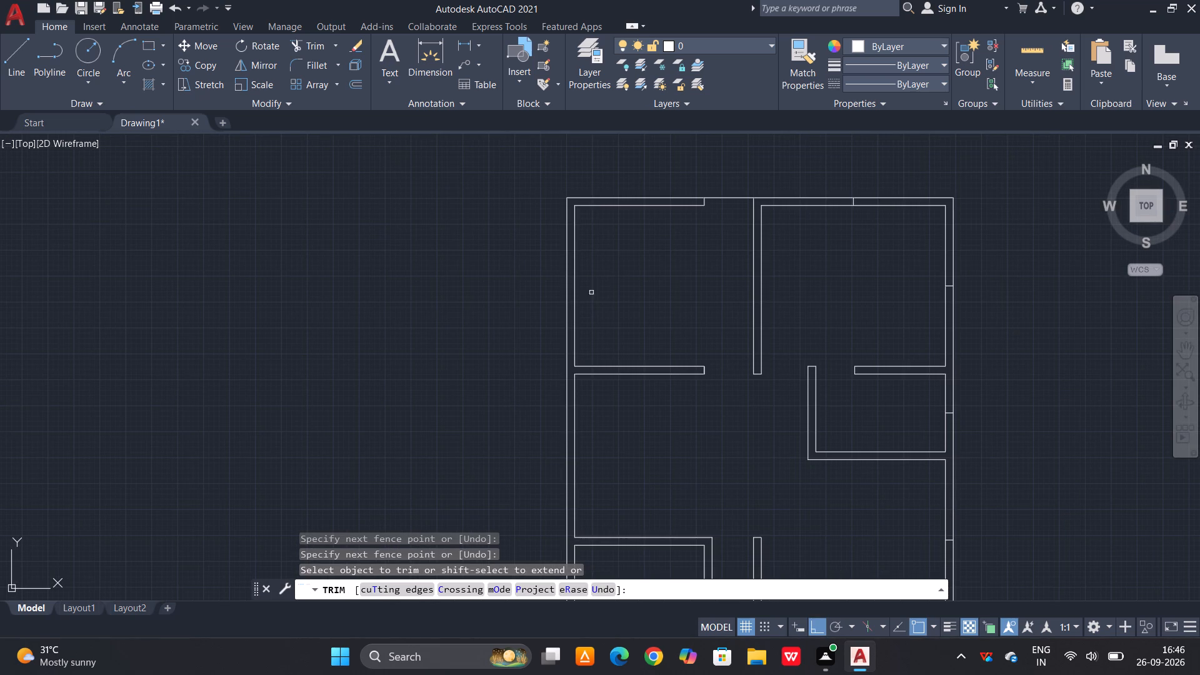
key(Escape)
Draw a line across the left outer wall's thickness at the midpoint of the upper-left room's inner left line.
key(l)
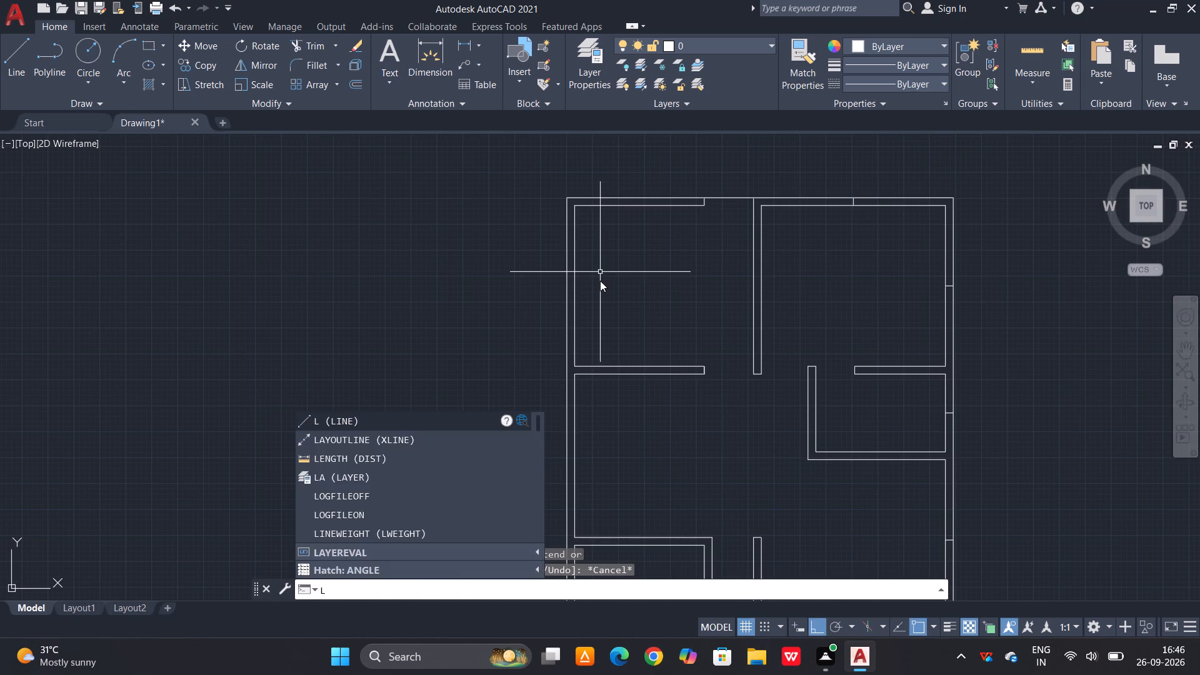
key(space)
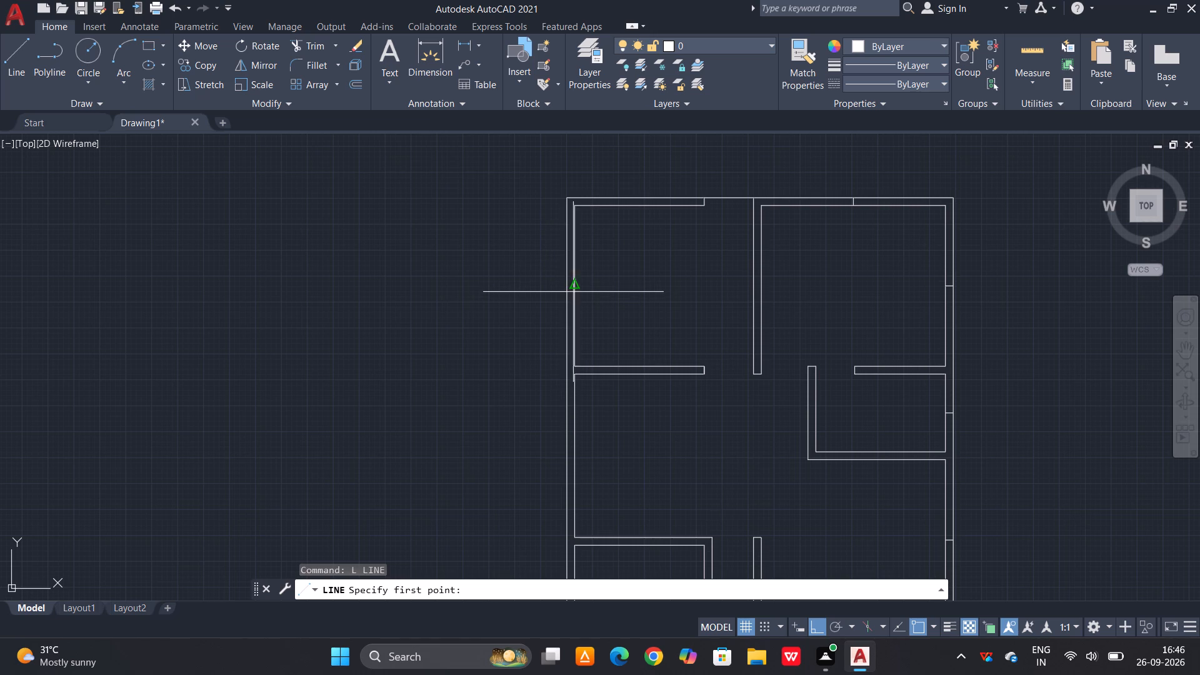
click(575, 289)
scroll(564, 294, up, 3)
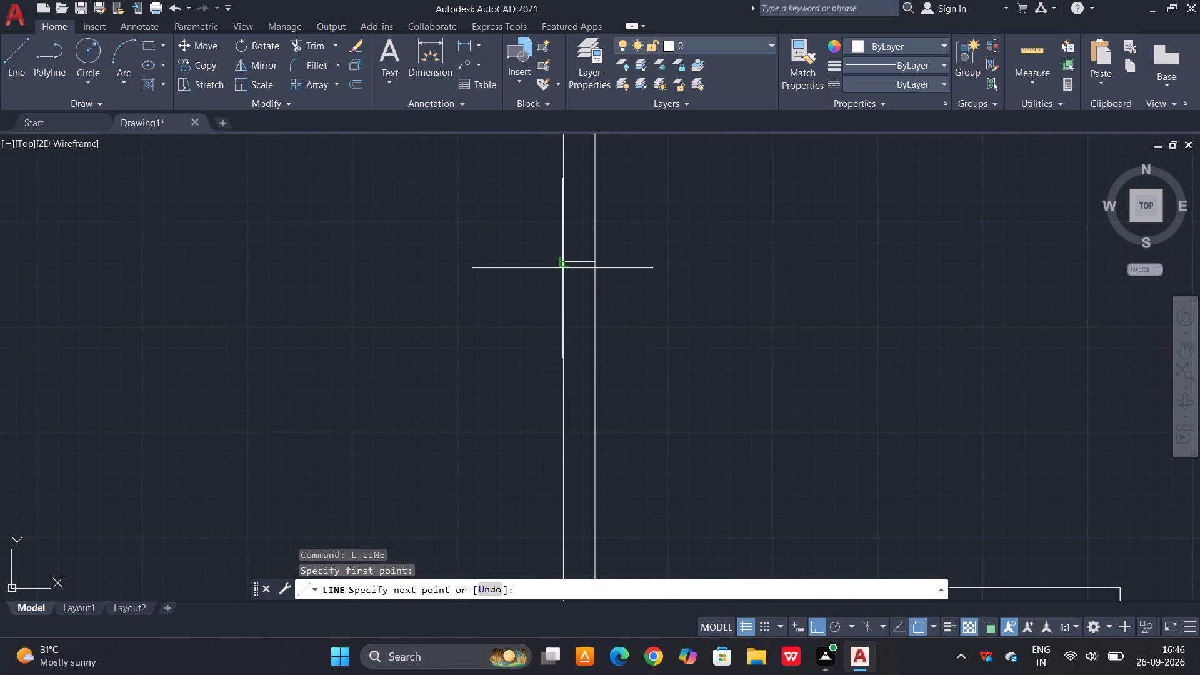
click(562, 262)
key(space)
Draw a line across the left outer wall's thickness at the midpoint of the middle-left room's inner left line.
scroll(582, 217, down, 3)
scroll(602, 407, up, 1)
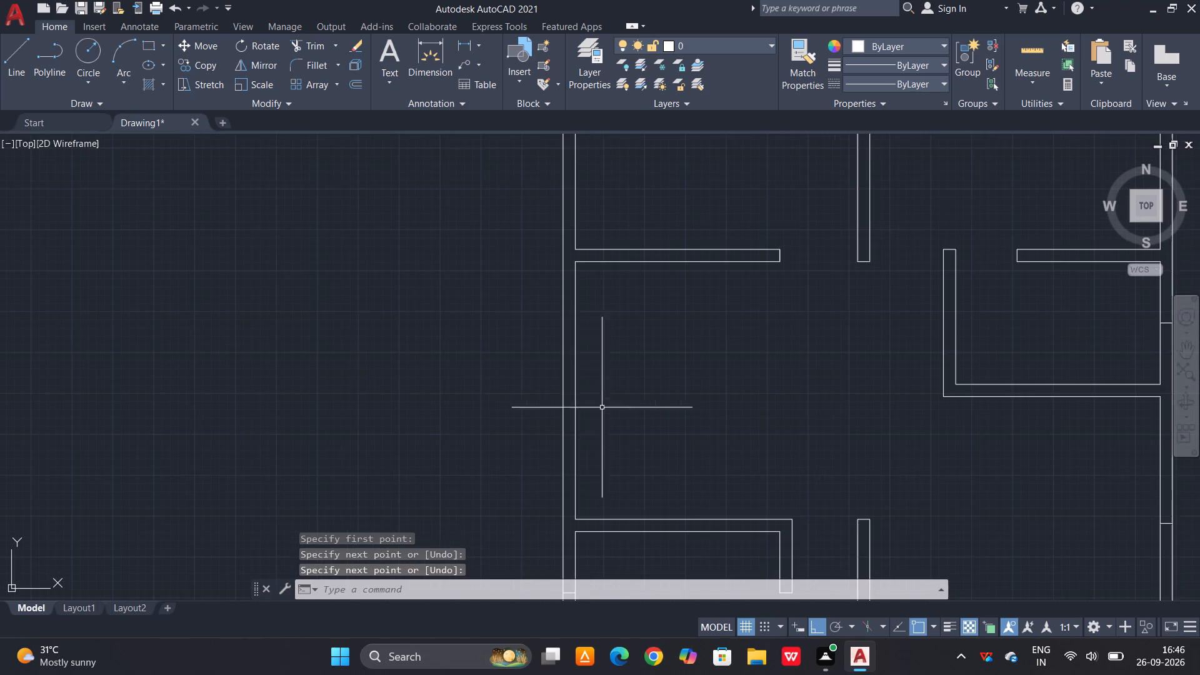
key(space)
click(572, 394)
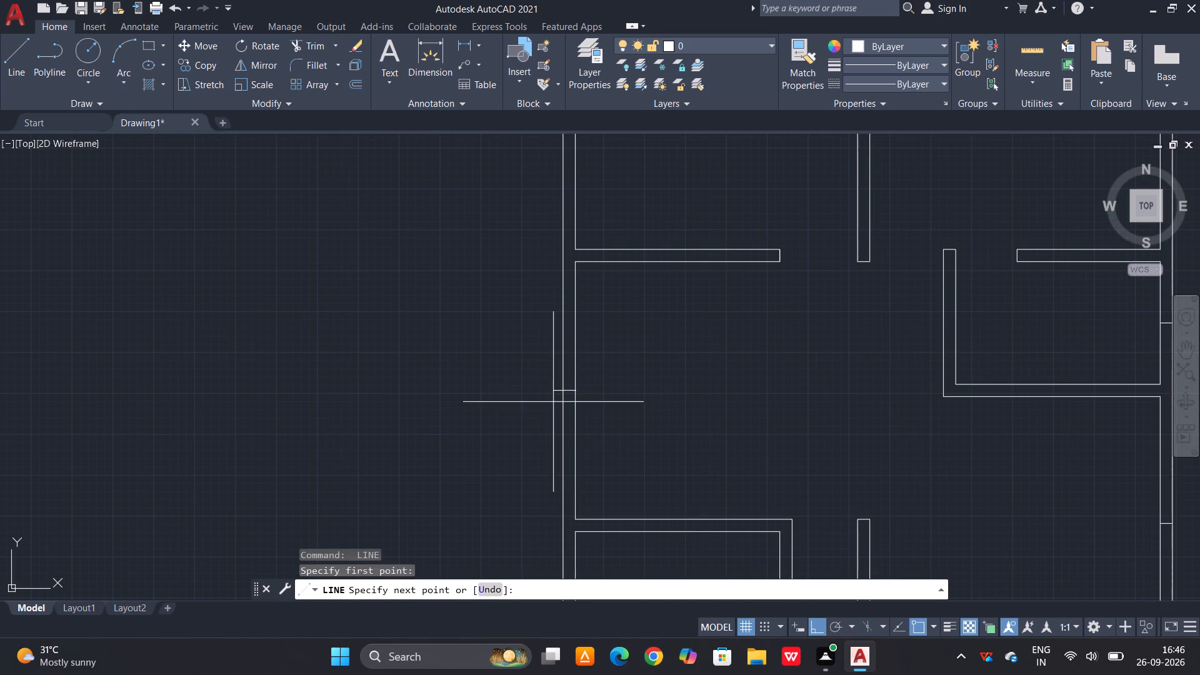
click(562, 386)
key(space)
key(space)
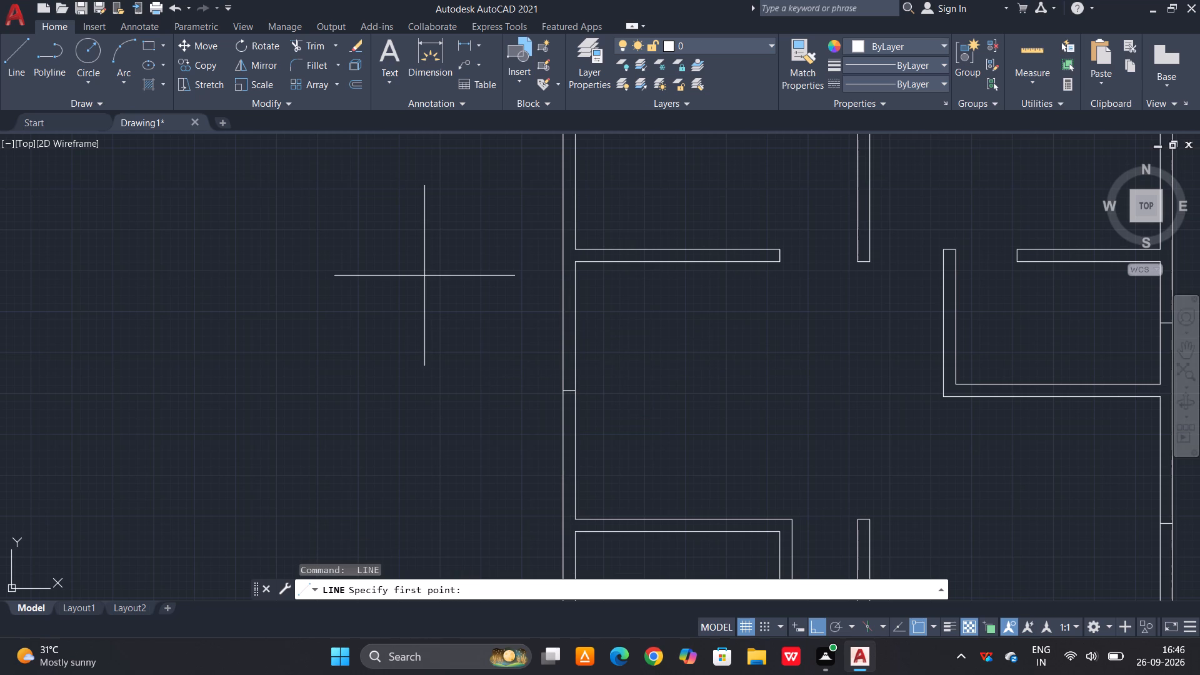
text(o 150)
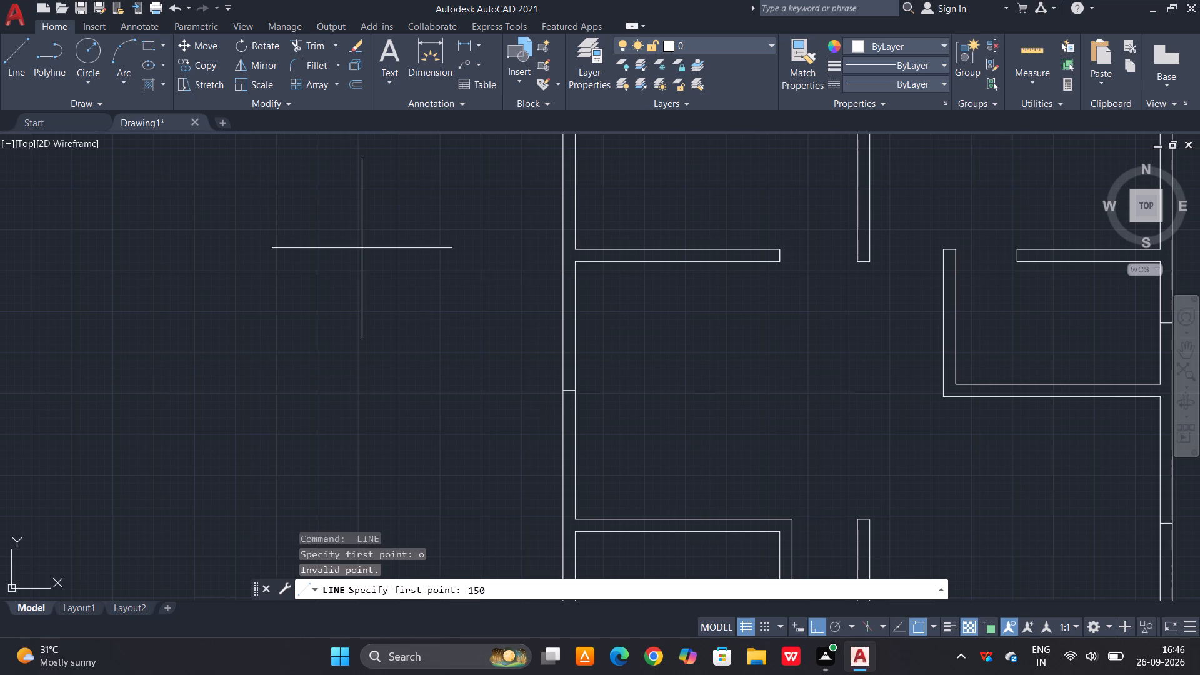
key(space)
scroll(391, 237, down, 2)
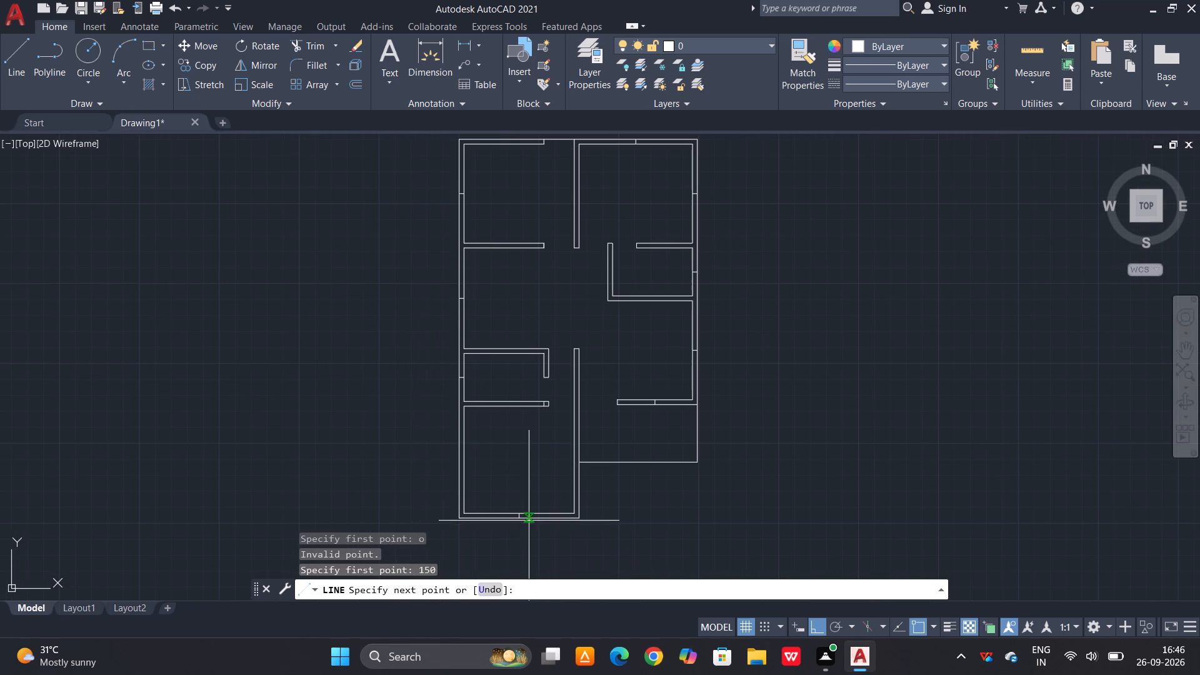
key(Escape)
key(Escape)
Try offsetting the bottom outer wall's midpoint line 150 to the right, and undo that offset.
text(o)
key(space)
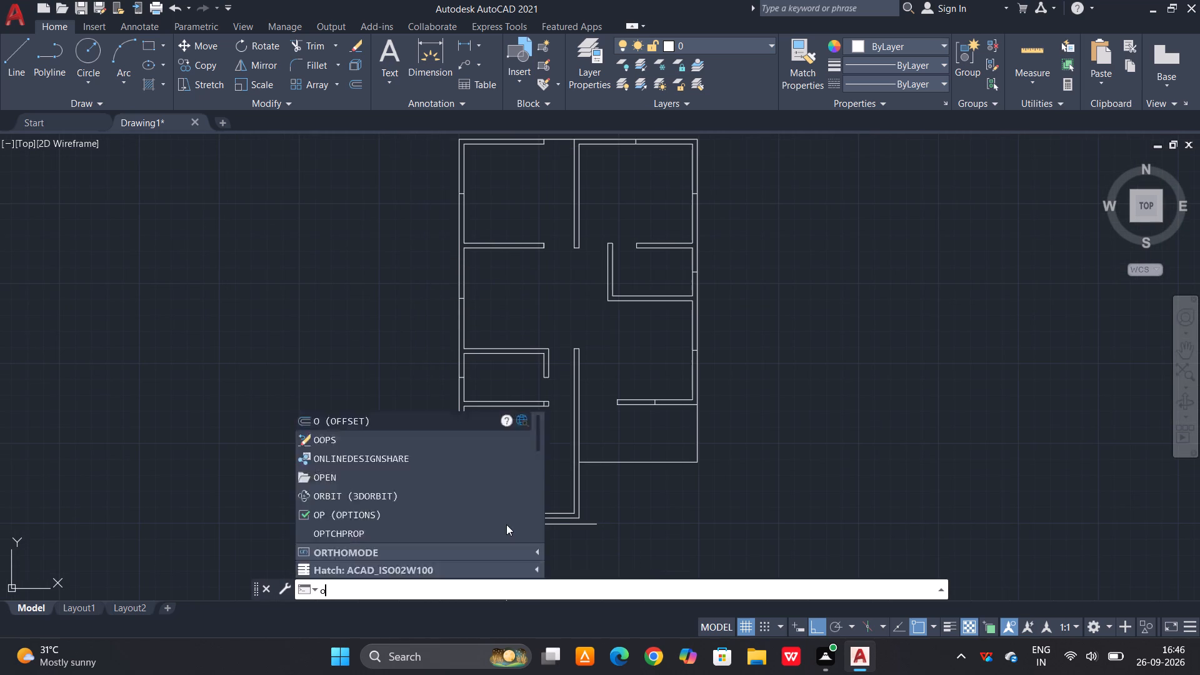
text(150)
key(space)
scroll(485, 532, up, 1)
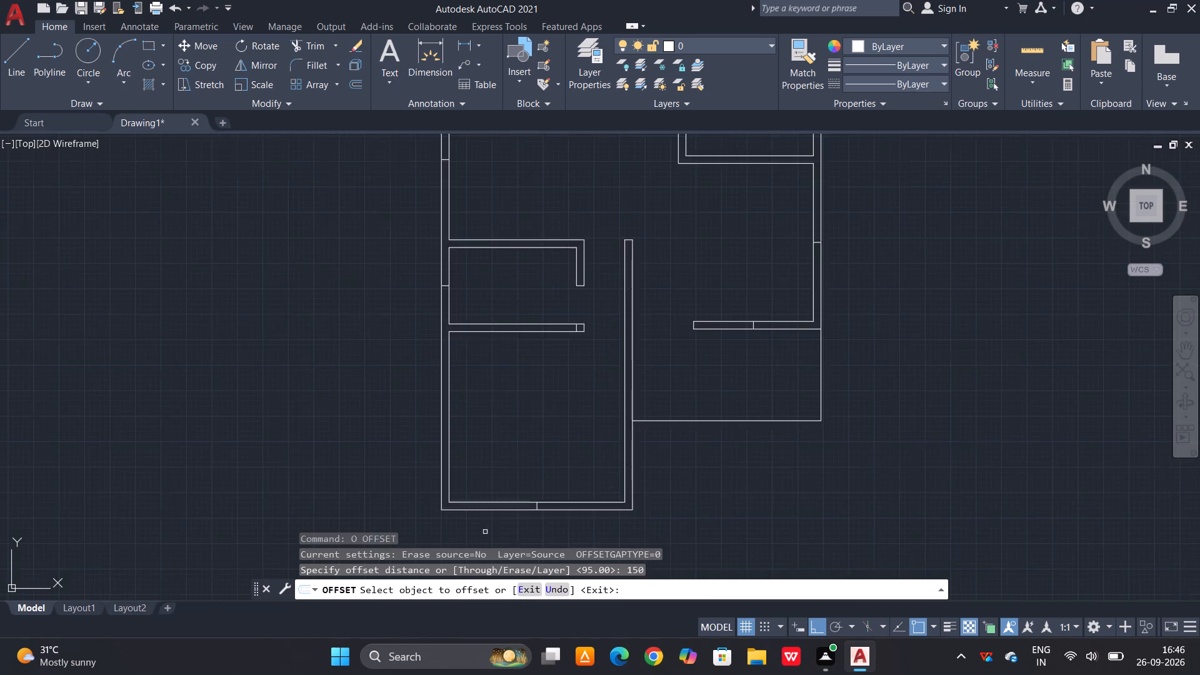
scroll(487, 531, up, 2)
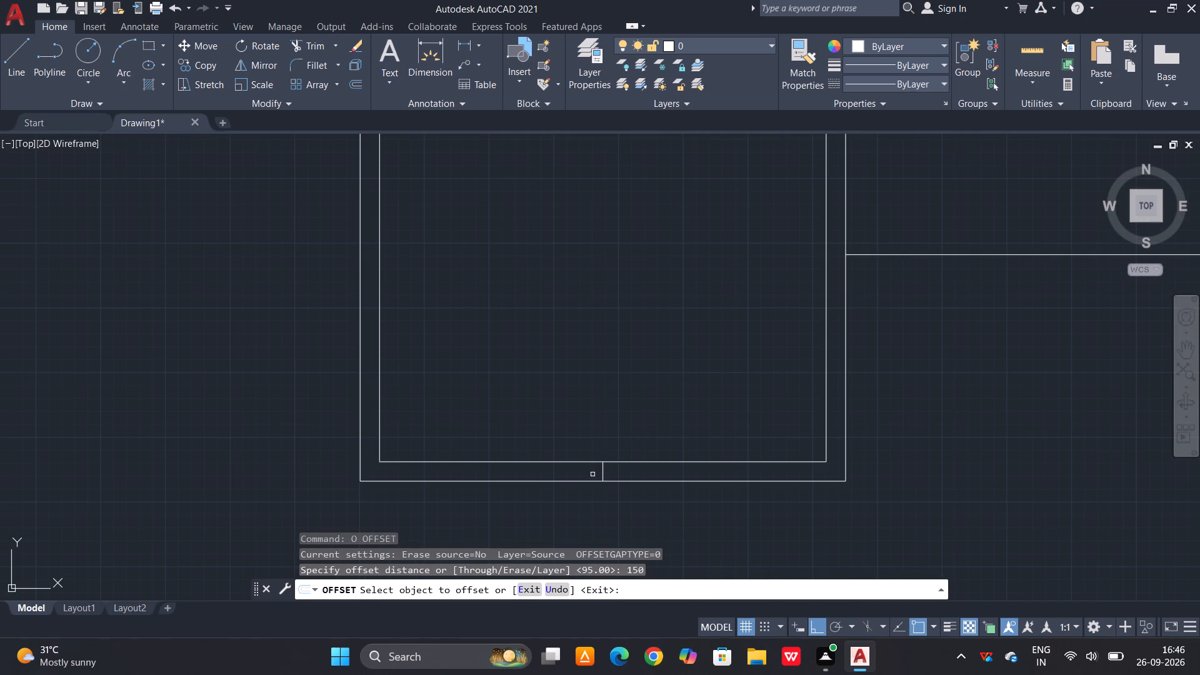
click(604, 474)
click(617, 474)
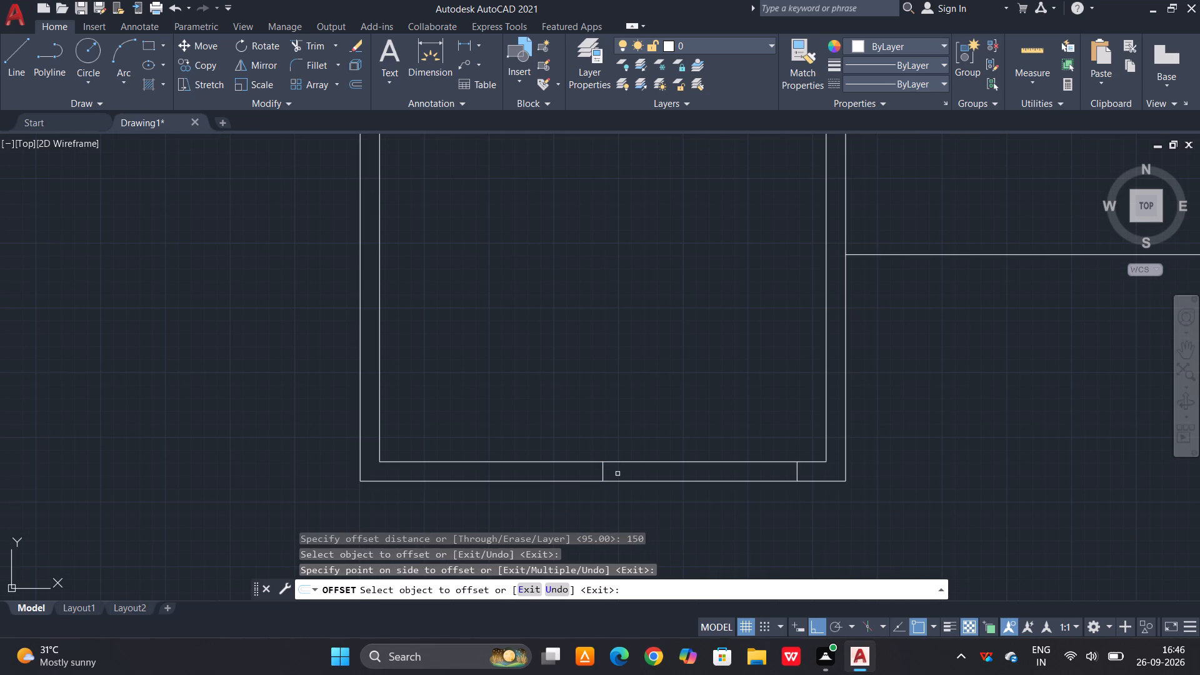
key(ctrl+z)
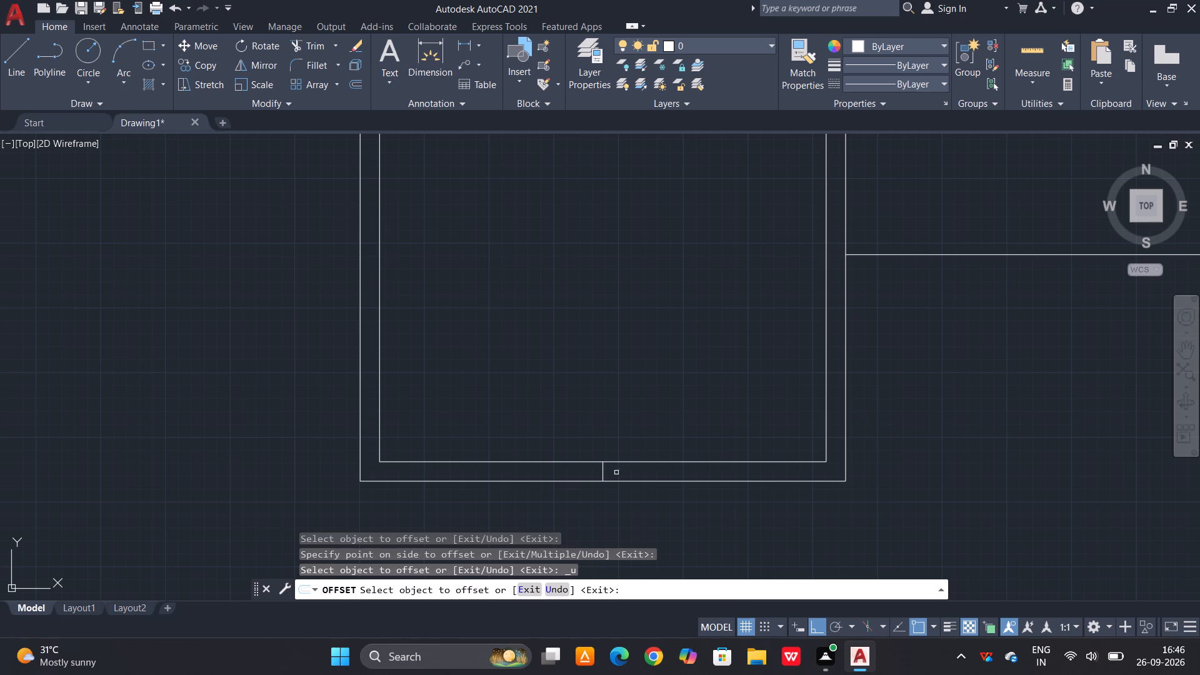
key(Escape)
Offset the bottom outer wall's midpoint line by 75 to both its right and left sides.
key(o)
key(space)
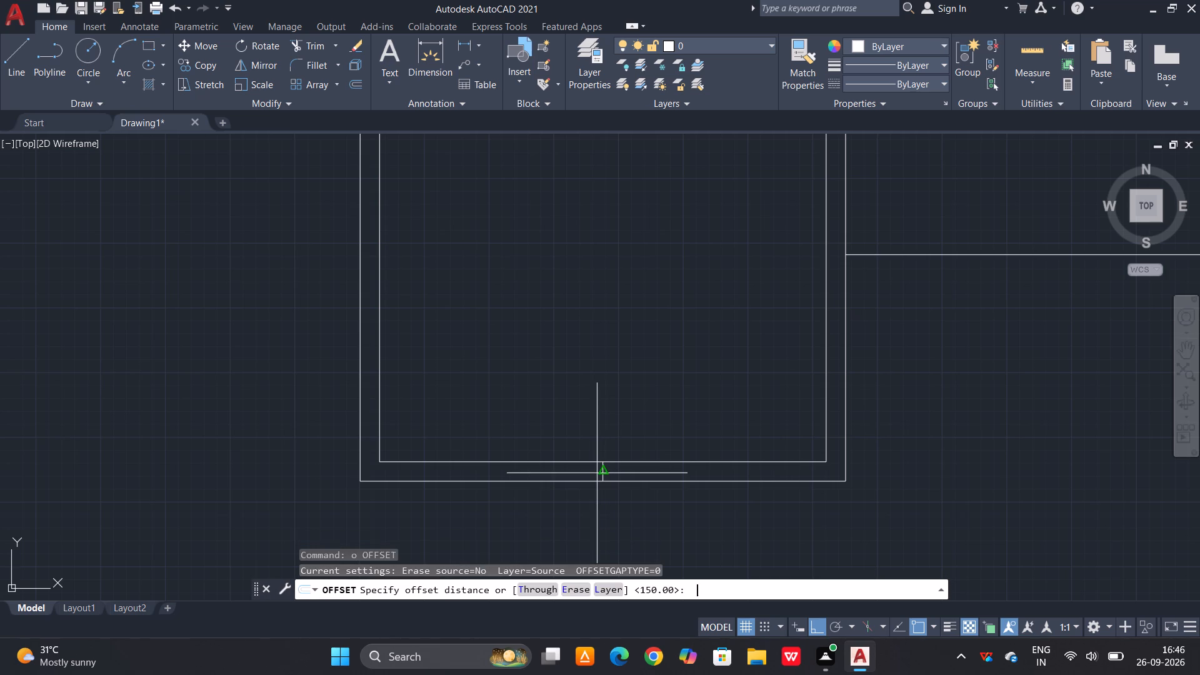
text(75)
key(space)
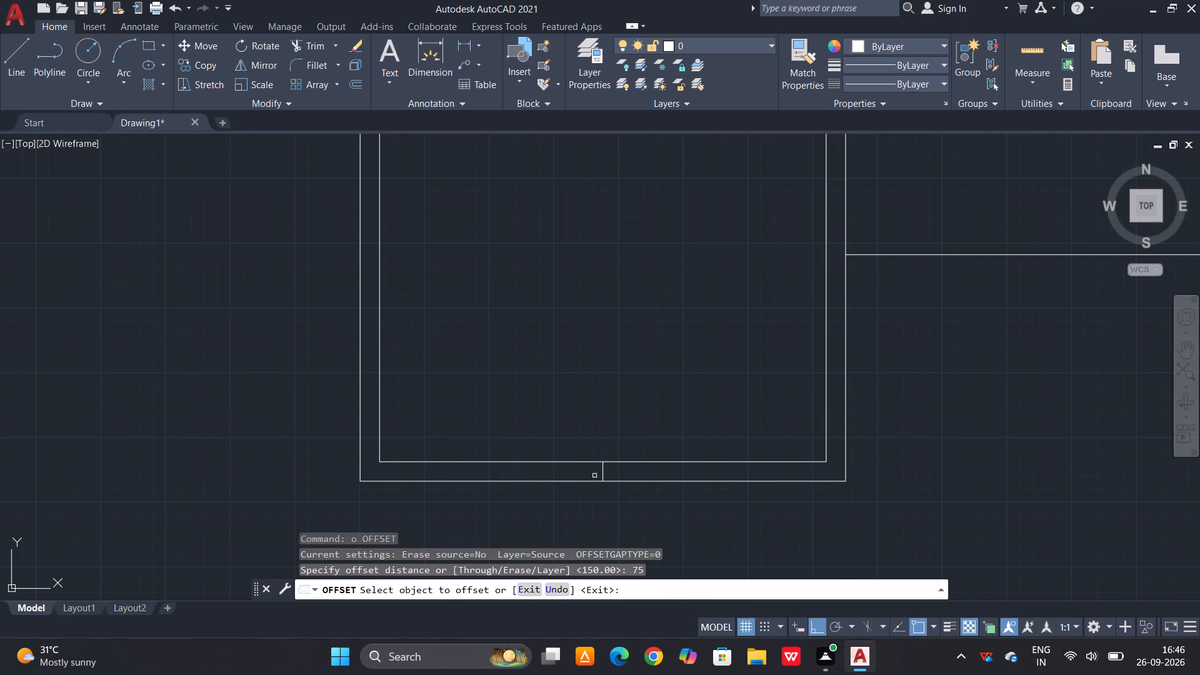
click(603, 472)
click(627, 472)
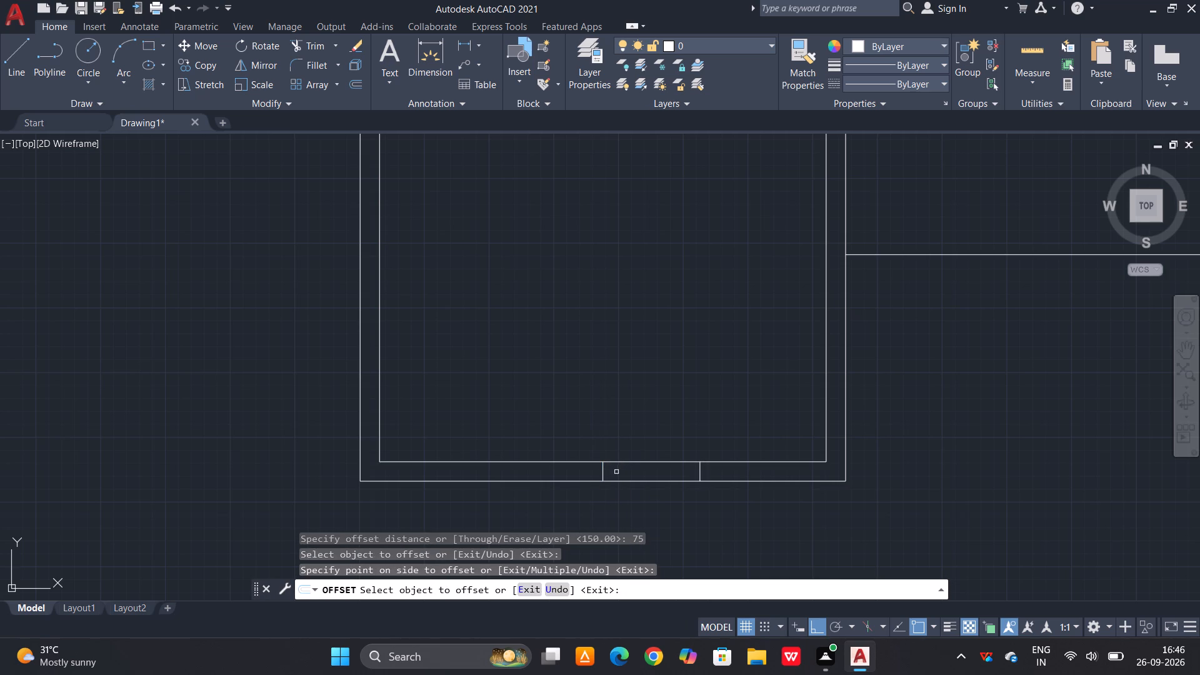
click(601, 472)
click(536, 472)
Offset the midpoint line in the lower-right room's bottom wall by 75 to both sides.
scroll(549, 579, down, 1)
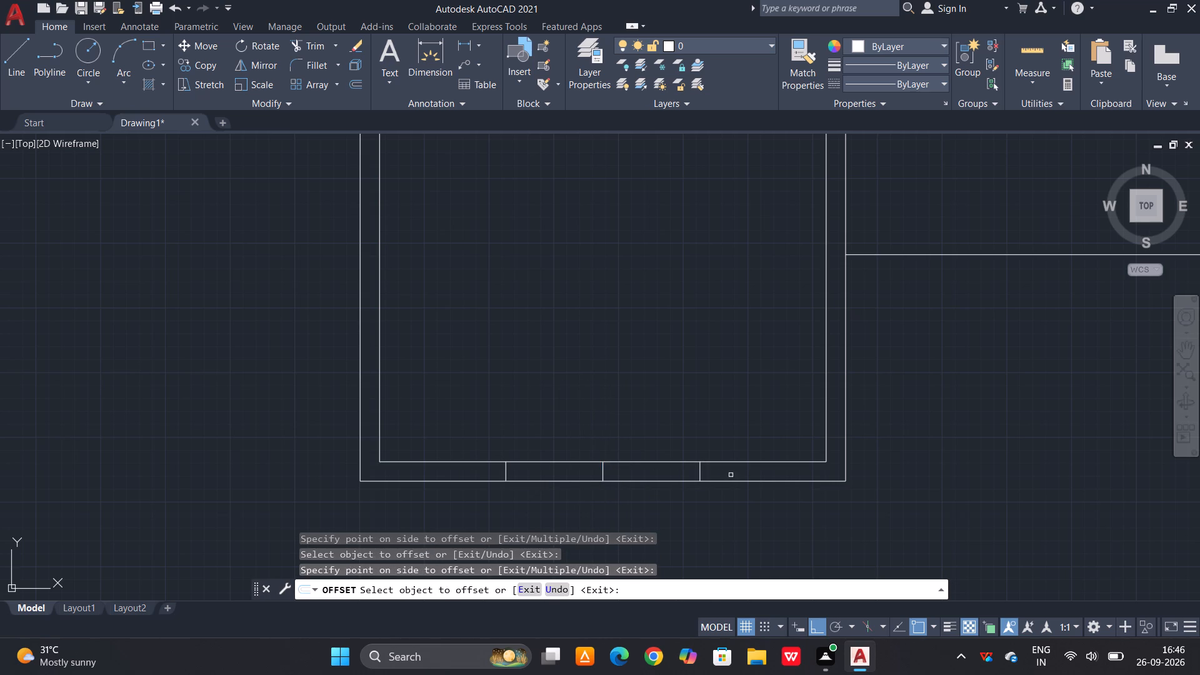
scroll(720, 478, down, 2)
scroll(915, 267, up, 3)
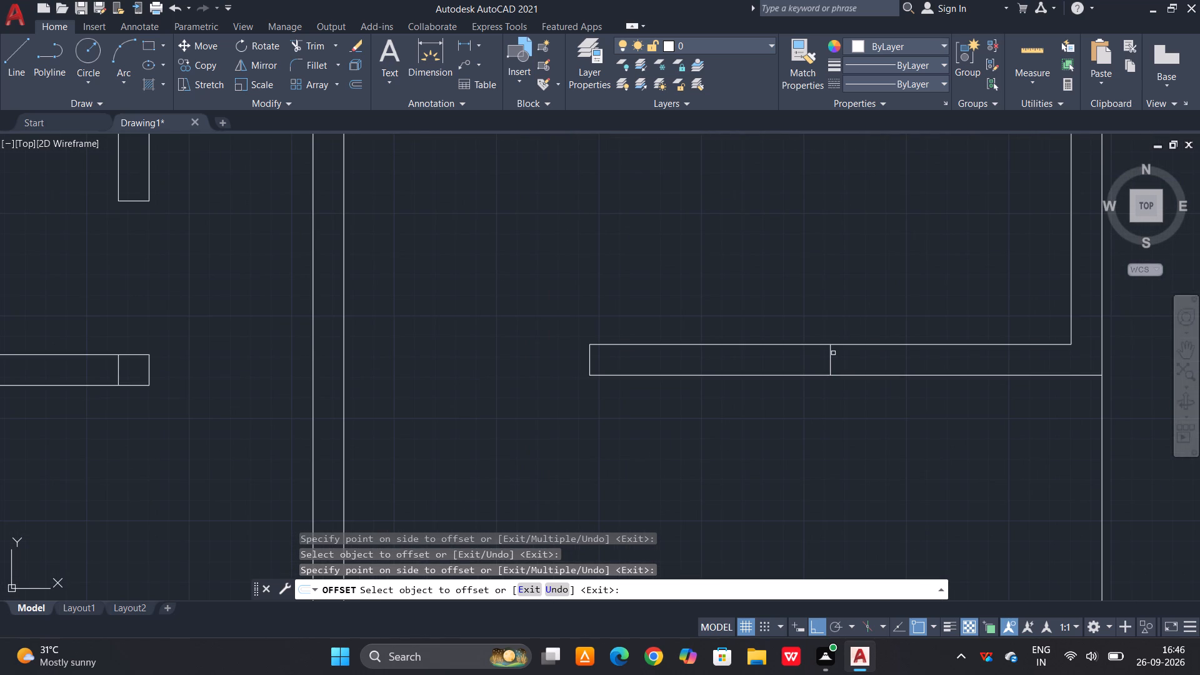
click(833, 353)
click(831, 359)
click(886, 352)
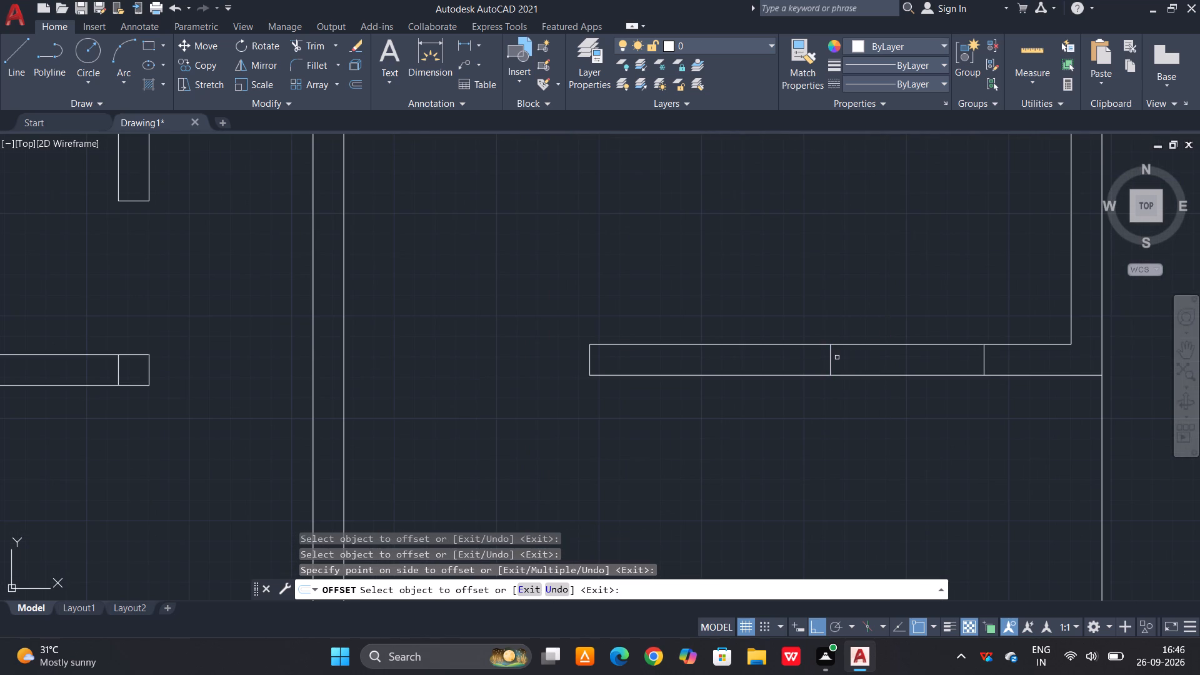
drag(832, 359, 822, 362)
click(674, 367)
Offset the lower-right room's midpoint line in the right outer wall by 75 both upward and downward.
scroll(660, 457, down, 2)
scroll(844, 253, up, 2)
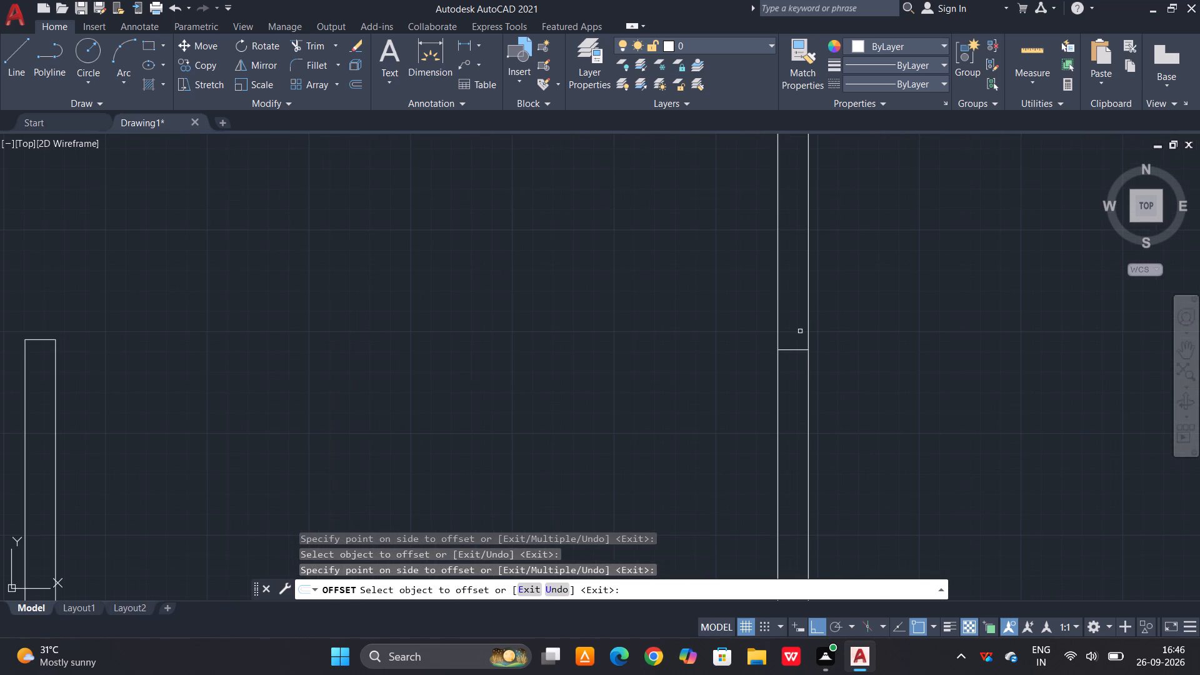
click(788, 349)
click(794, 277)
drag(796, 349, 799, 356)
click(799, 431)
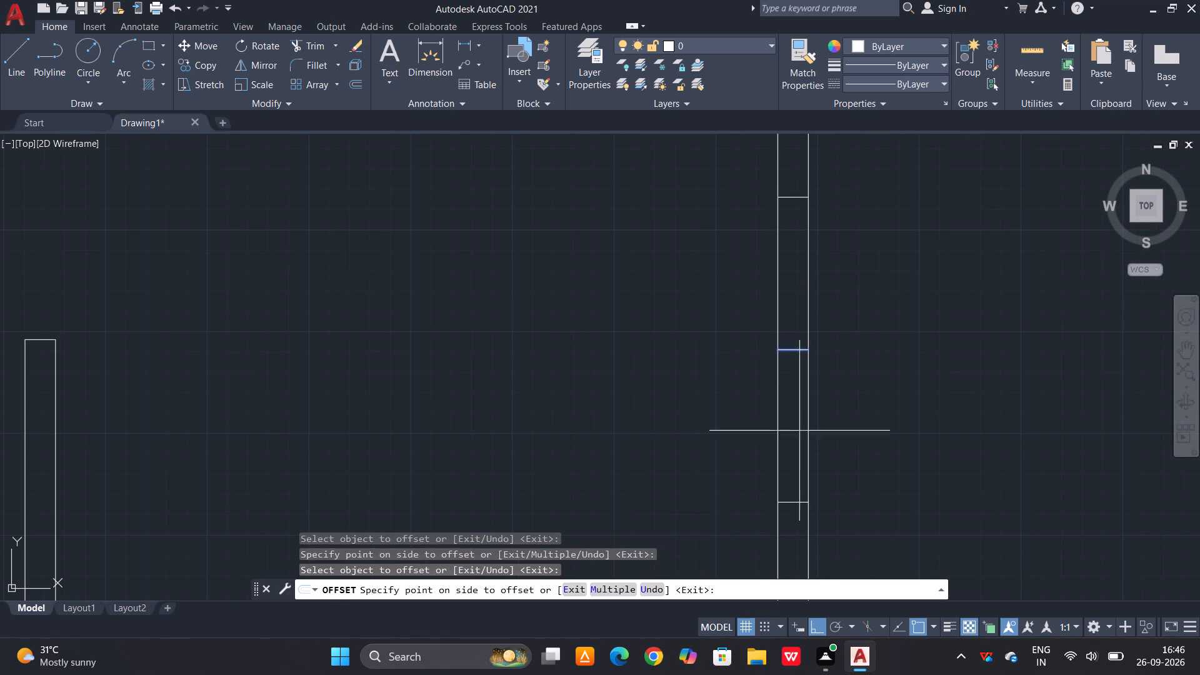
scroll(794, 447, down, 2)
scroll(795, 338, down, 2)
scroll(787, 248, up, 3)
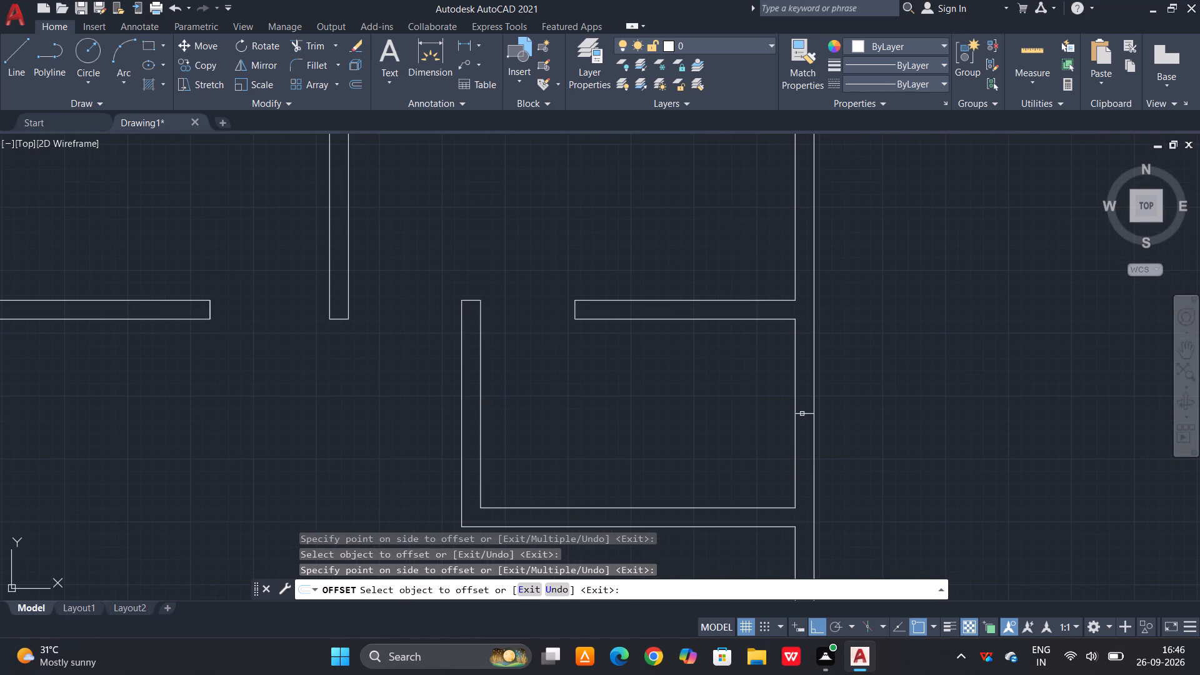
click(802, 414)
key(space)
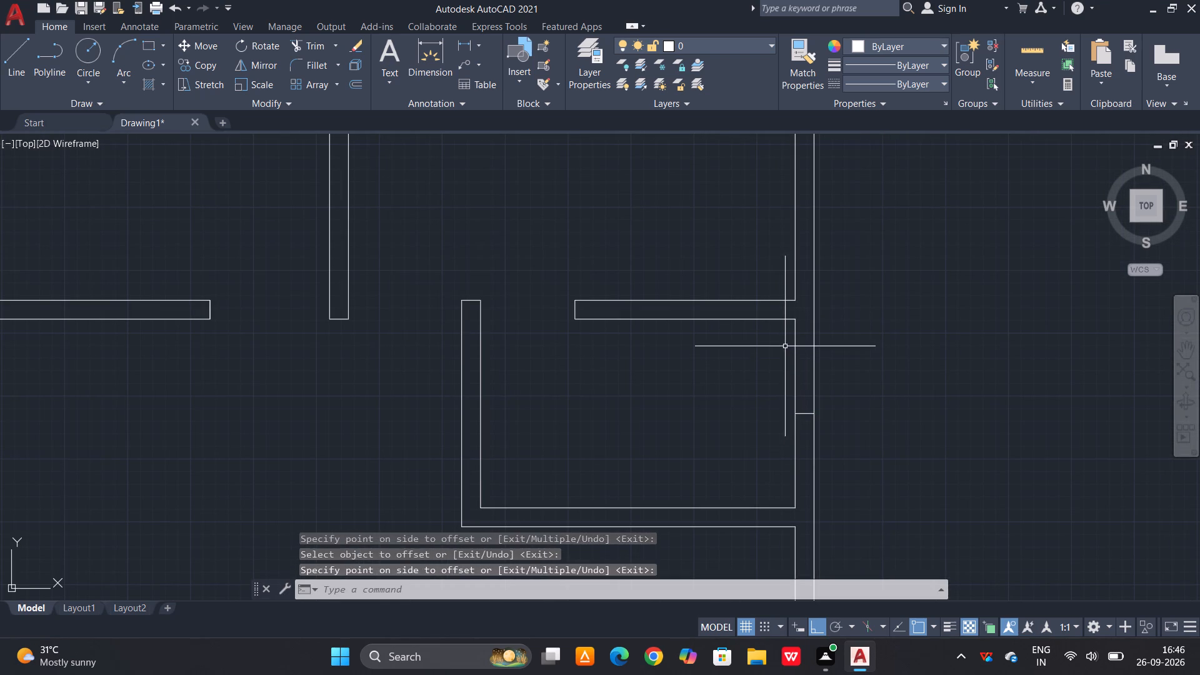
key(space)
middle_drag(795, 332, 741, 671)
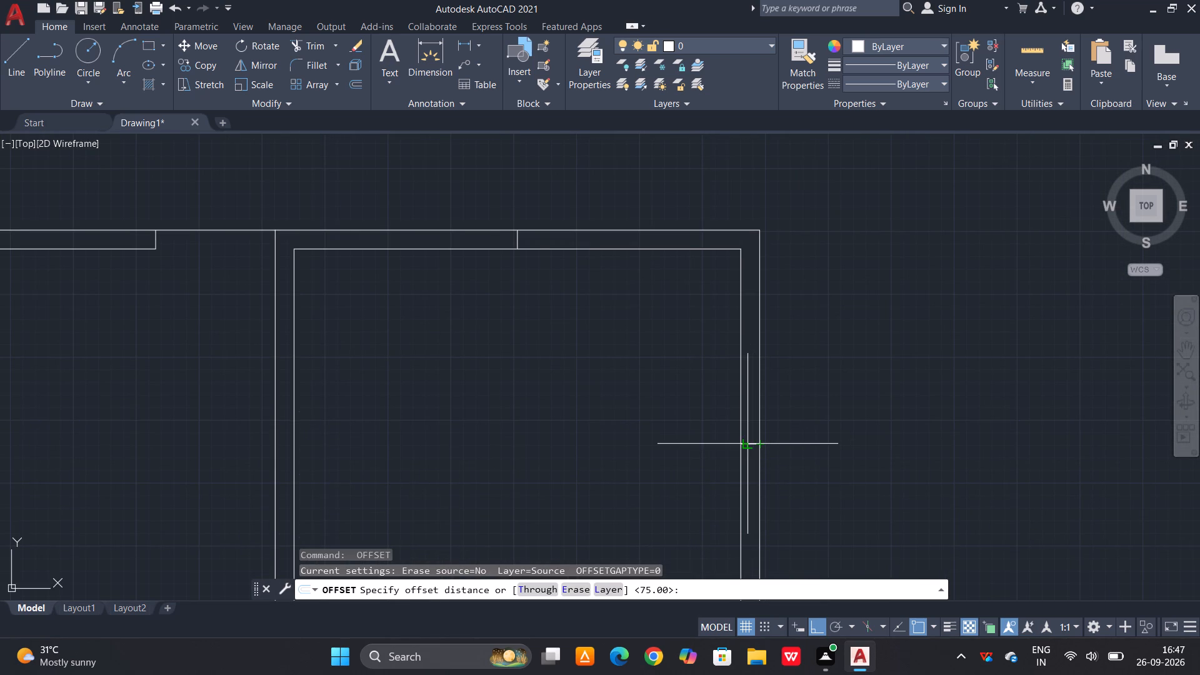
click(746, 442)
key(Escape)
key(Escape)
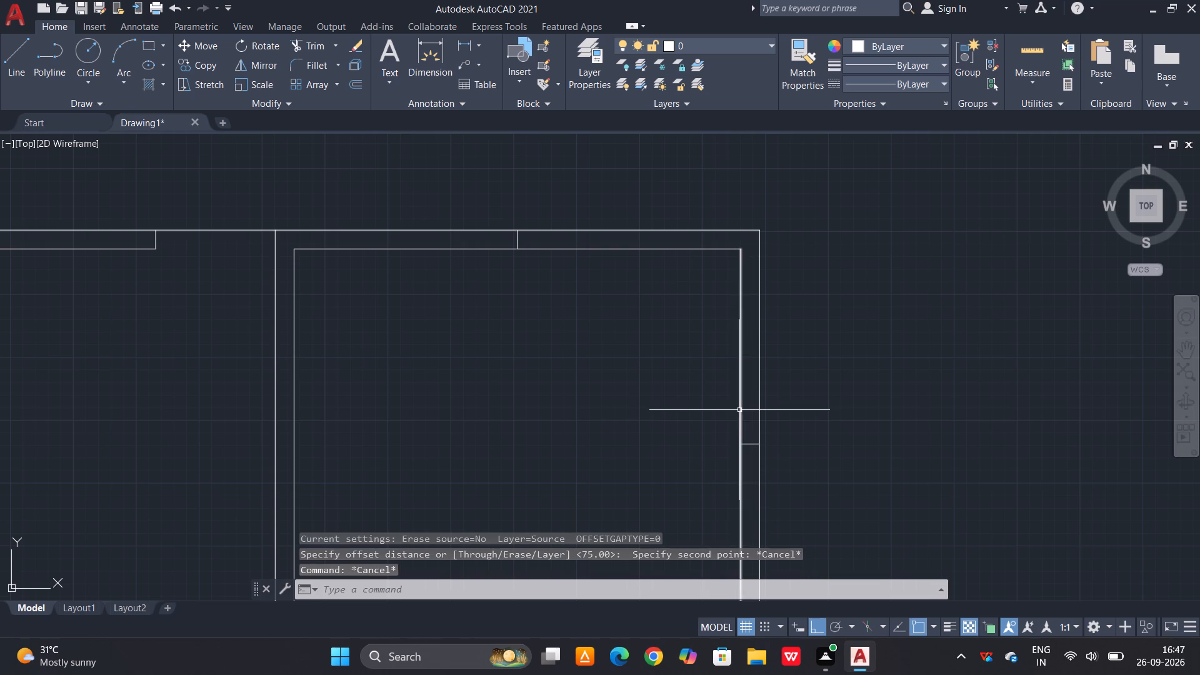
Offset the upper-right room's midpoint line in the right outer wall by 75 both upward and downward.
text(o 75)
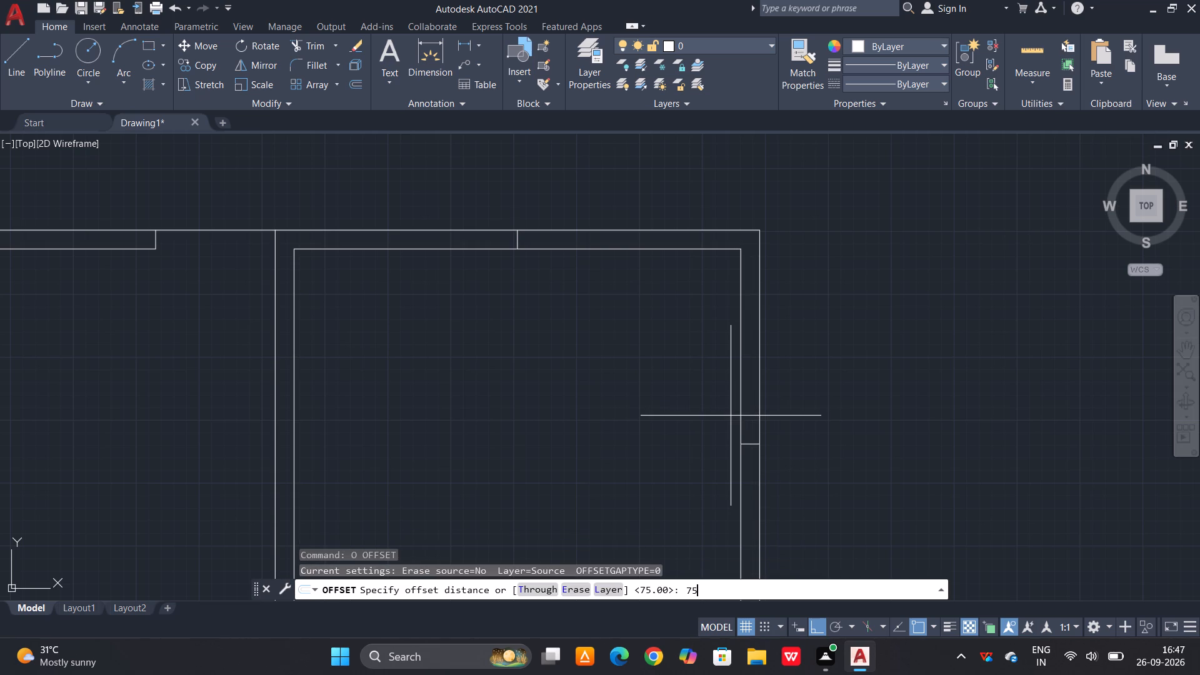
key(space)
click(749, 446)
click(749, 412)
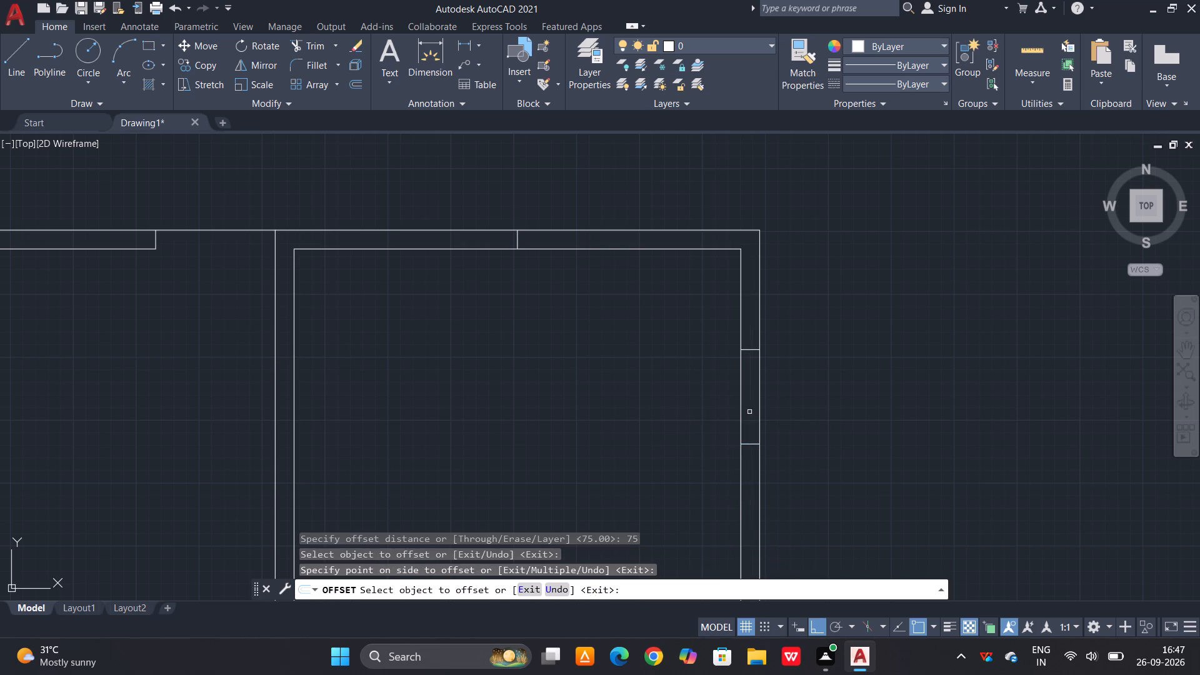
drag(748, 442, 748, 450)
click(748, 523)
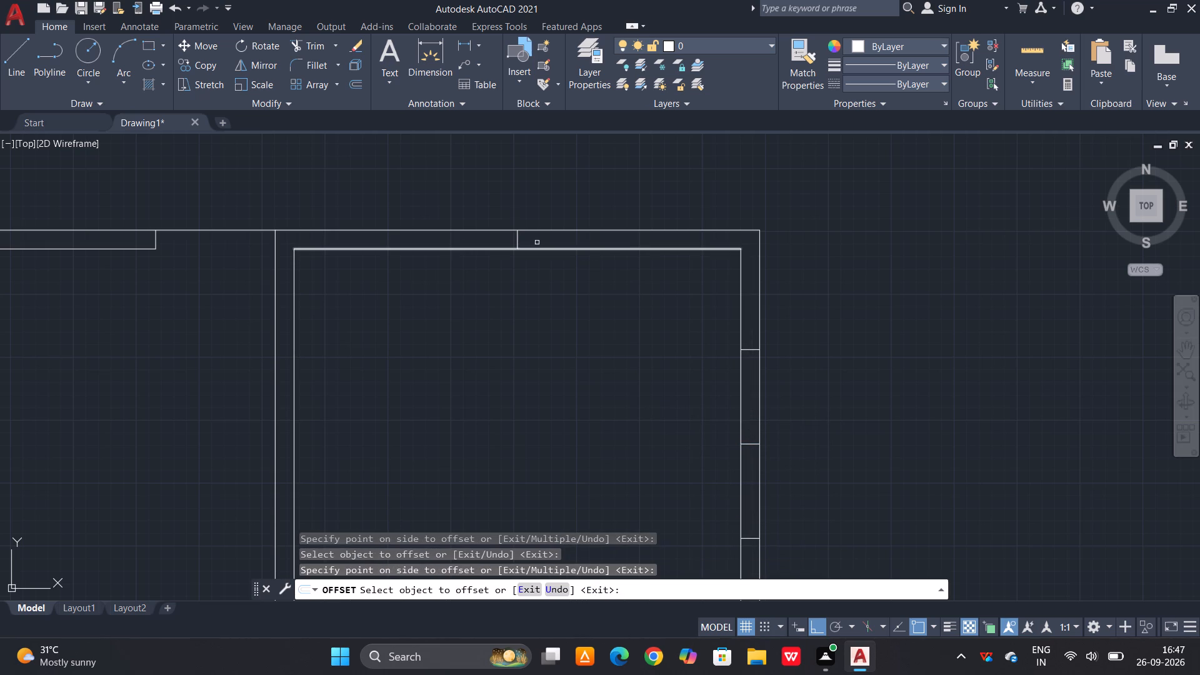
Offset the upper-right room's midpoint line in the top outer wall by 75 to both sides.
click(516, 239)
click(532, 237)
click(517, 242)
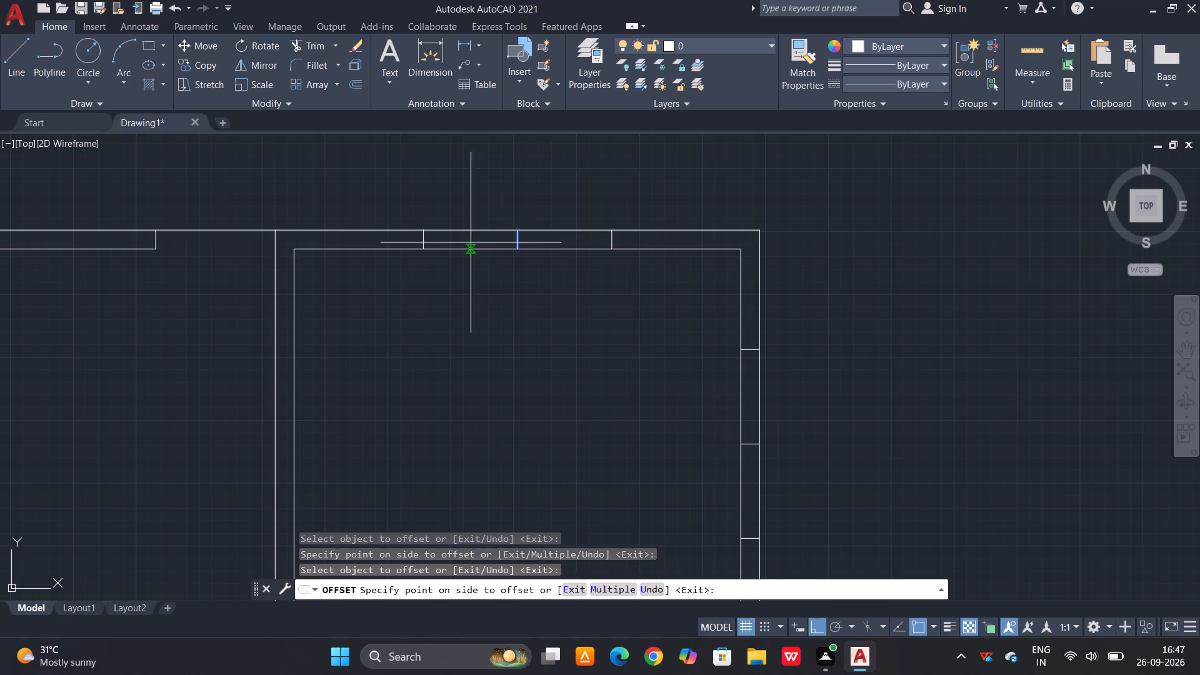
drag(471, 242, 484, 246)
Offset the upper-left room's midpoint line in the left outer wall by 75 both upward and downward.
scroll(641, 287, down, 2)
scroll(310, 354, up, 2)
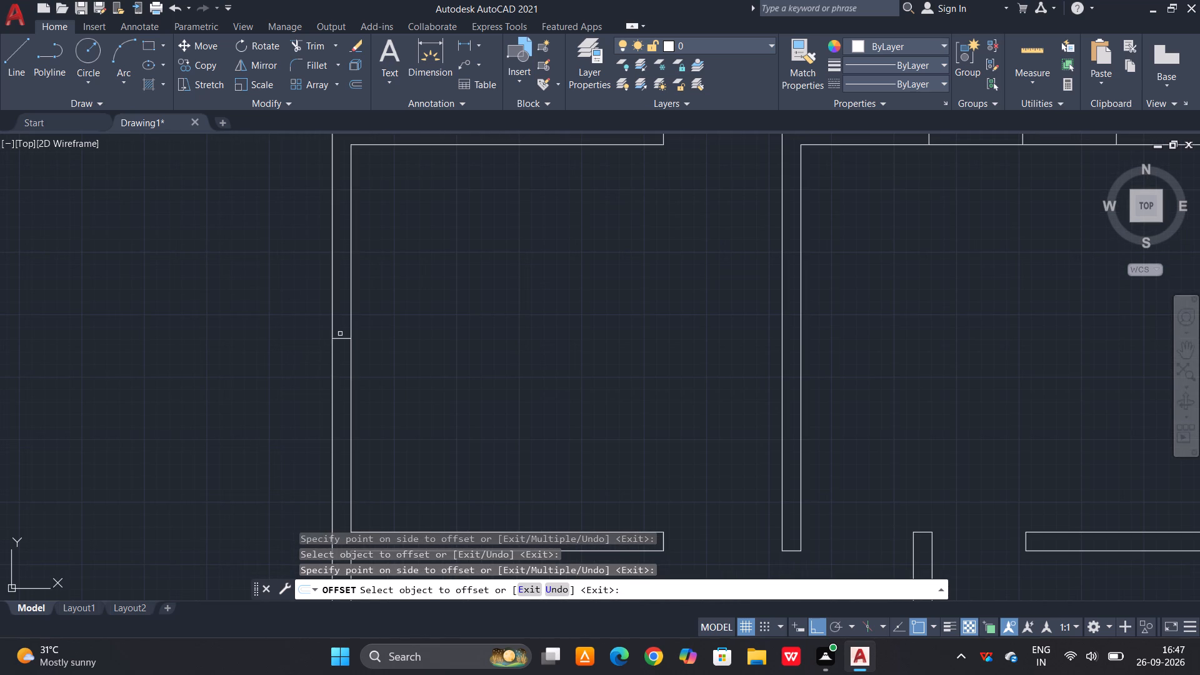
click(341, 336)
click(363, 213)
click(346, 335)
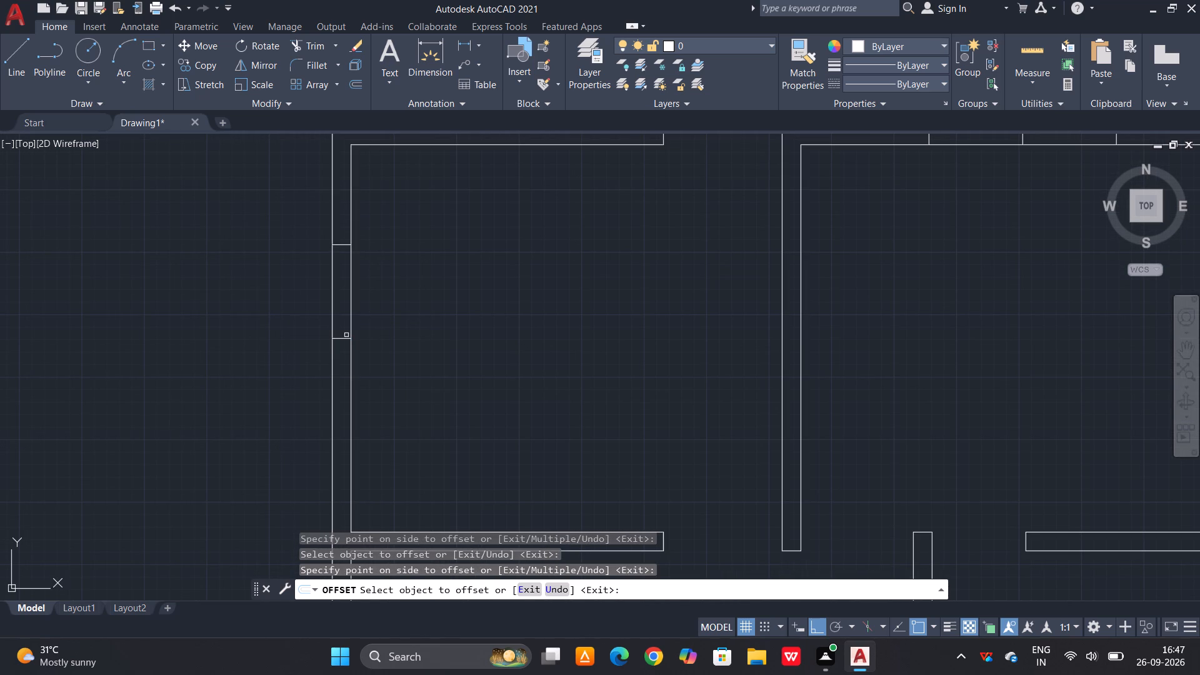
click(346, 336)
click(329, 409)
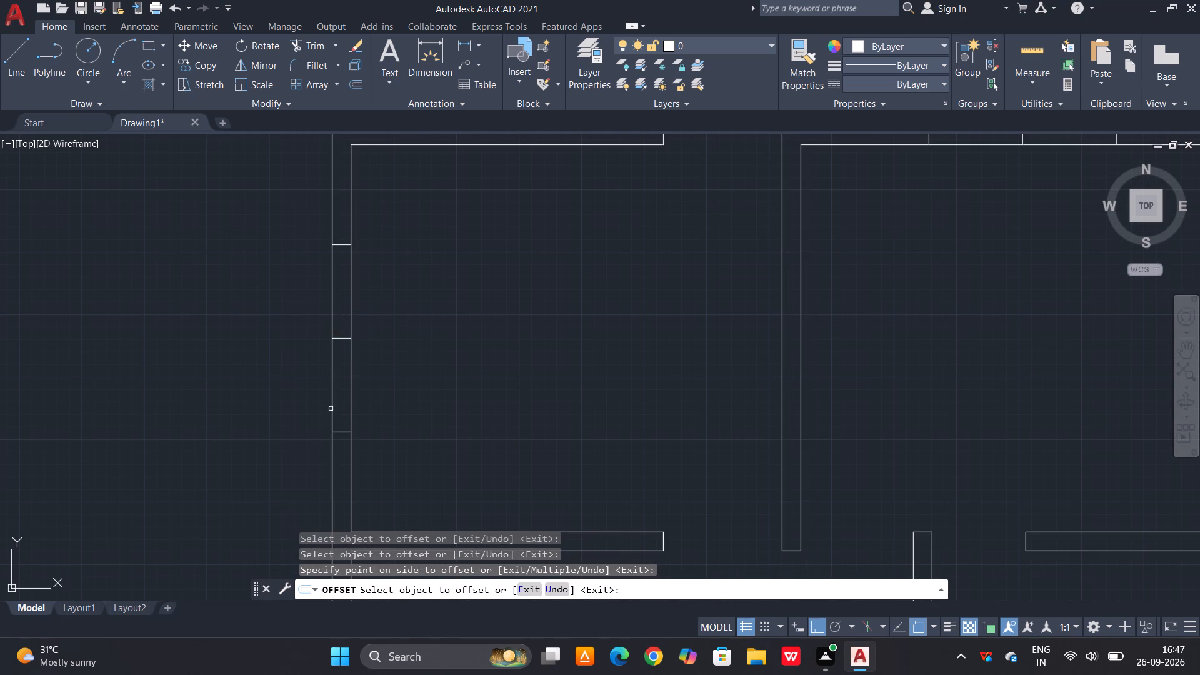
Offset the middle-left room's midpoint line in the left outer wall by 75 both upward and downward.
scroll(459, 323, down, 3)
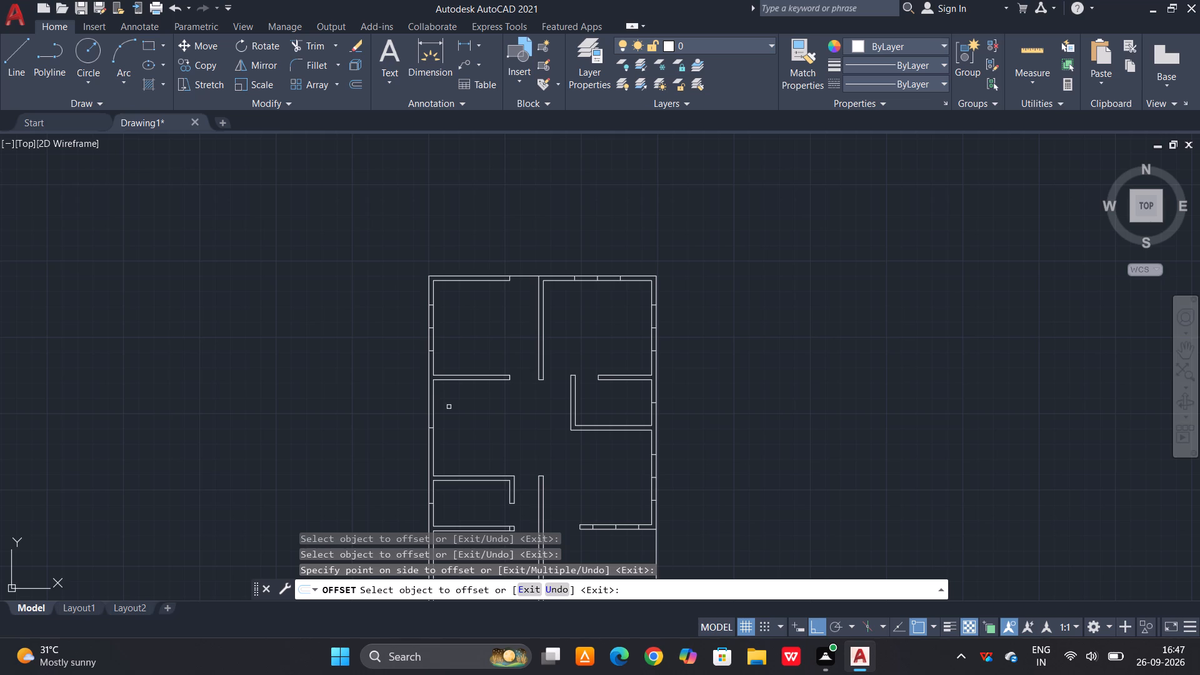
scroll(426, 430, up, 3)
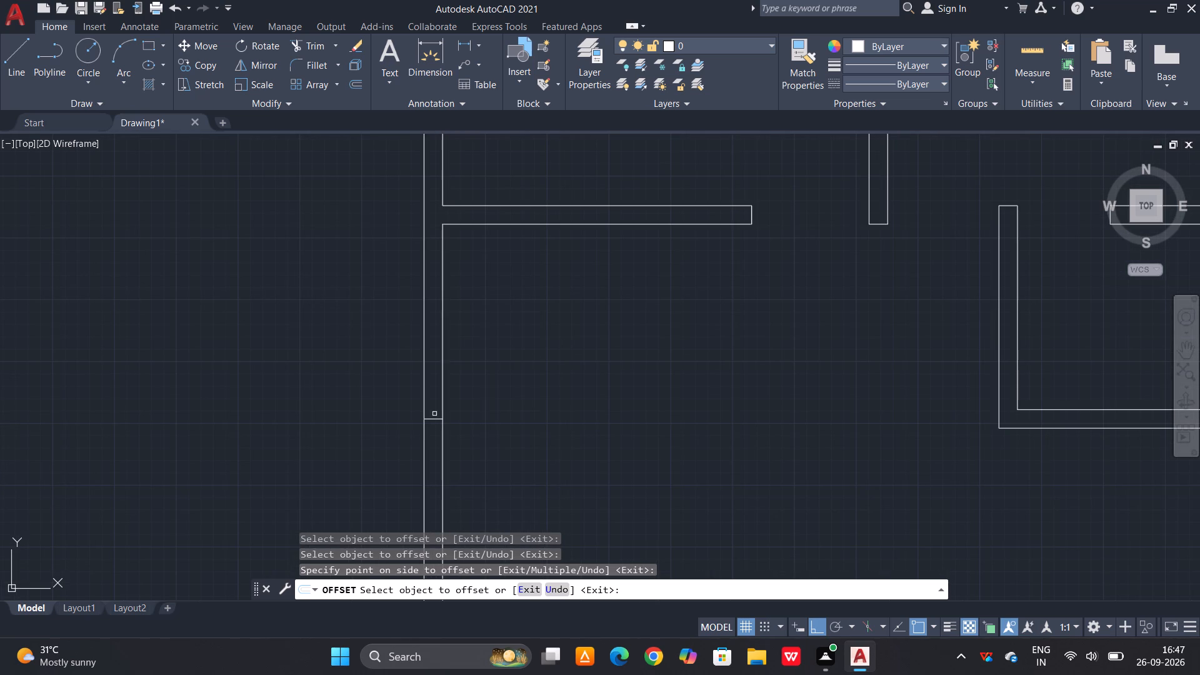
click(427, 420)
drag(436, 368, 436, 376)
click(430, 421)
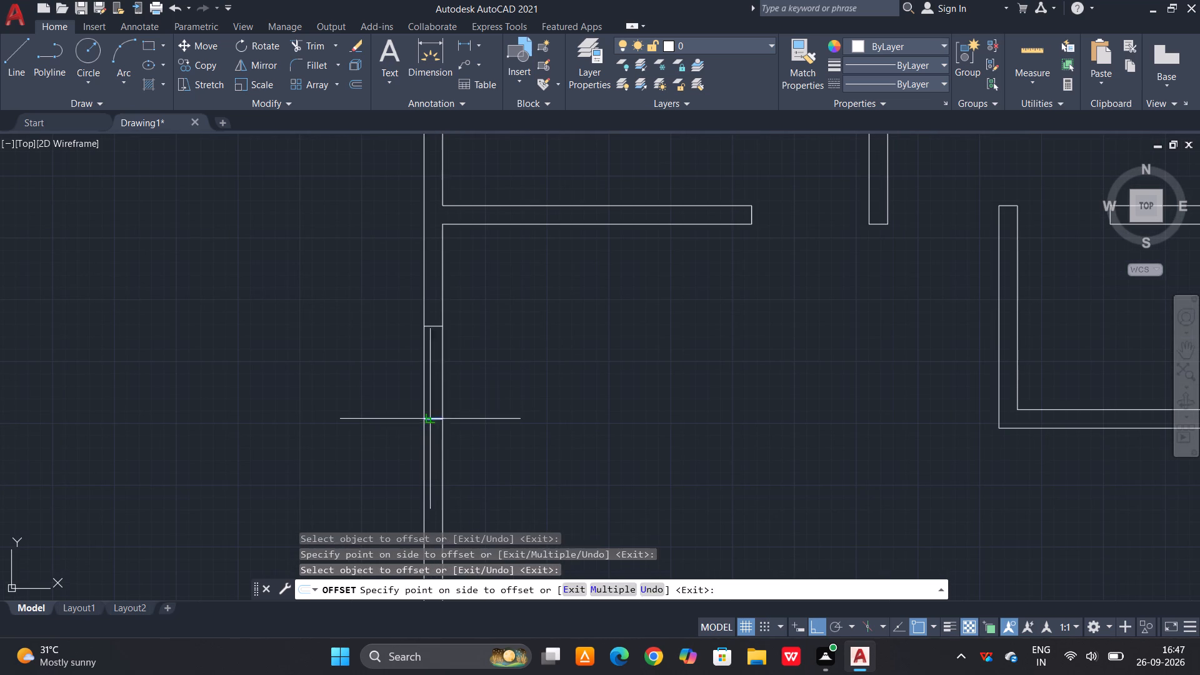
click(430, 461)
scroll(509, 280, down, 3)
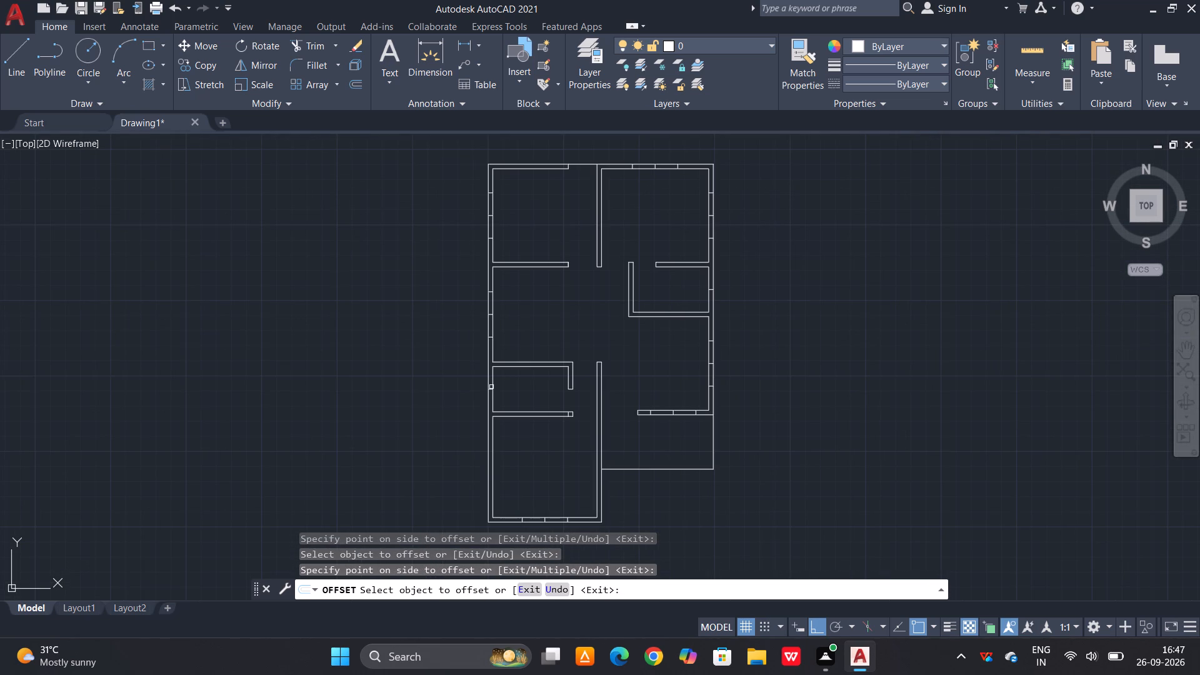
key(Escape)
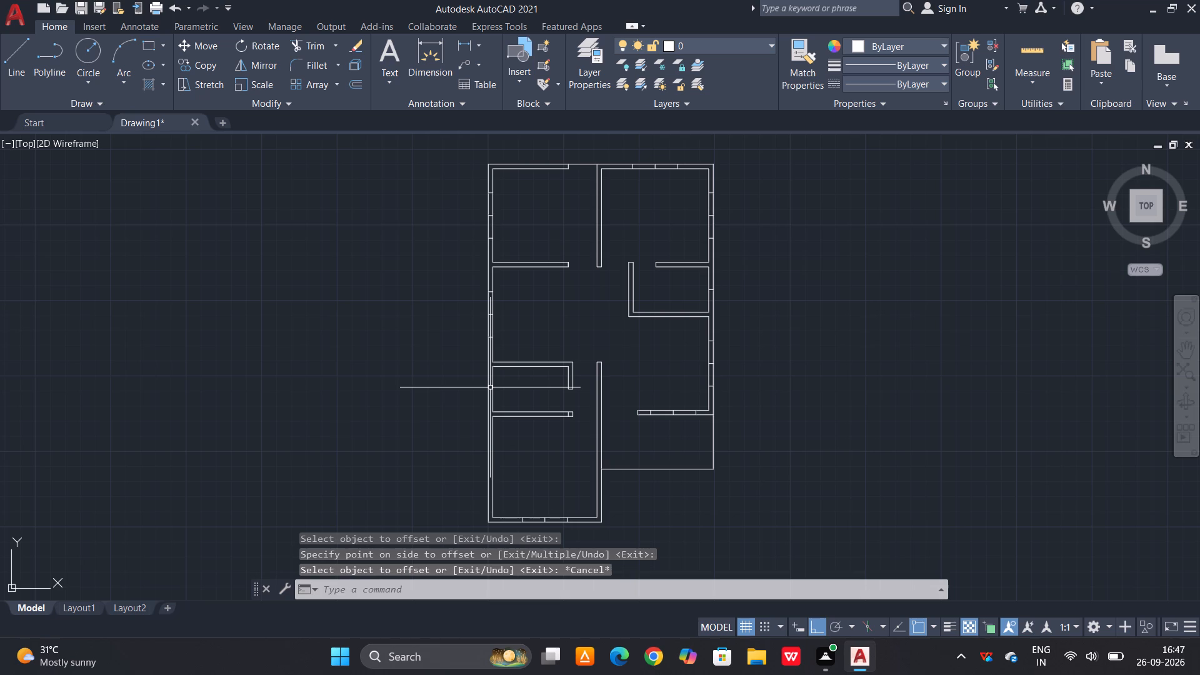
Offset the small left compartment's midpoint line in the left outer wall by 30 both upward and downward.
text(o)
key(space)
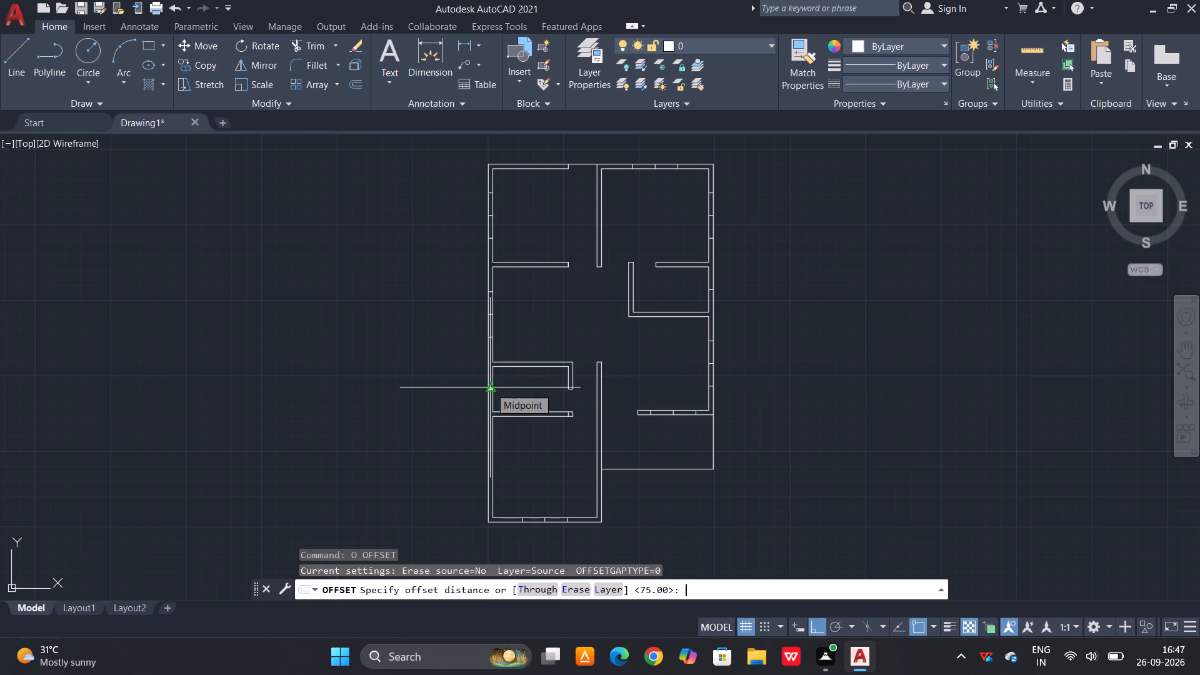
text(30)
key(space)
scroll(487, 385, up, 3)
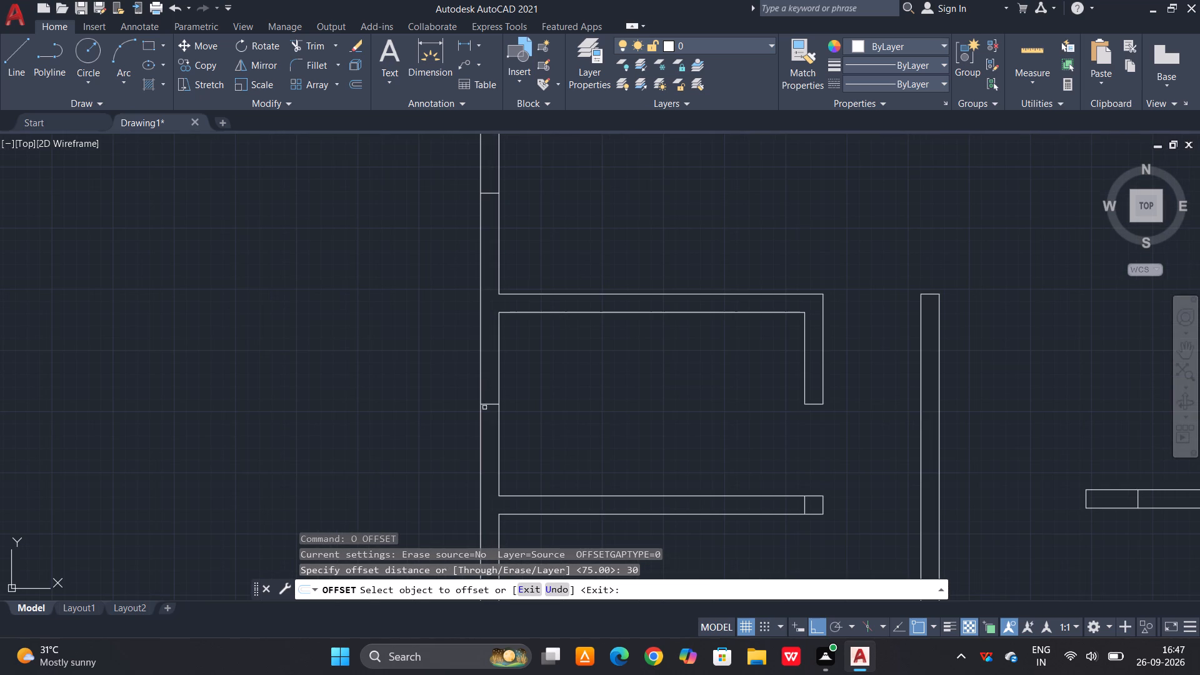
click(491, 406)
click(488, 322)
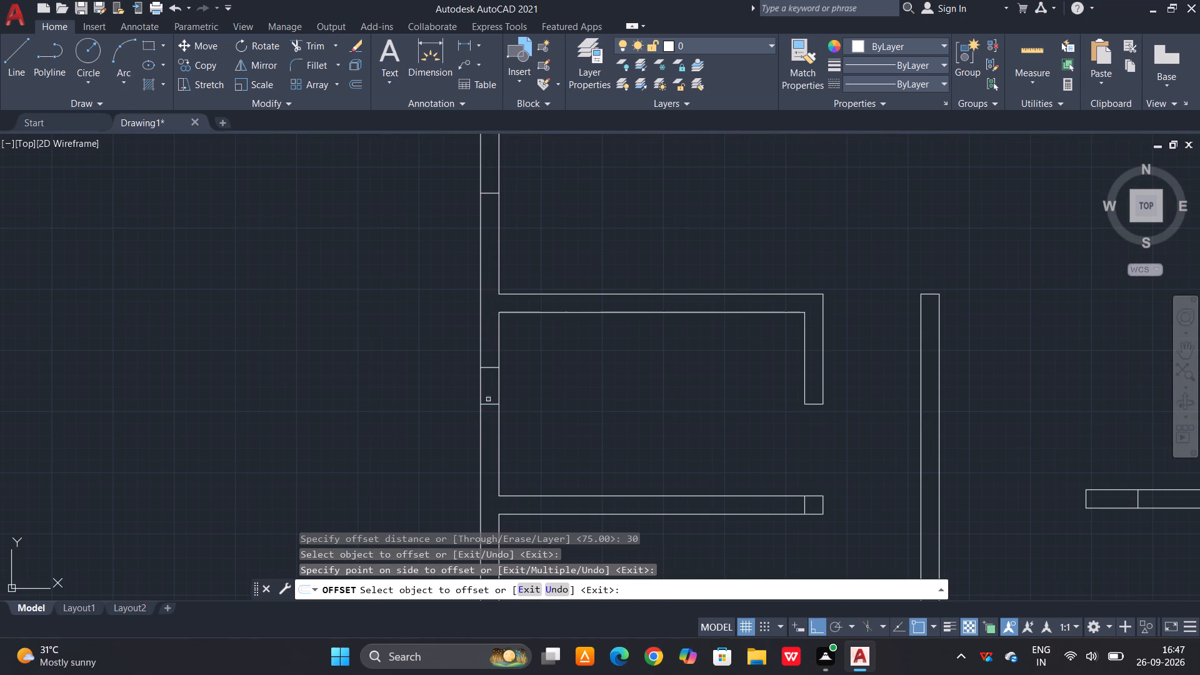
click(488, 407)
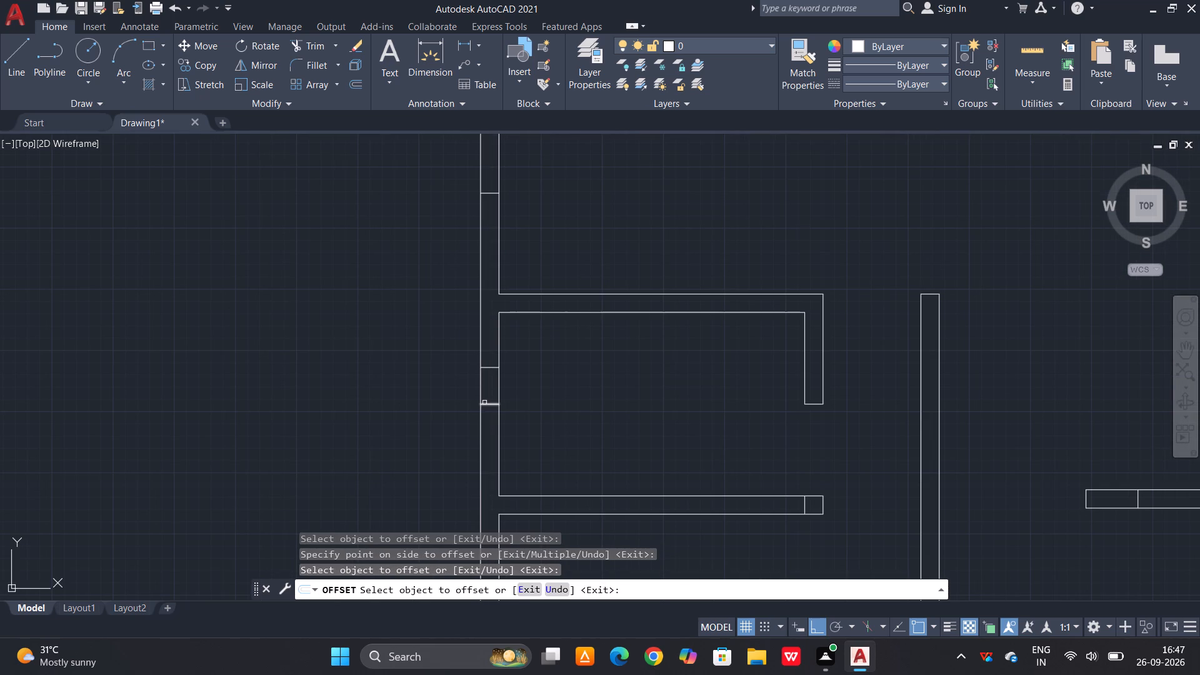
click(484, 402)
click(489, 457)
Offset the small right compartment's midpoint line in the right outer wall by 30 both upward and downward.
scroll(437, 486, down, 4)
scroll(550, 416, up, 4)
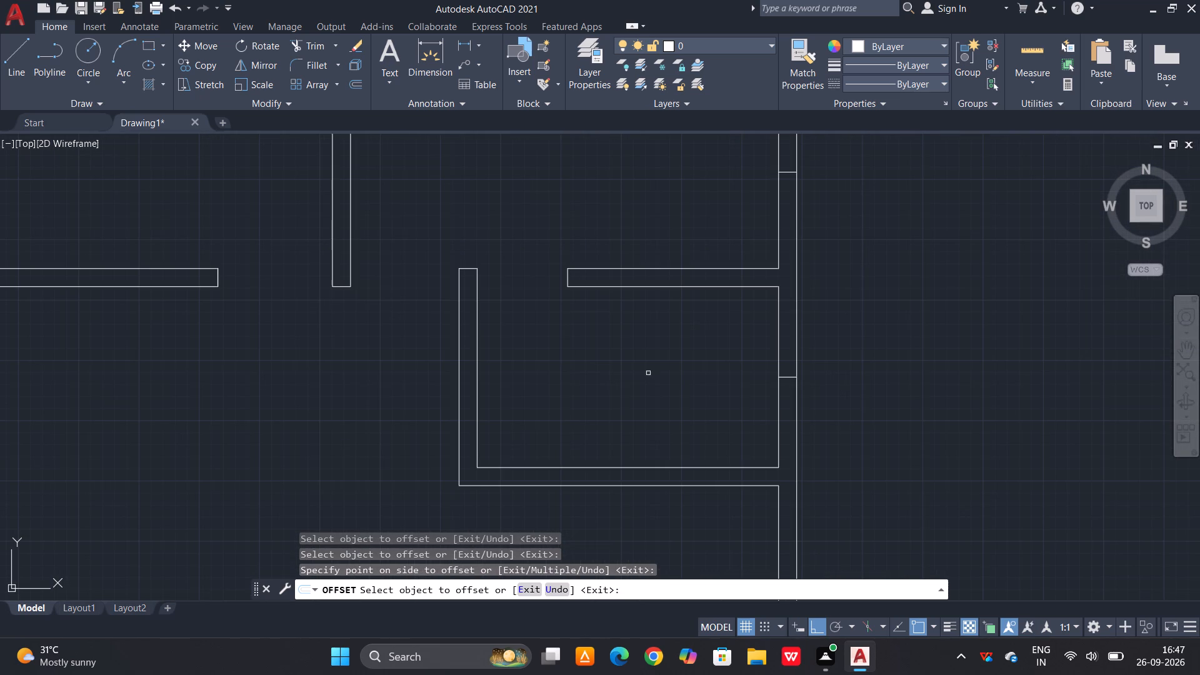
click(781, 377)
drag(801, 322, 801, 332)
click(792, 379)
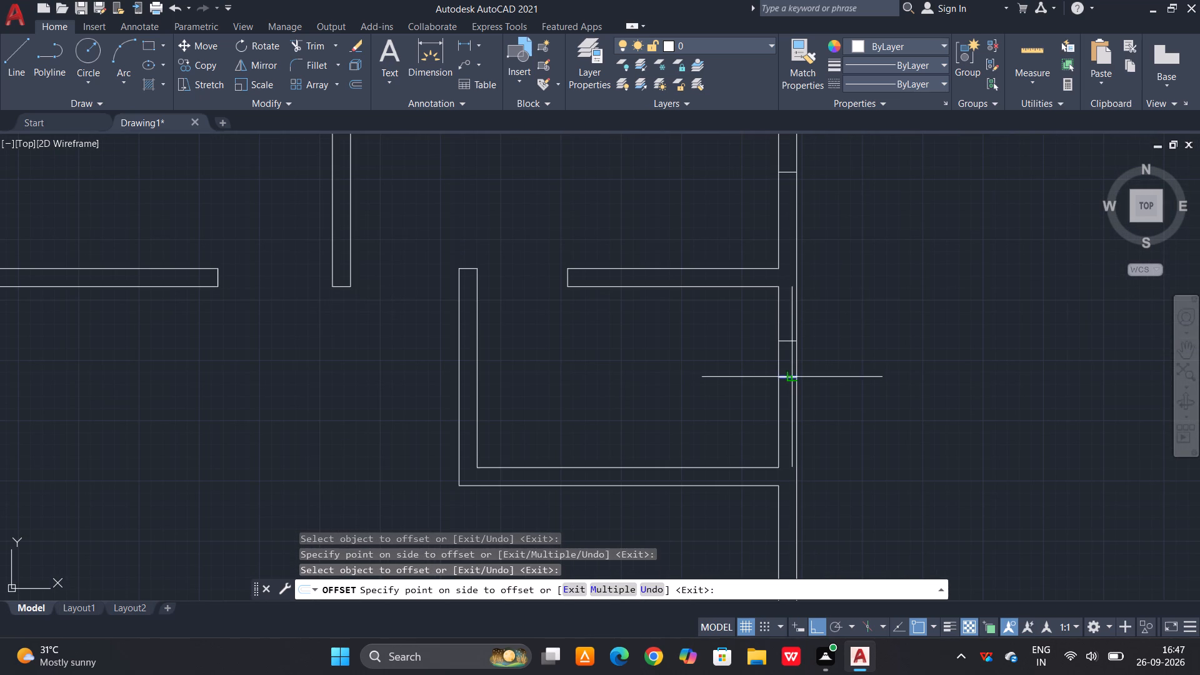
click(771, 421)
key(space)
Delete the nine midpoint lines between the offset opening marks in the right, top, left and bottom outer walls and the lower-right room's bottom wall.
scroll(790, 362, up, 3)
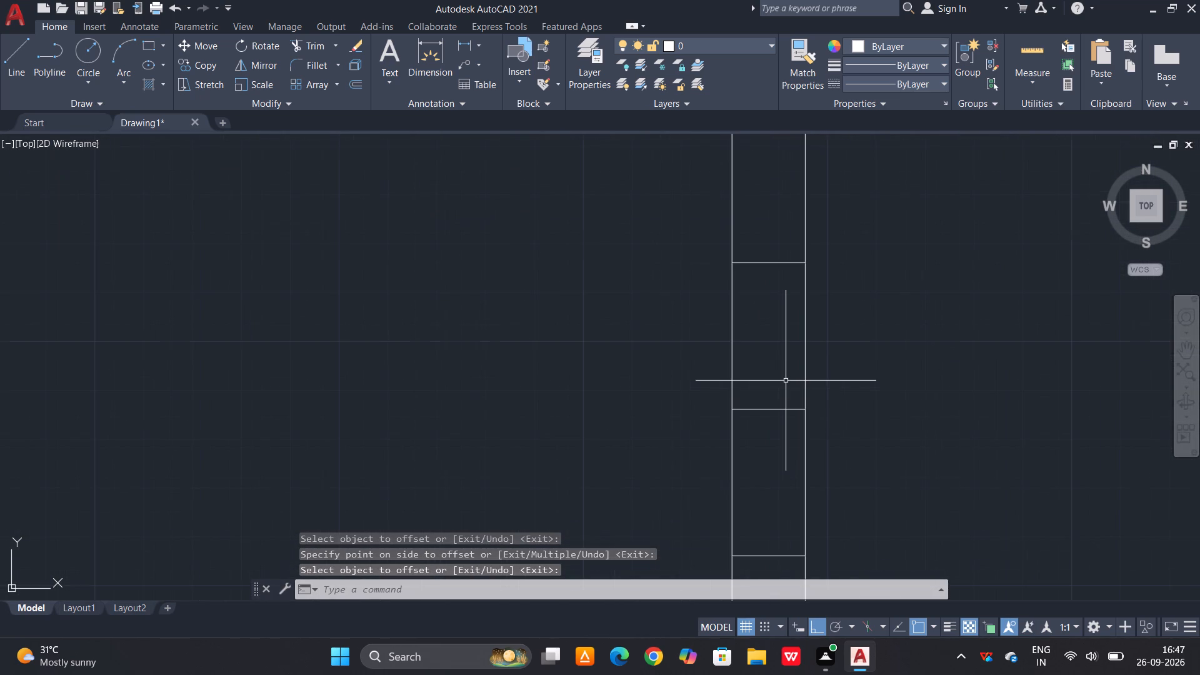
key(Escape)
drag(779, 392, 773, 402)
click(754, 440)
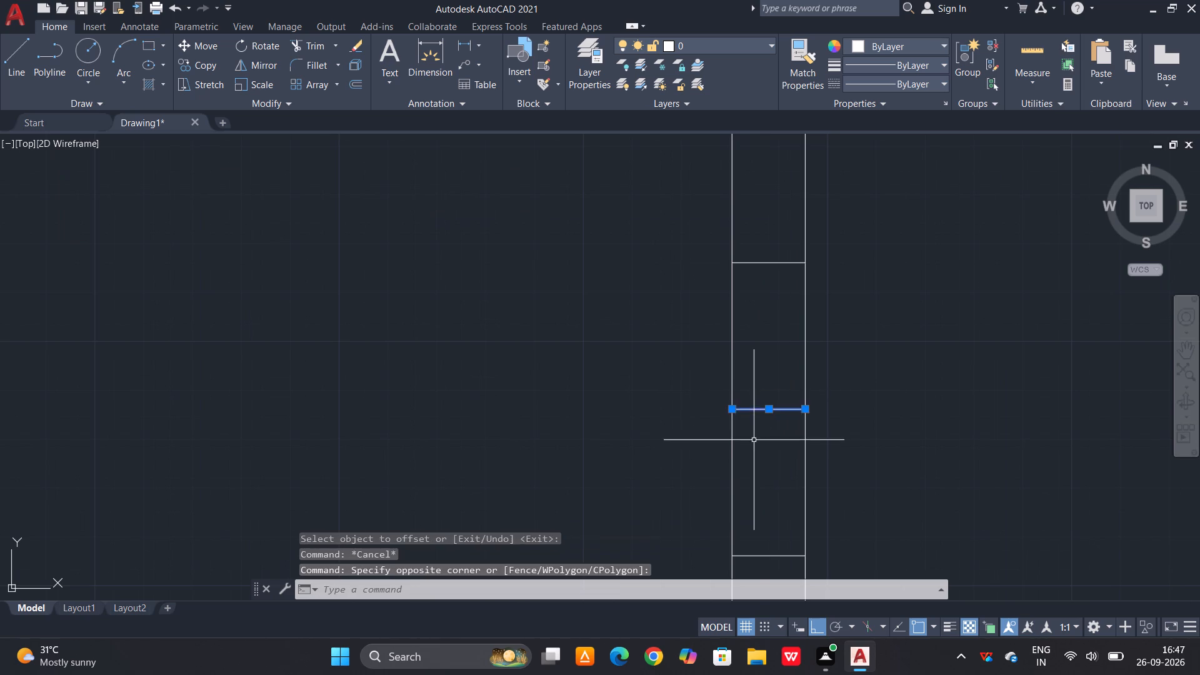
scroll(732, 506, down, 4)
scroll(751, 262, up, 2)
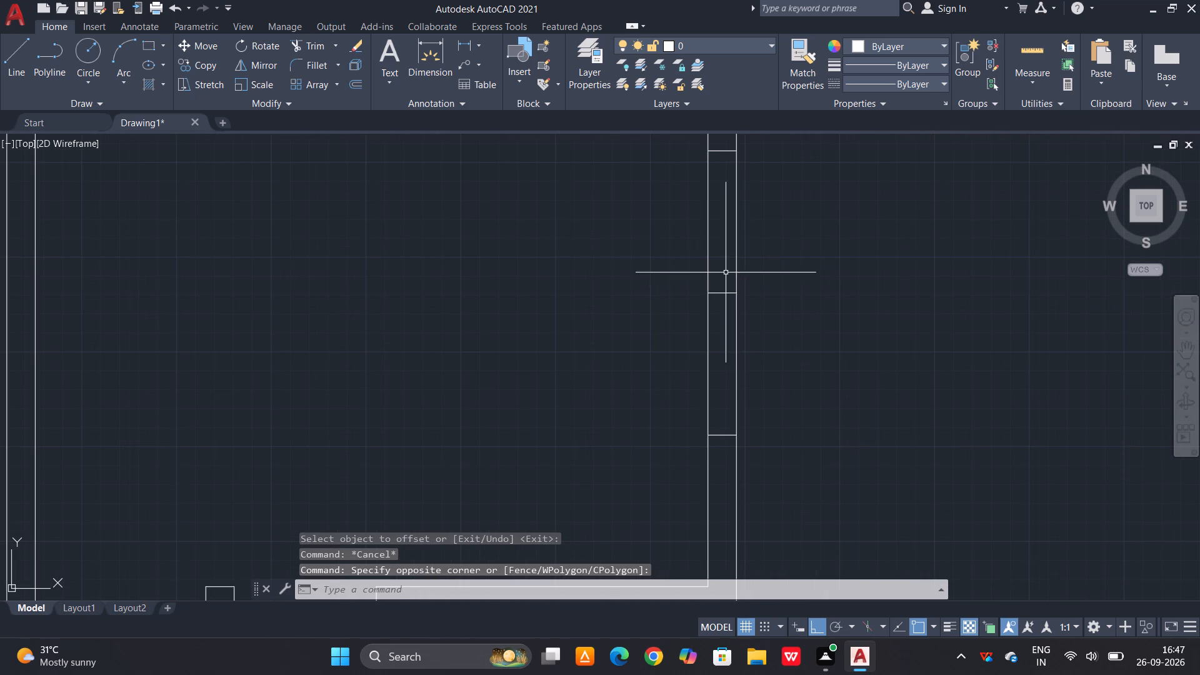
drag(726, 272, 724, 280)
click(708, 368)
scroll(708, 371, down, 1)
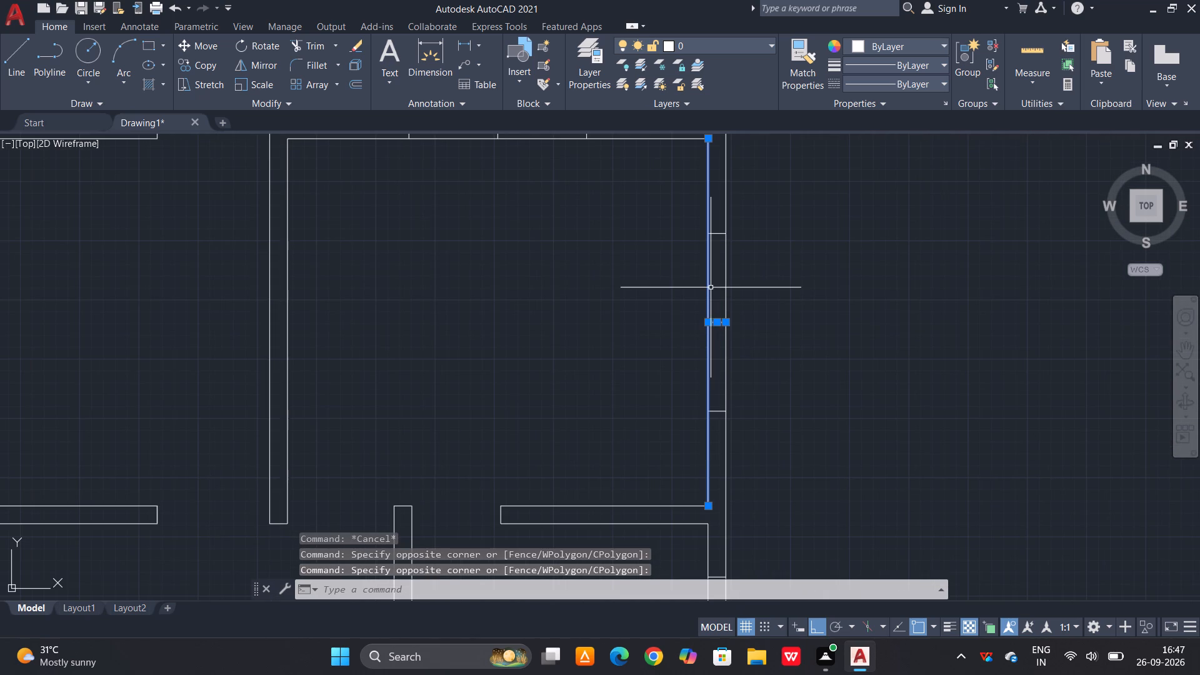
shift+click(709, 284)
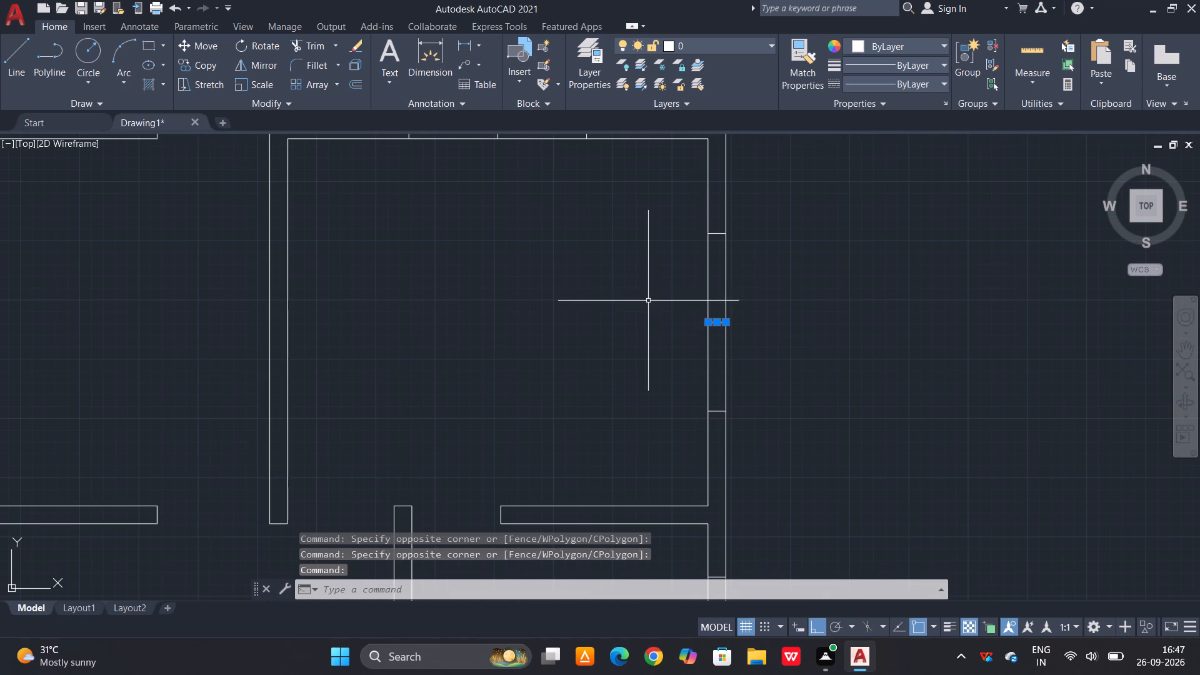
scroll(658, 294, down, 3)
scroll(627, 267, up, 3)
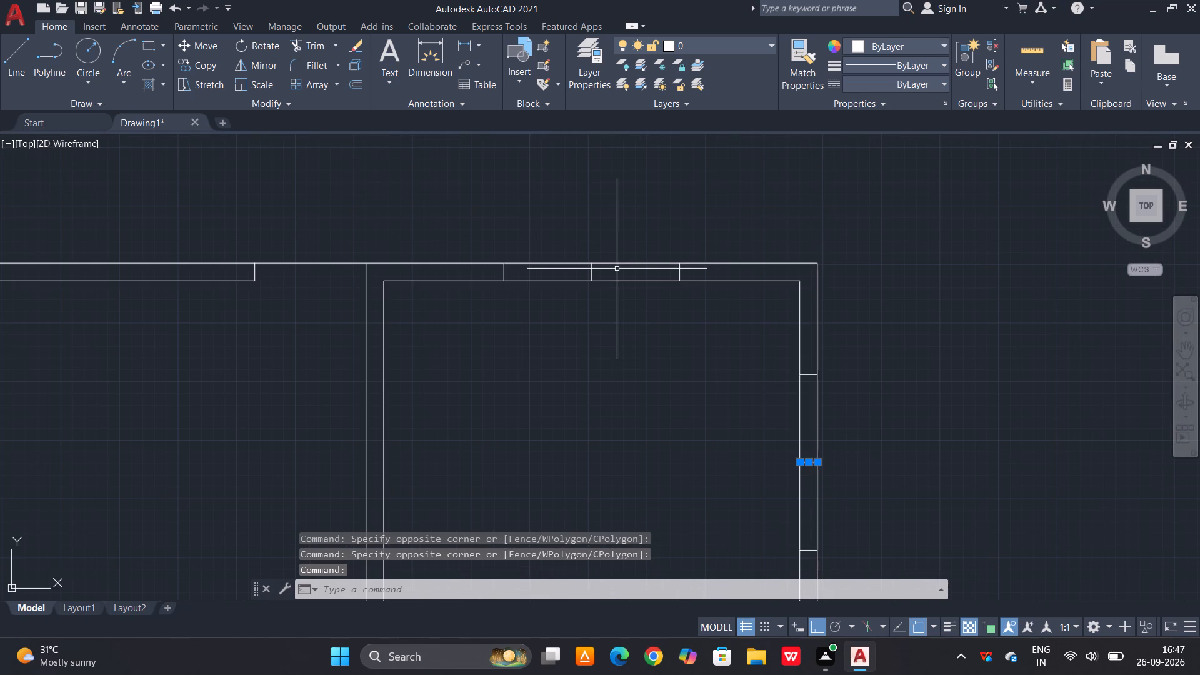
click(614, 269)
click(571, 268)
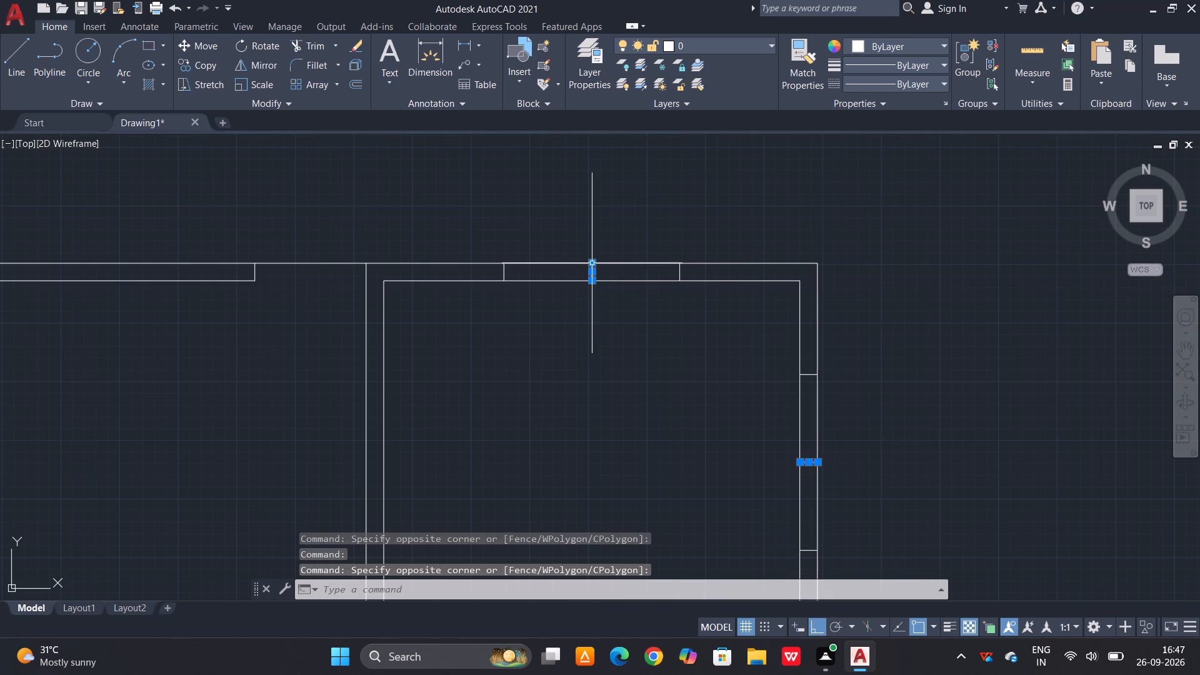
scroll(596, 265, down, 4)
scroll(426, 284, up, 3)
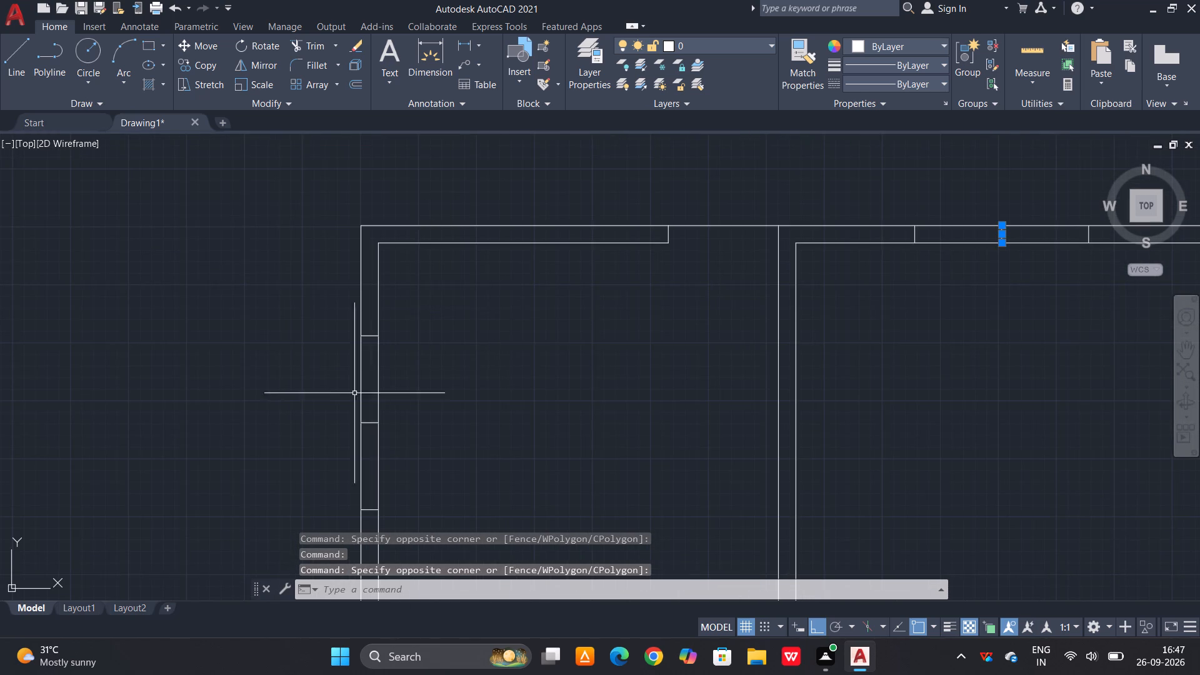
scroll(347, 397, up, 1)
click(386, 417)
click(384, 476)
scroll(453, 277, down, 2)
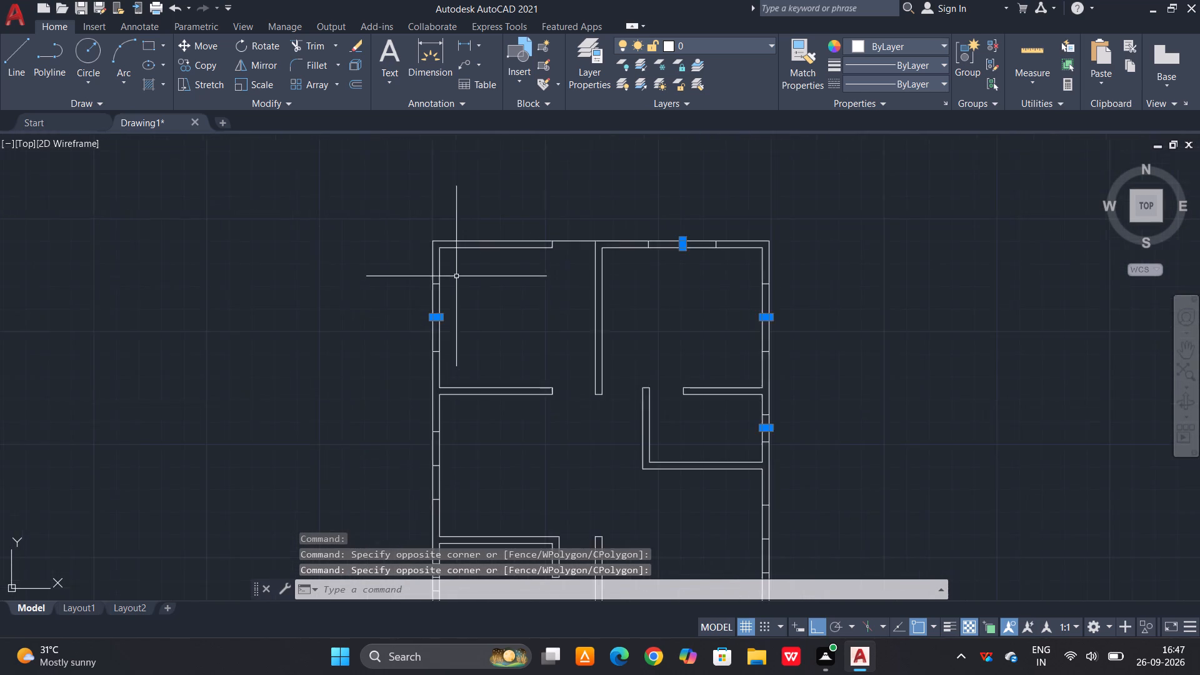
scroll(459, 275, down, 3)
scroll(477, 407, up, 1)
scroll(466, 351, up, 2)
scroll(449, 226, up, 1)
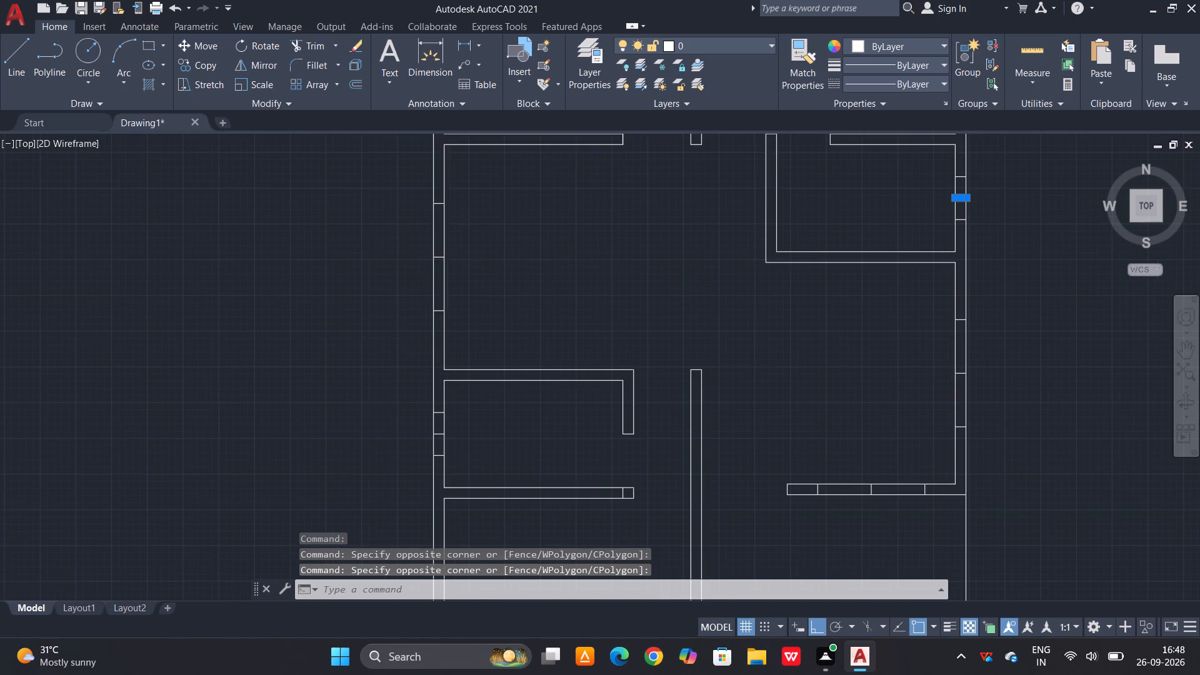
scroll(449, 226, up, 2)
click(390, 317)
click(387, 386)
scroll(457, 269, down, 4)
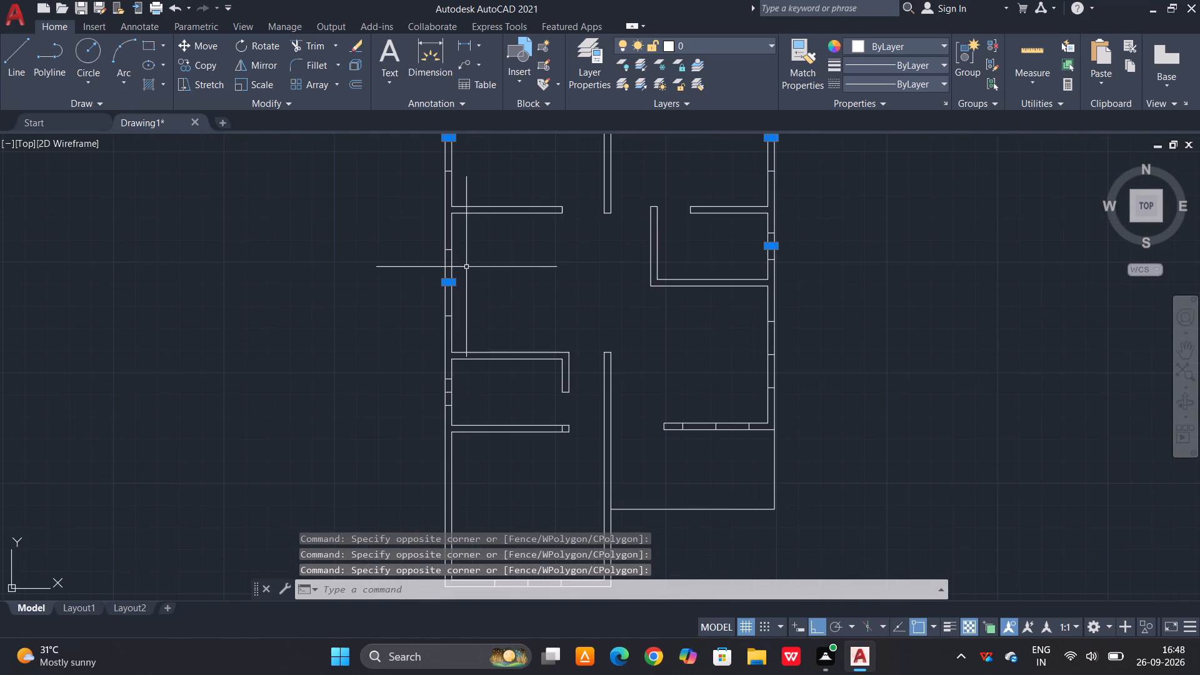
scroll(451, 420, up, 3)
click(426, 308)
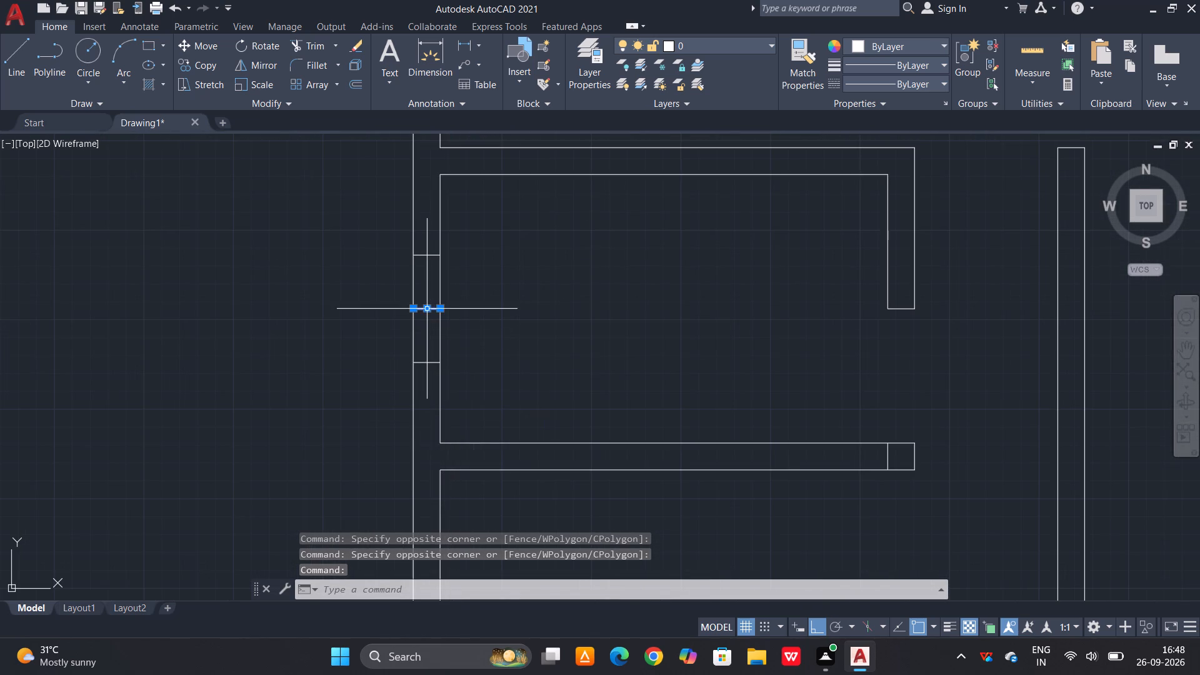
scroll(600, 222, down, 4)
scroll(623, 351, up, 3)
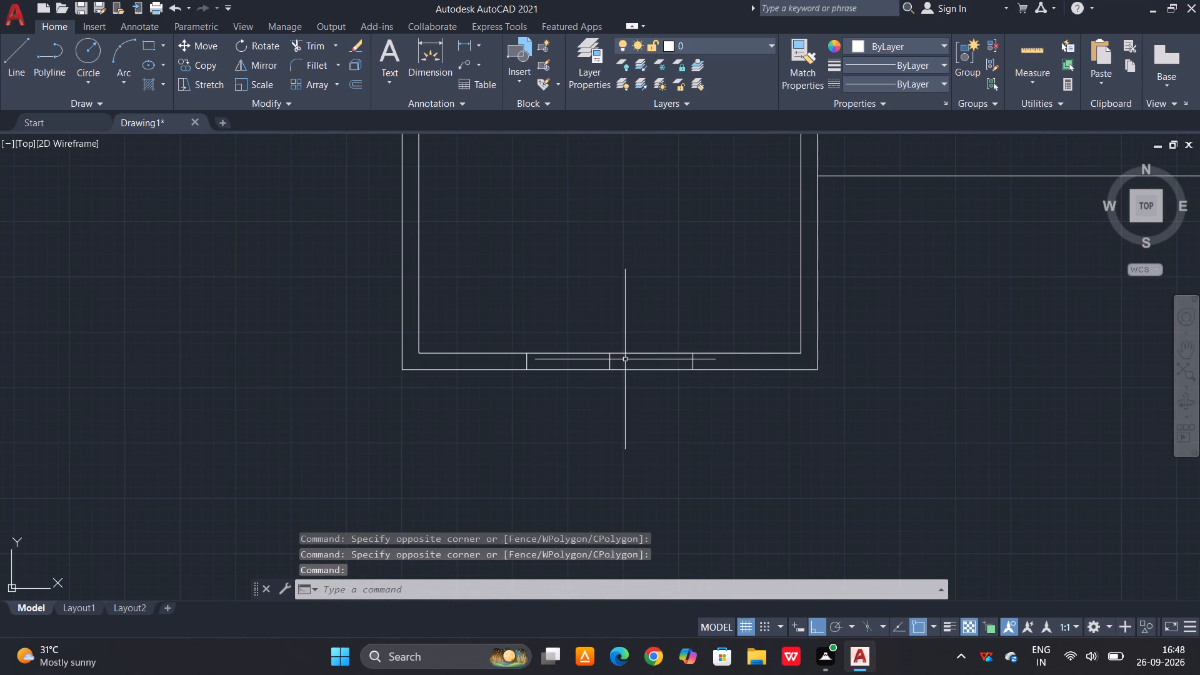
click(625, 359)
click(593, 367)
scroll(558, 427, down, 3)
scroll(710, 330, up, 1)
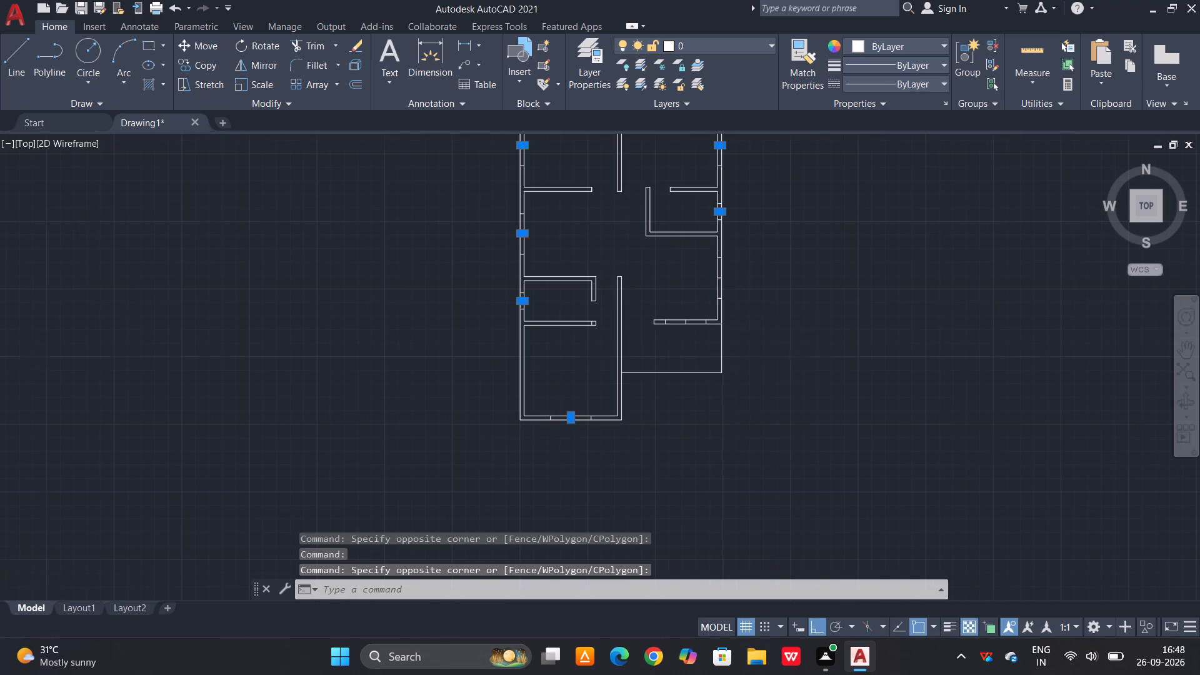
scroll(709, 330, up, 2)
click(618, 291)
click(549, 291)
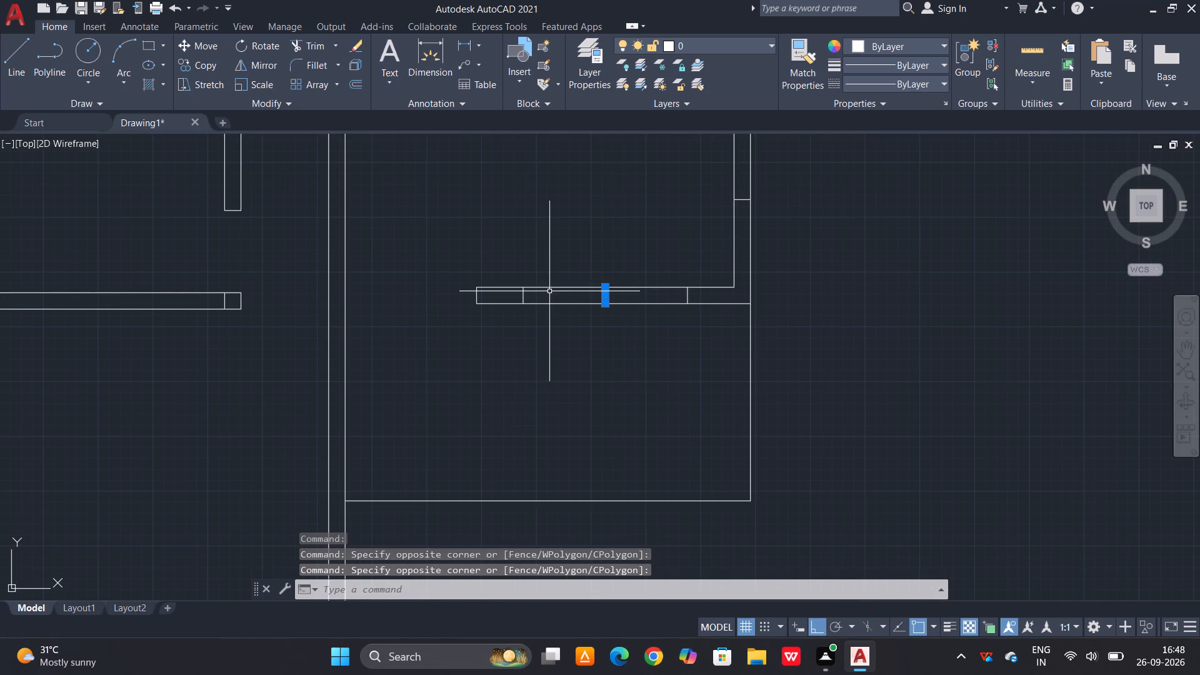
scroll(649, 299, down, 2)
scroll(684, 209, up, 3)
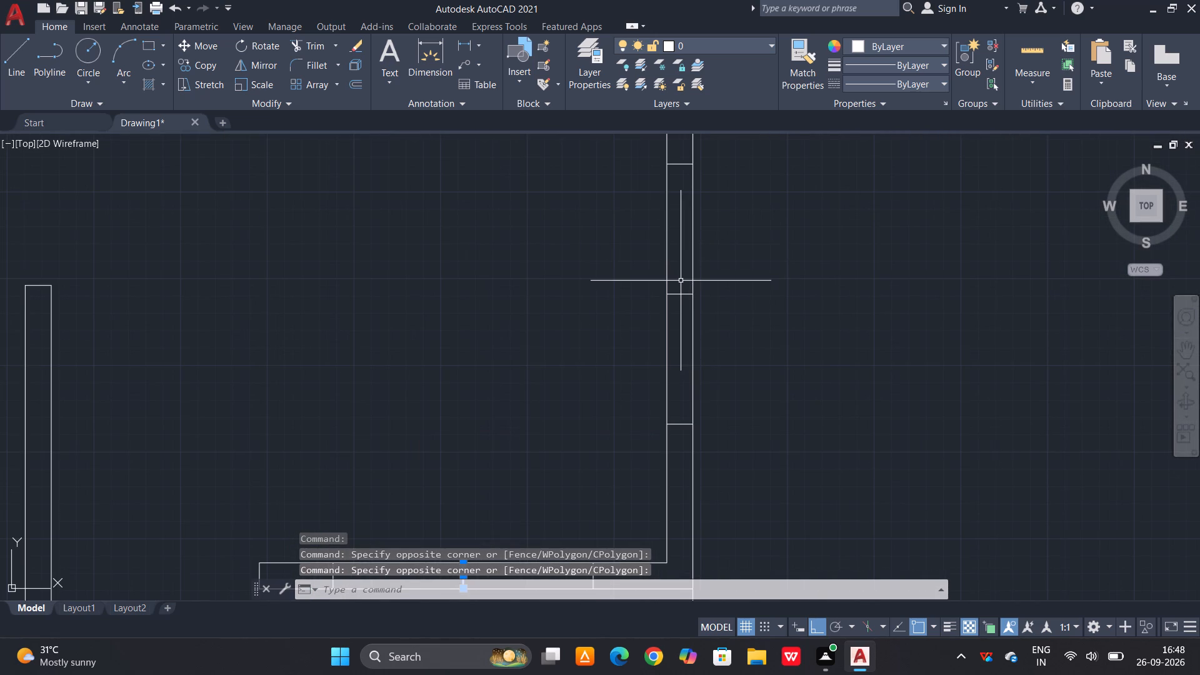
click(680, 281)
click(671, 323)
key(Delete)
scroll(721, 342, down, 2)
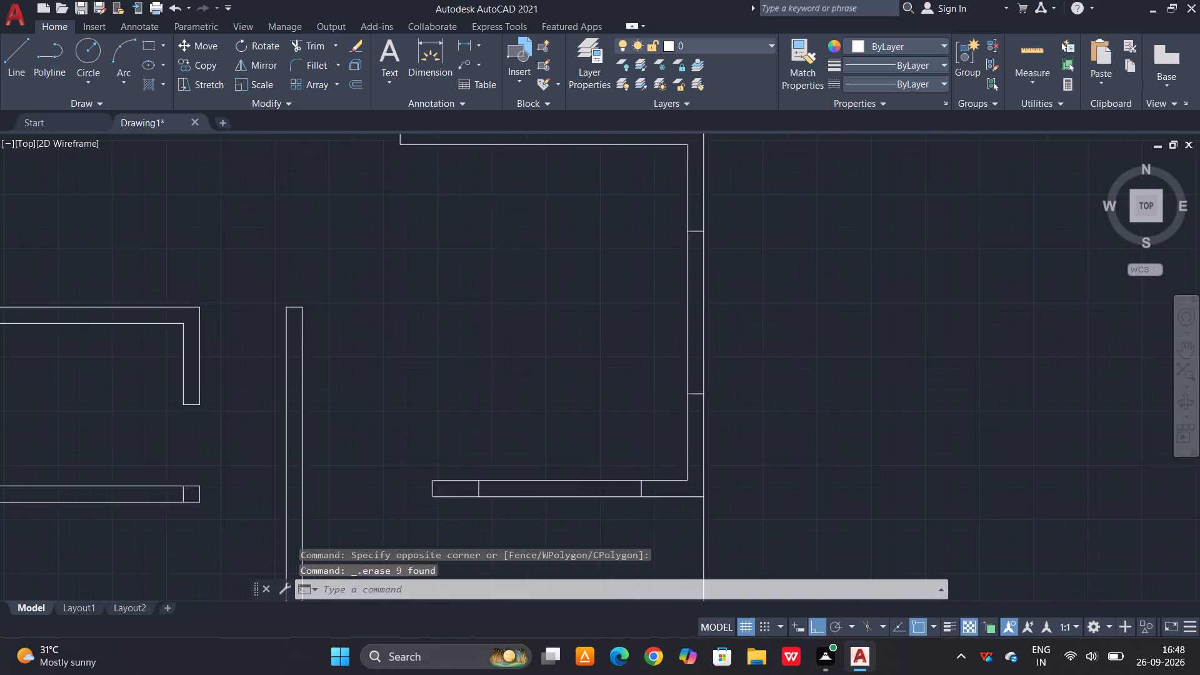
scroll(742, 378, down, 2)
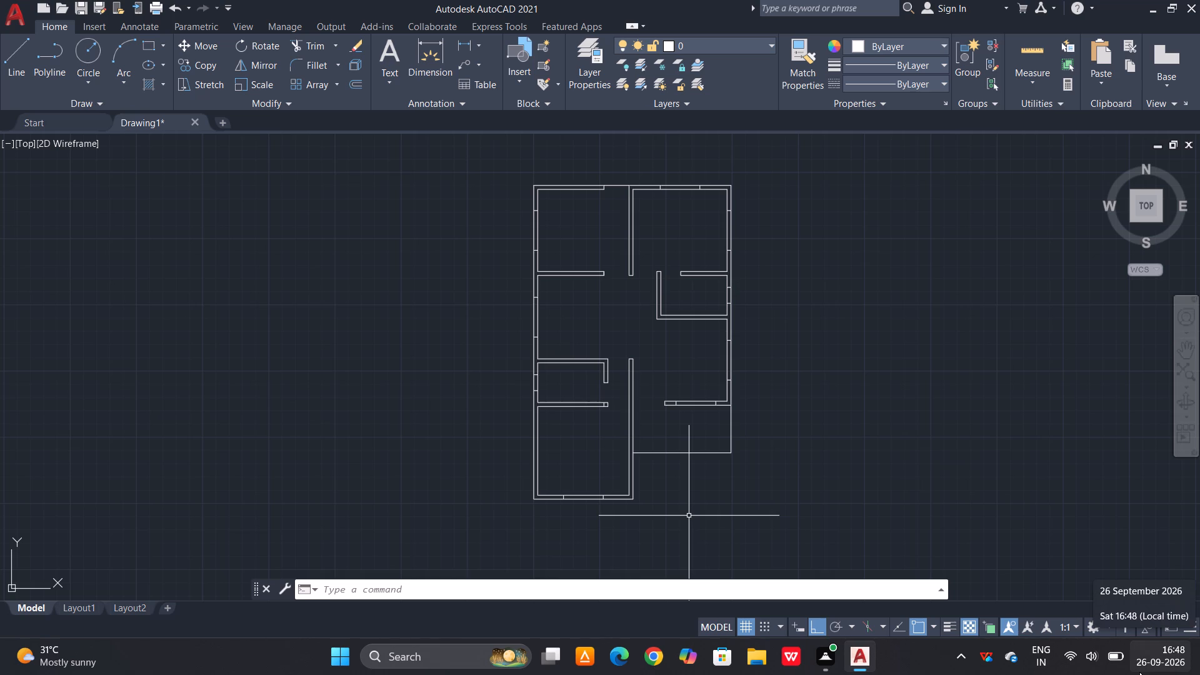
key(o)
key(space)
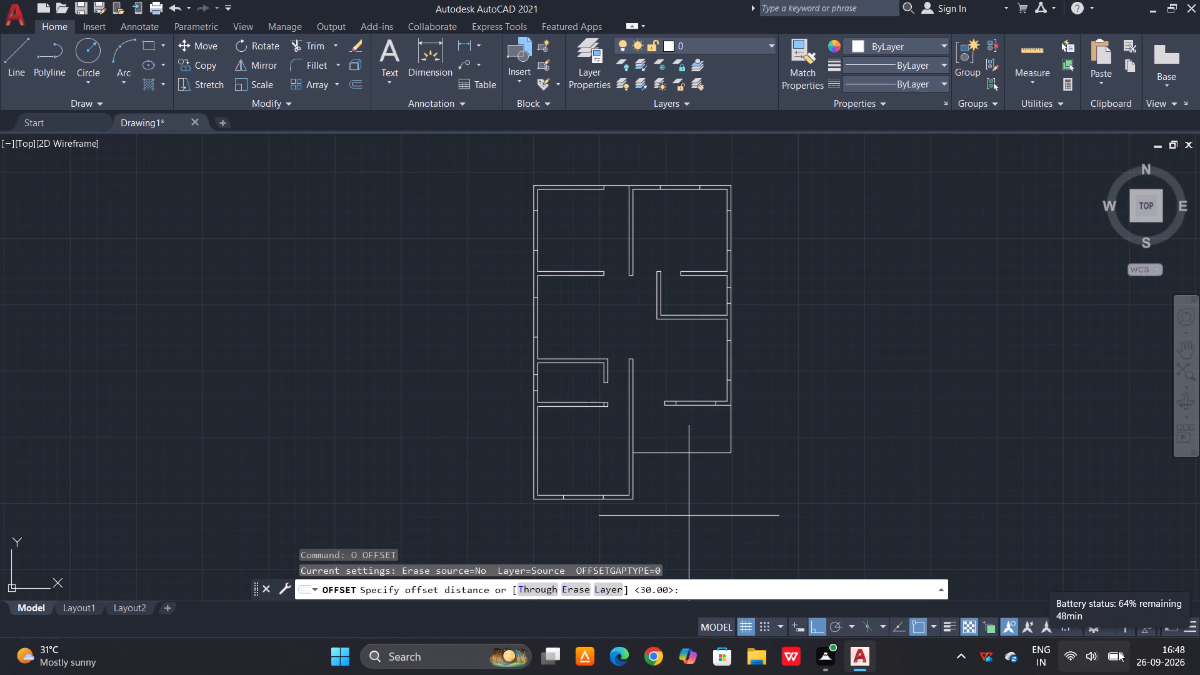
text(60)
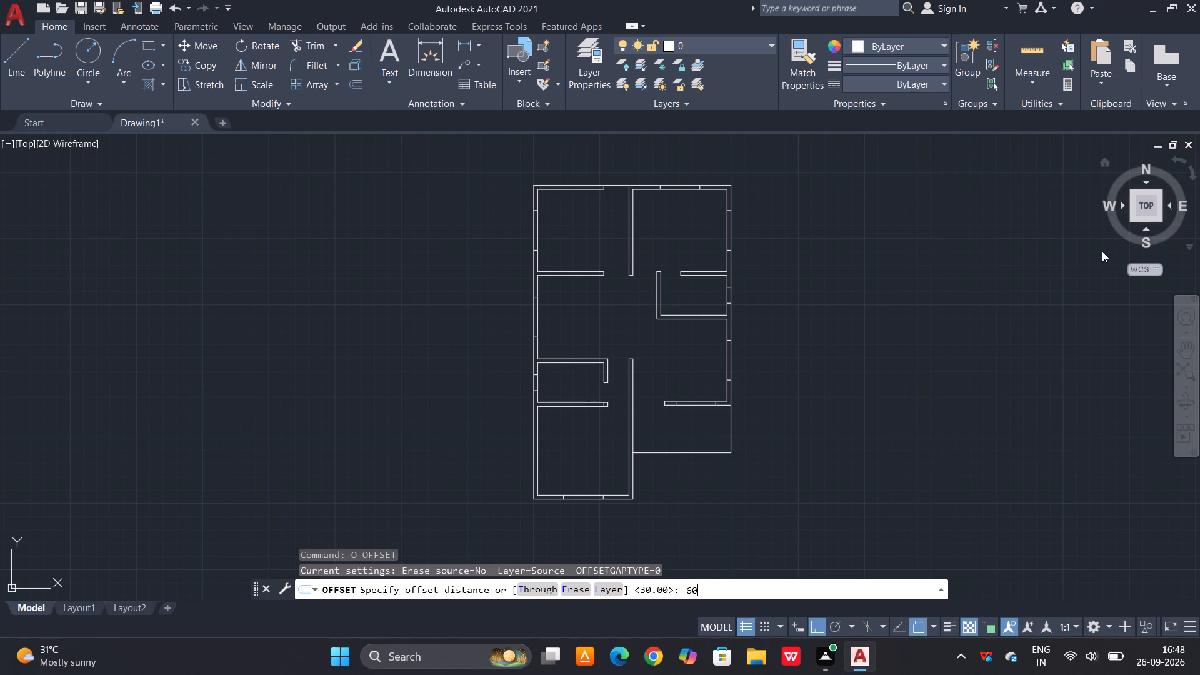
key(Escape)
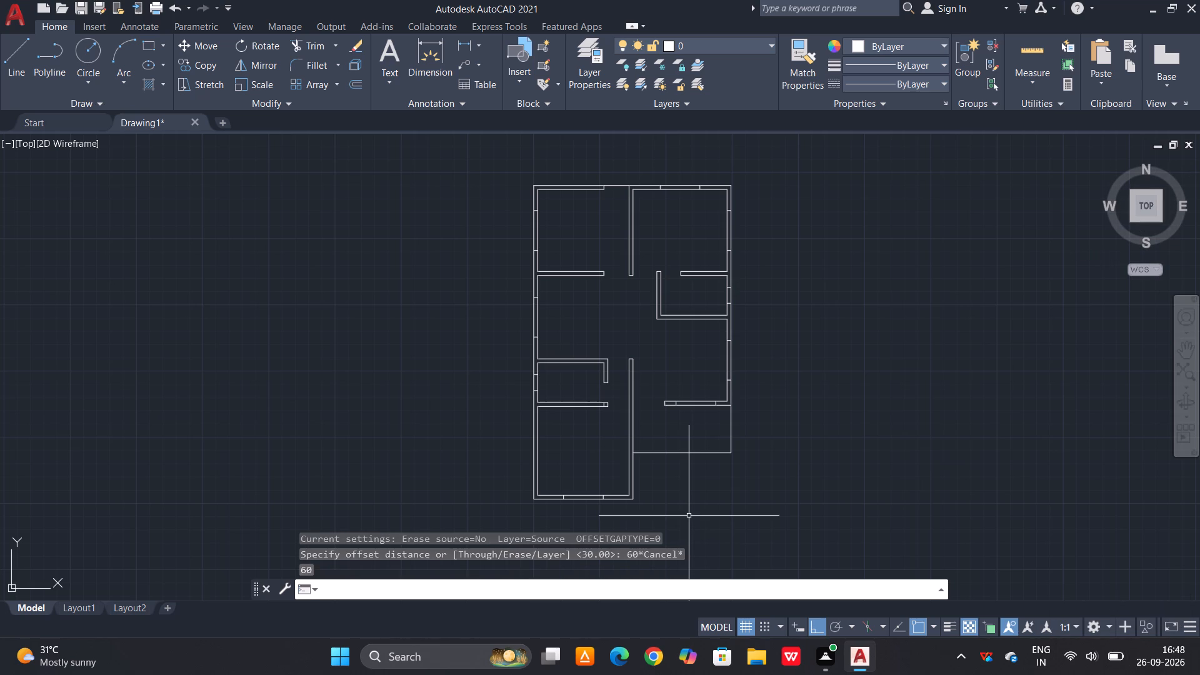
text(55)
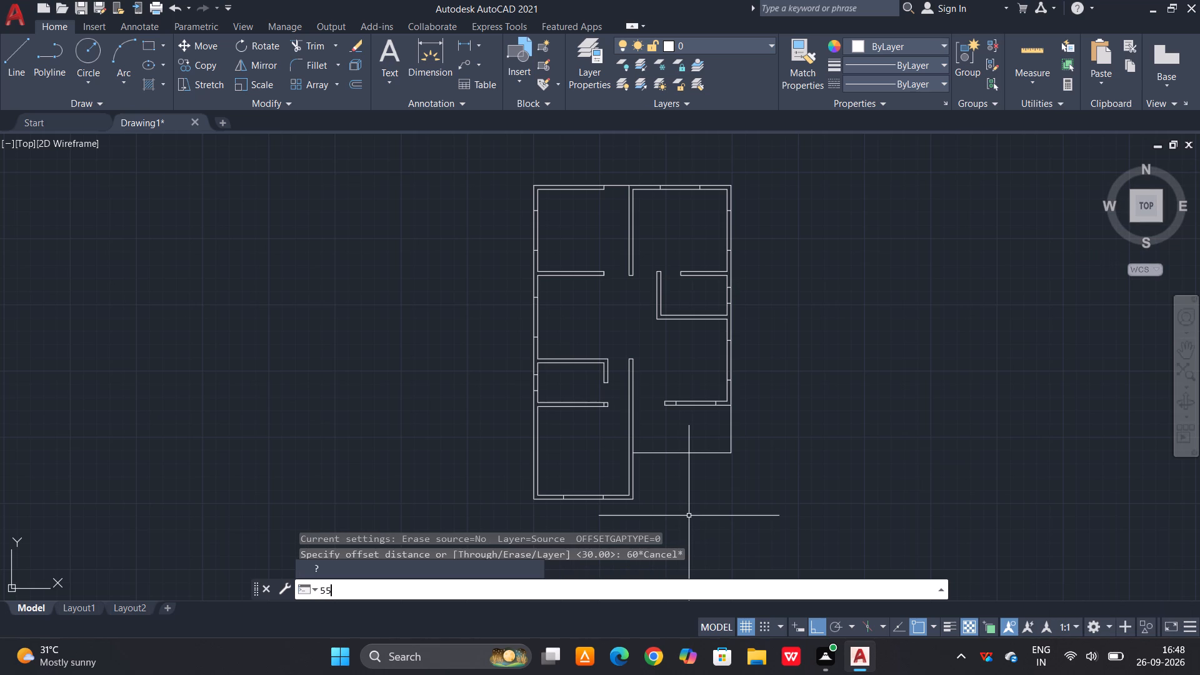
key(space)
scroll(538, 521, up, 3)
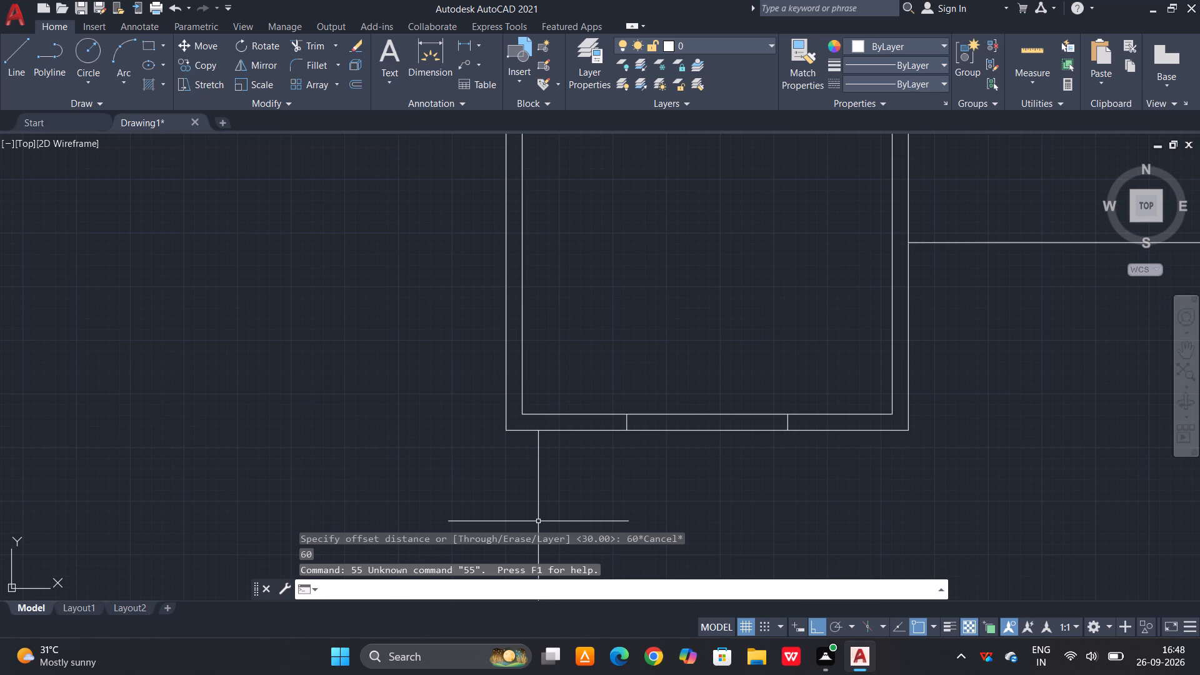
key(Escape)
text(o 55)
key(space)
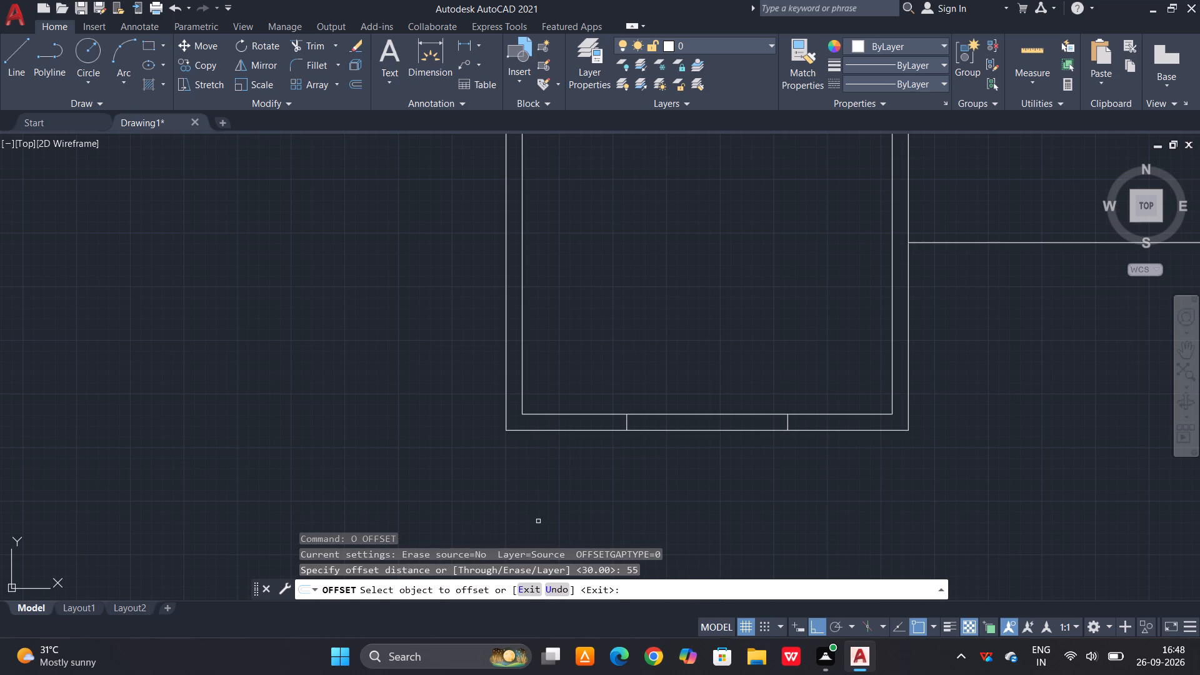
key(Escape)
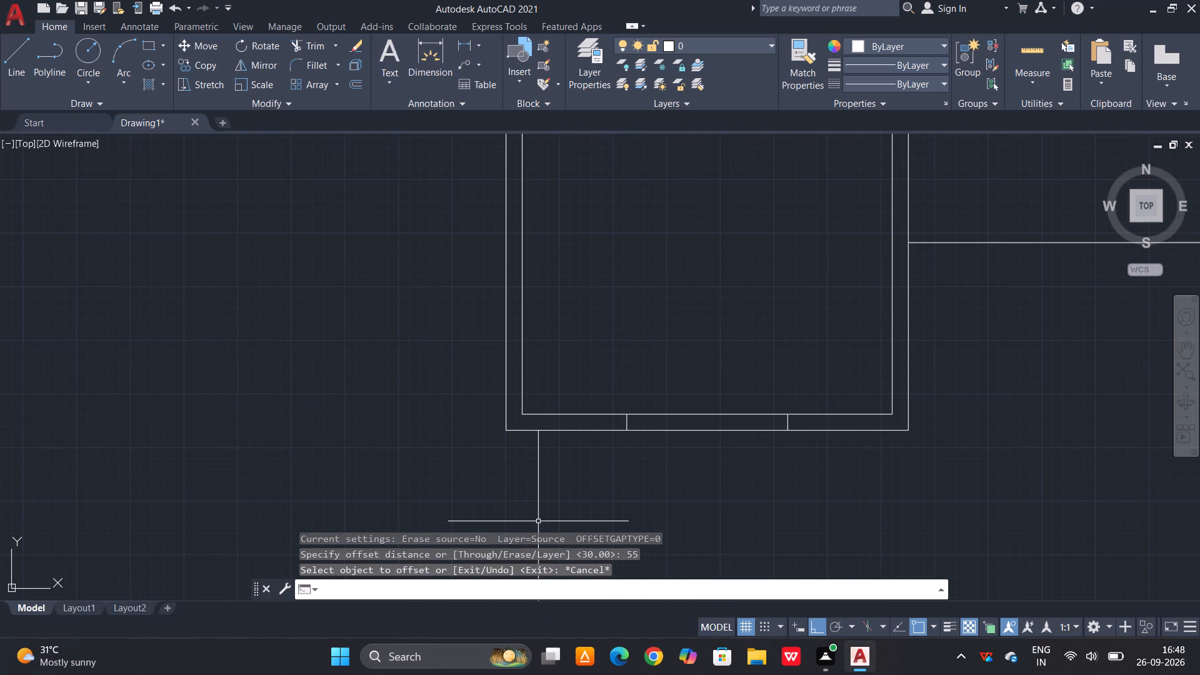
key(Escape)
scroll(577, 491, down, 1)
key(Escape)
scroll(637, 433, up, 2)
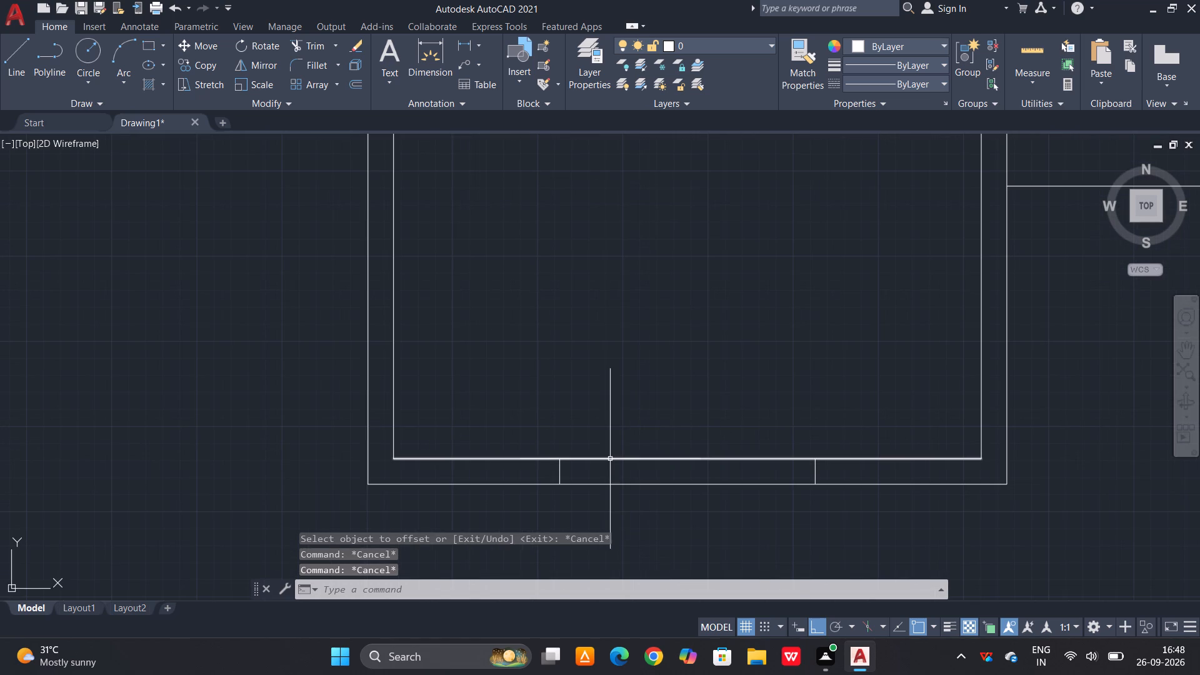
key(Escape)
Offset both edge lines of the opening in the lower-left room's bottom outer wall inward by 55.
text(o 55)
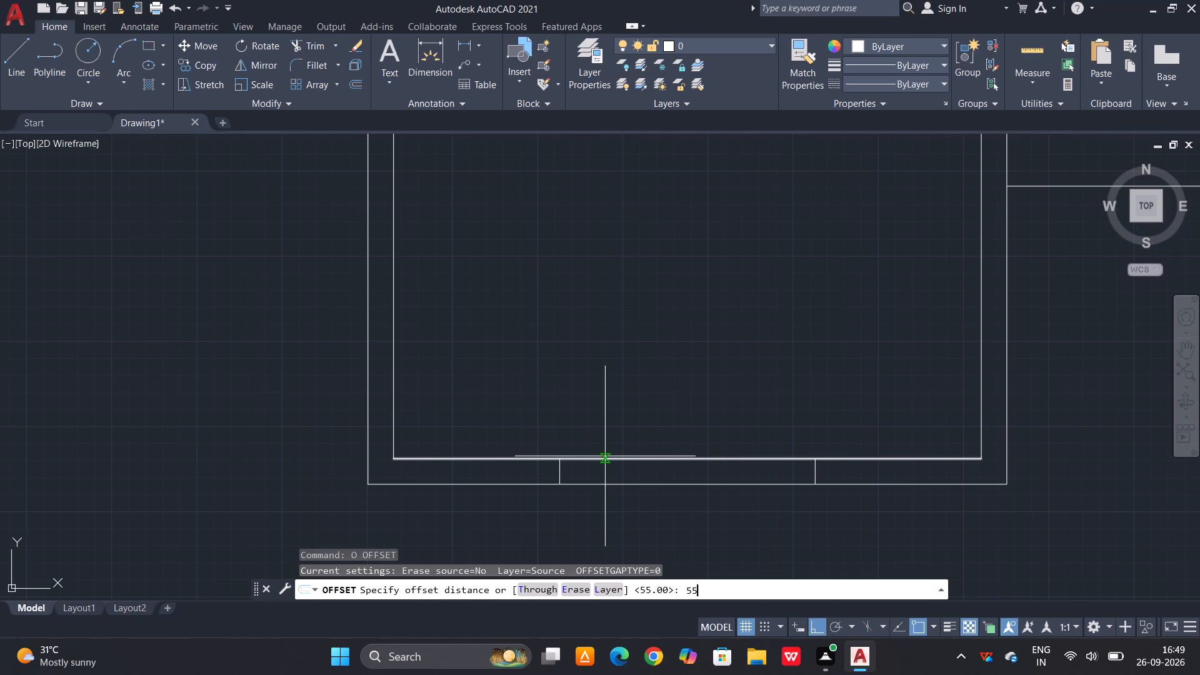
key(space)
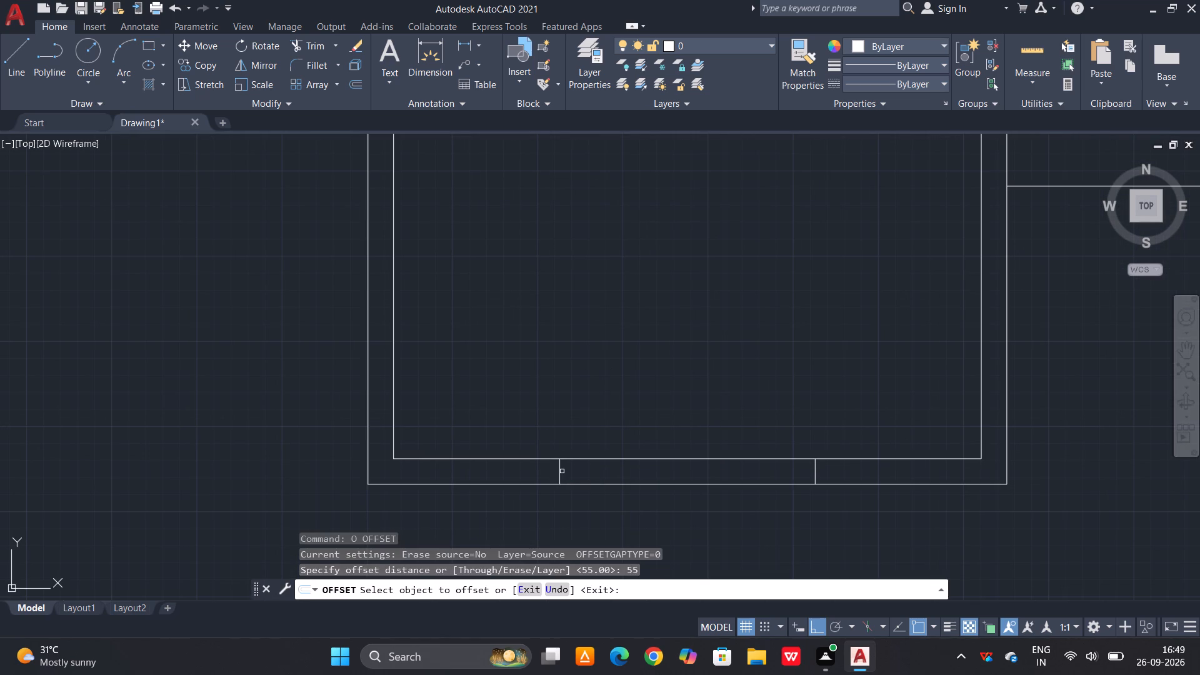
click(562, 471)
click(612, 481)
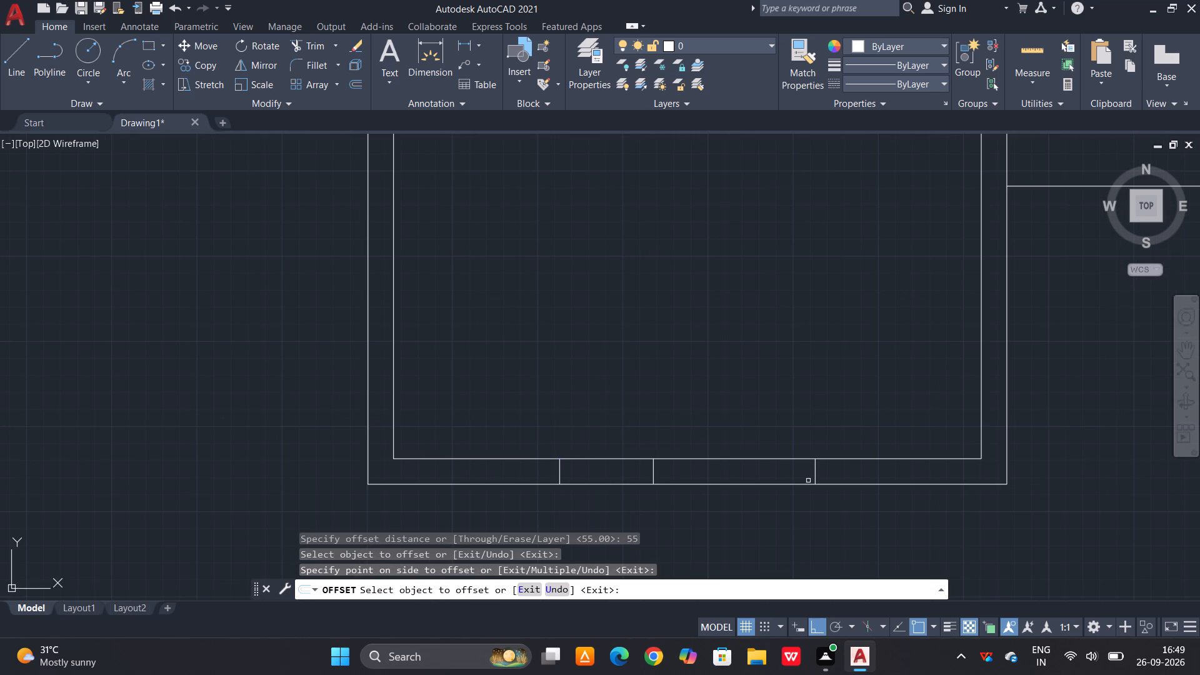
click(814, 478)
click(744, 476)
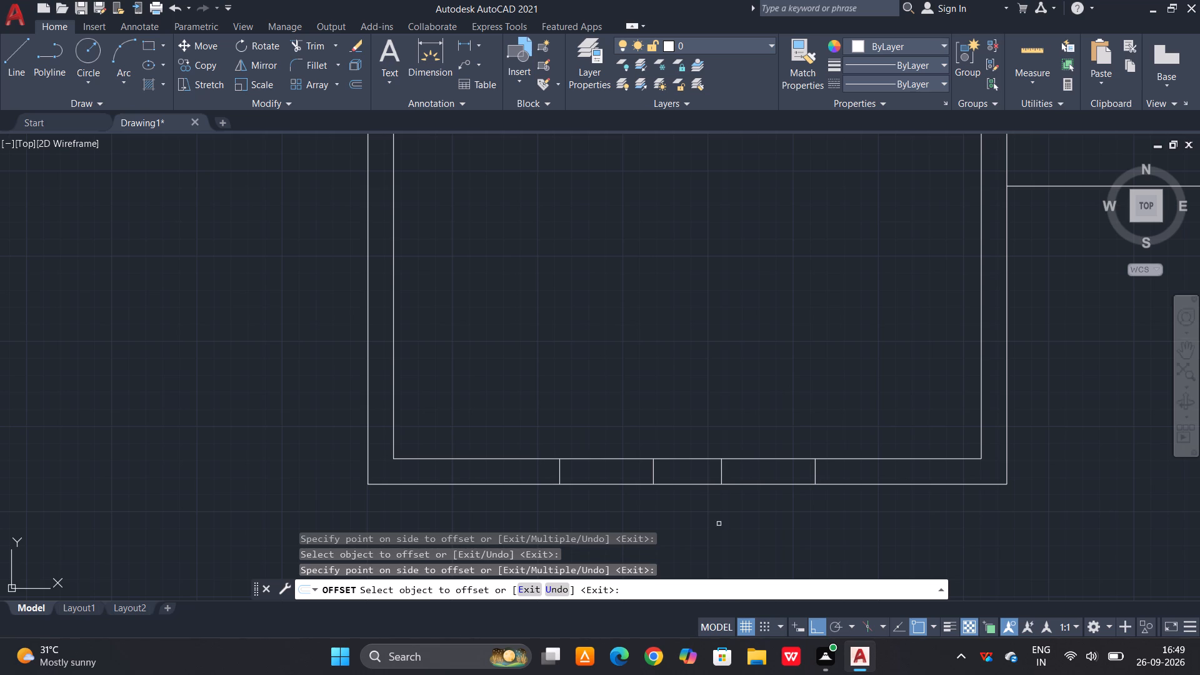
scroll(719, 530, down, 1)
scroll(626, 354, up, 1)
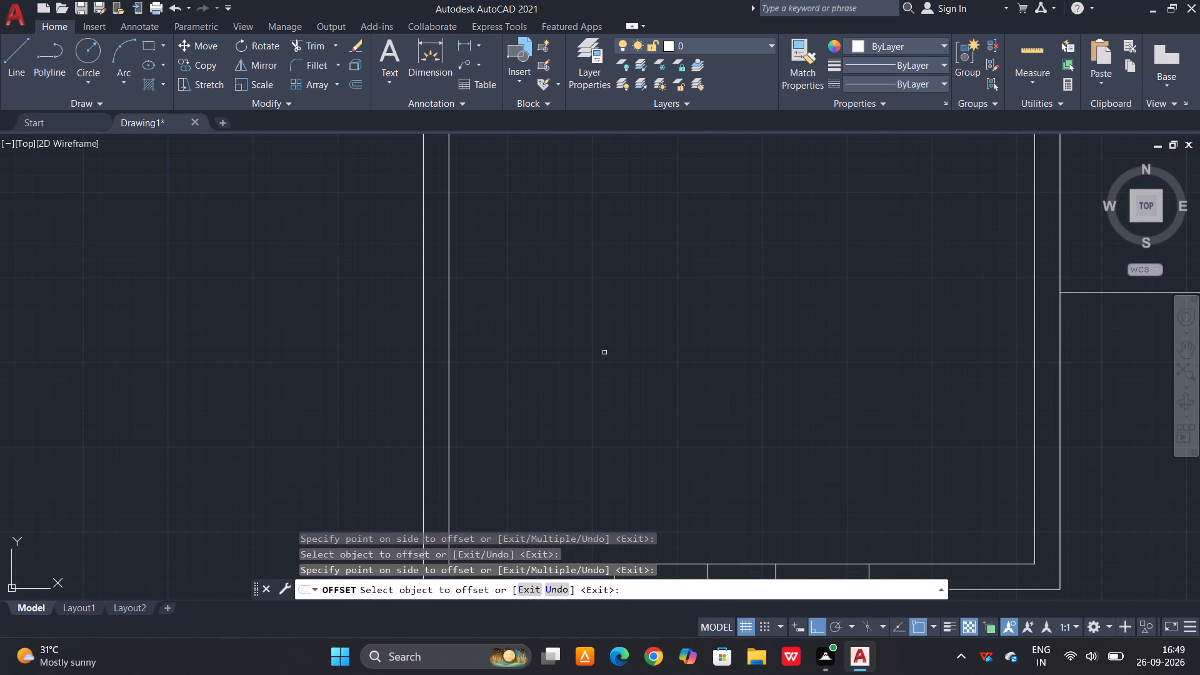
scroll(614, 421, down, 3)
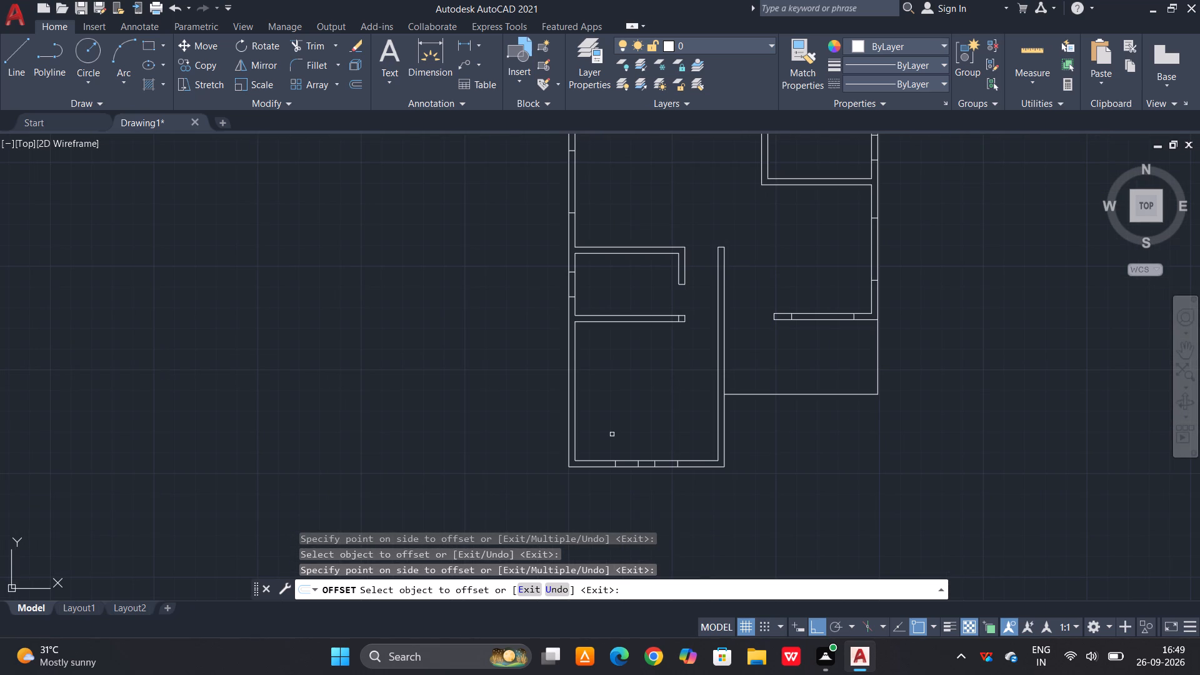
Offset both edge lines of the middle-left room's window opening in the left outer wall inward by 55.
scroll(602, 442, down, 1)
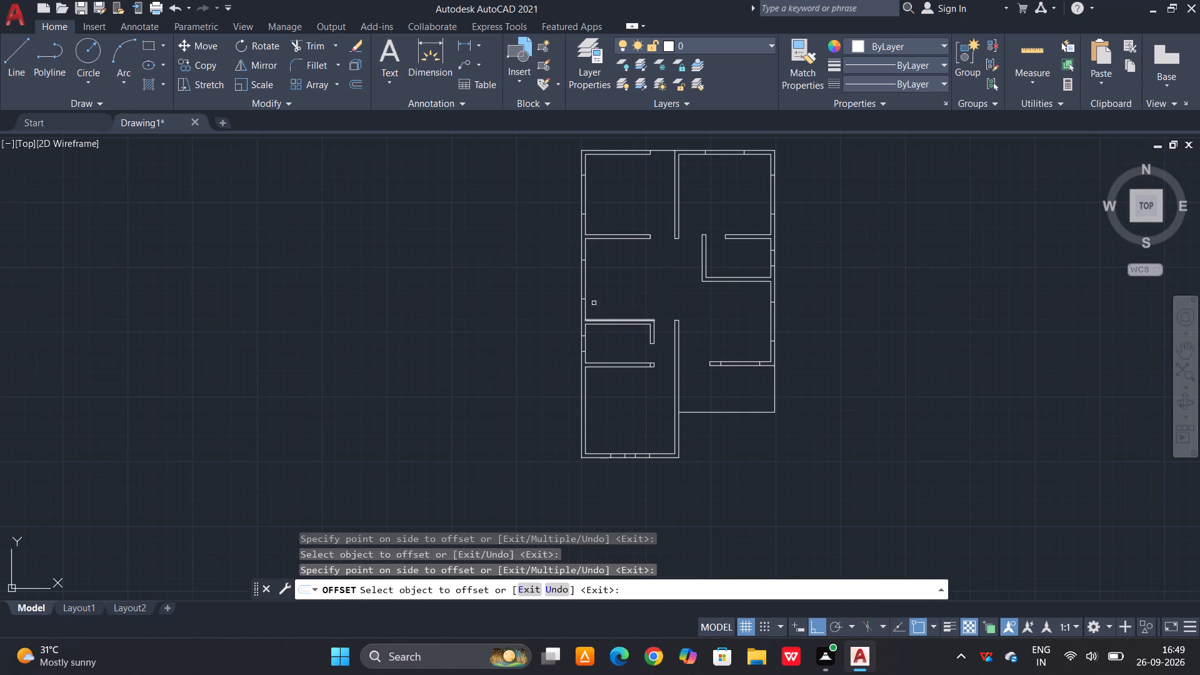
scroll(587, 292, up, 3)
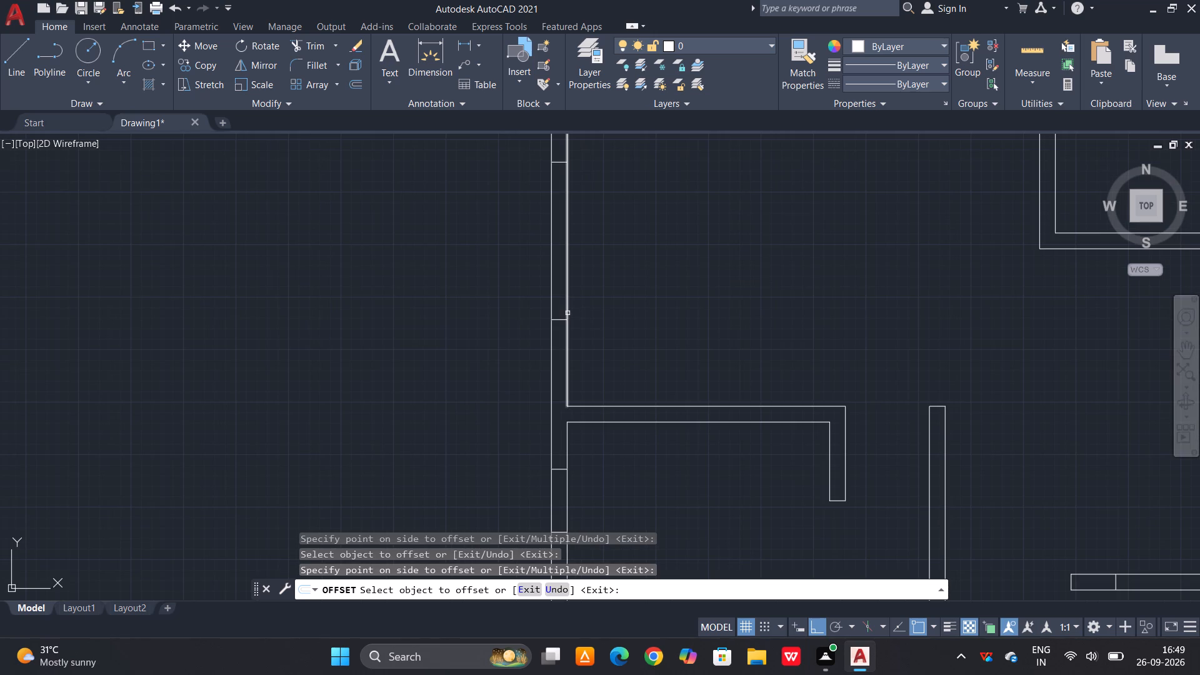
click(557, 322)
click(558, 284)
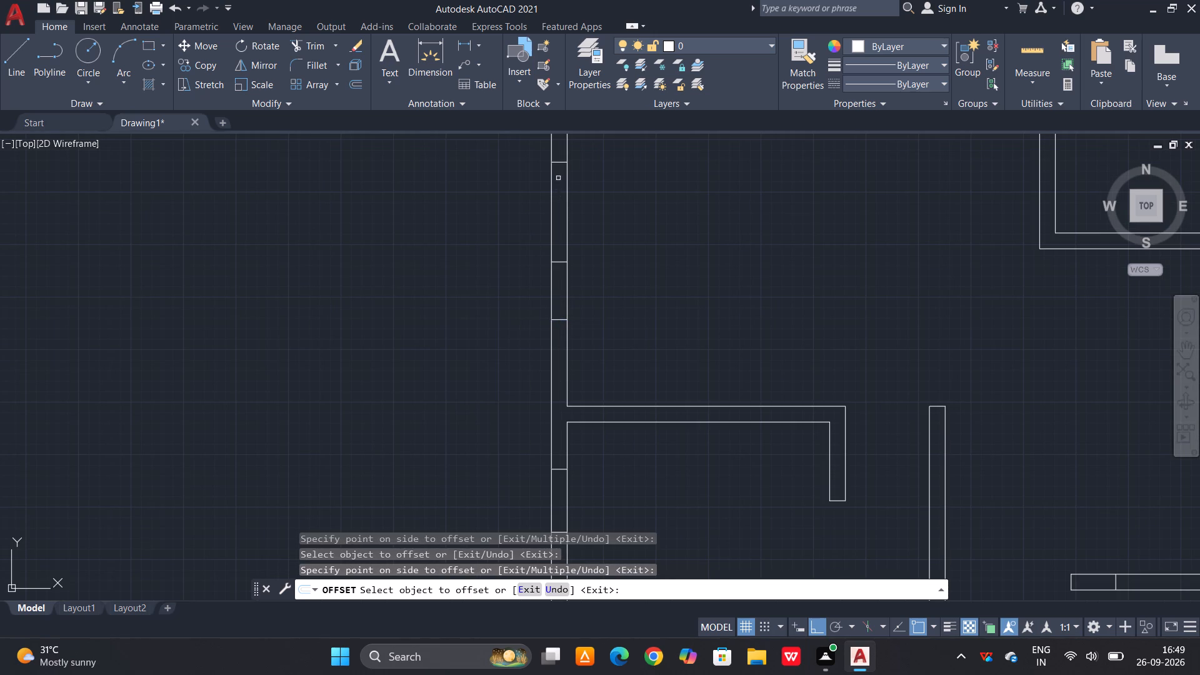
click(562, 163)
click(556, 225)
Offset both edge lines of the upper-left room's window opening in the left outer wall inward by 55.
scroll(685, 497, down, 1)
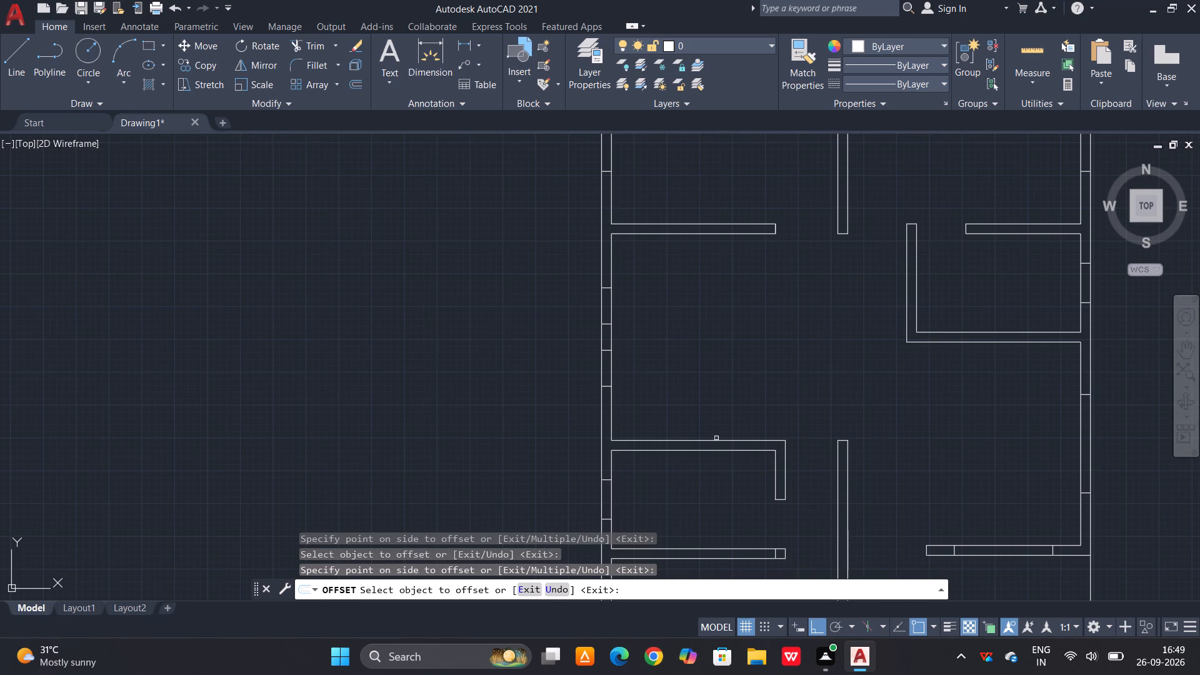
middle_drag(719, 400, 719, 539)
scroll(602, 212, up, 1)
click(608, 209)
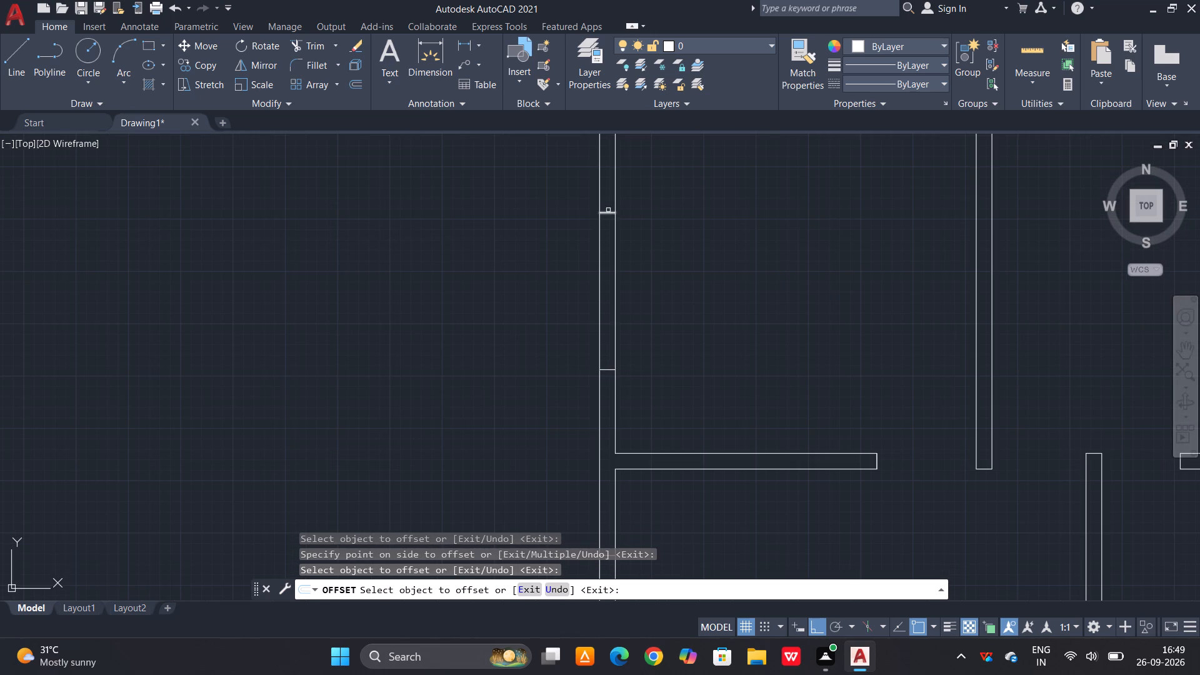
click(608, 210)
click(608, 227)
click(612, 210)
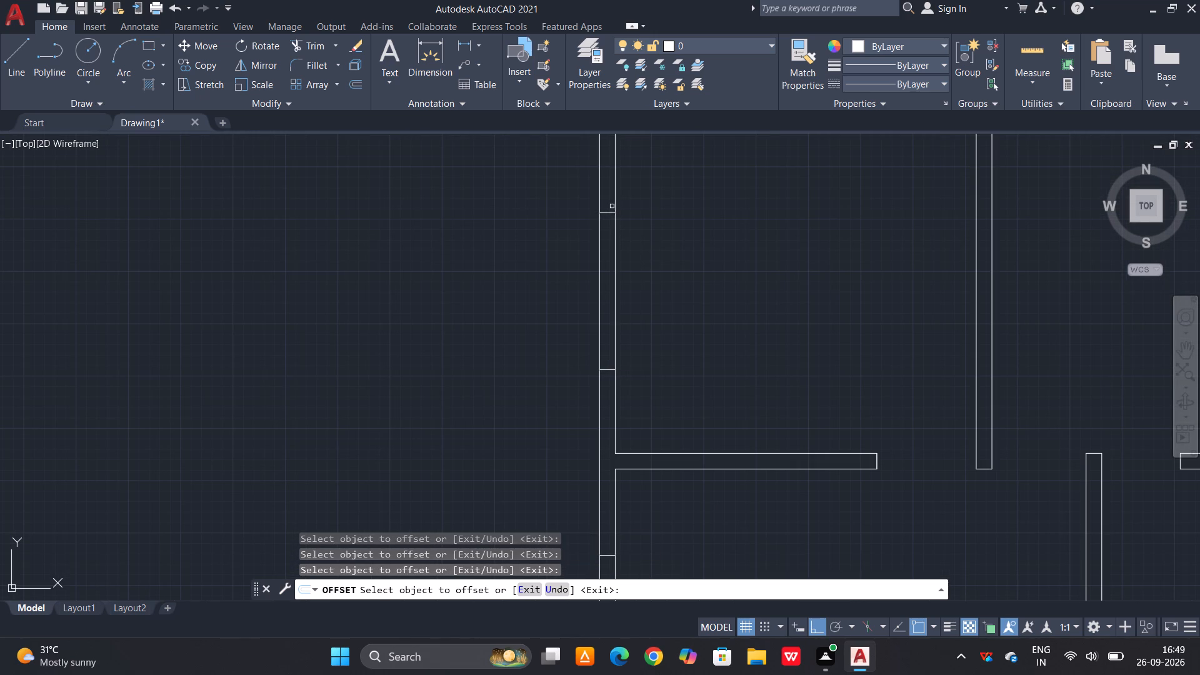
click(607, 215)
click(607, 211)
click(601, 264)
click(601, 369)
click(609, 322)
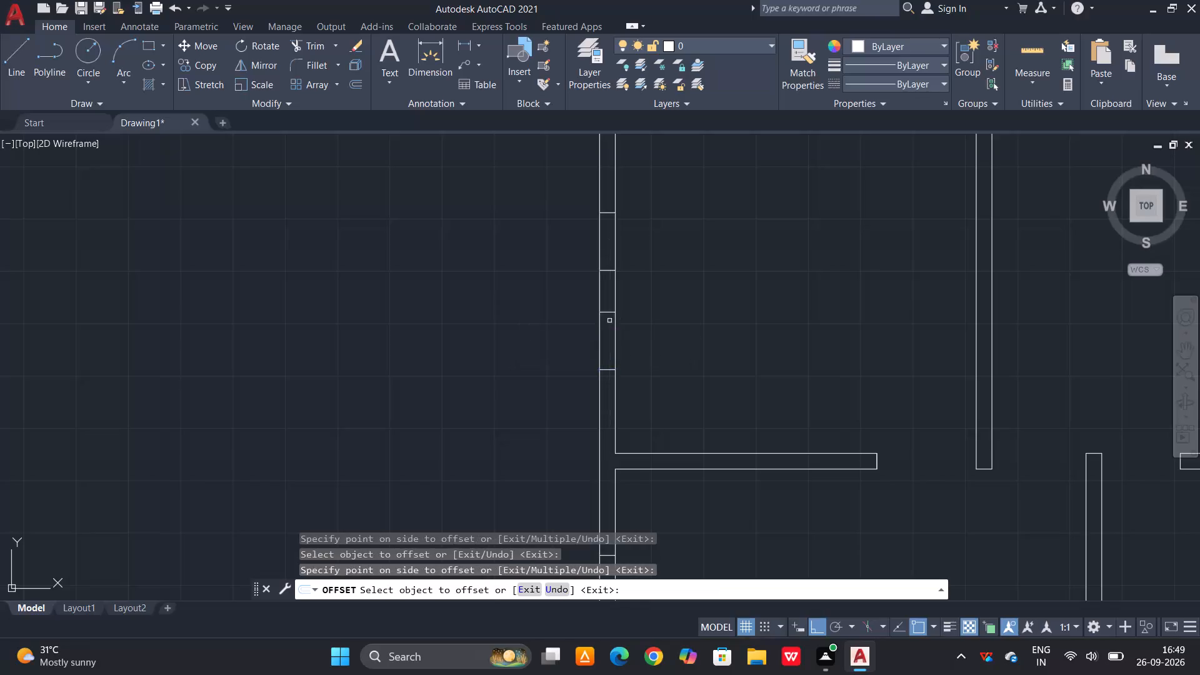
Offset both edge lines of the upper-right room's window opening in the top outer wall inward by 55.
scroll(614, 447, down, 2)
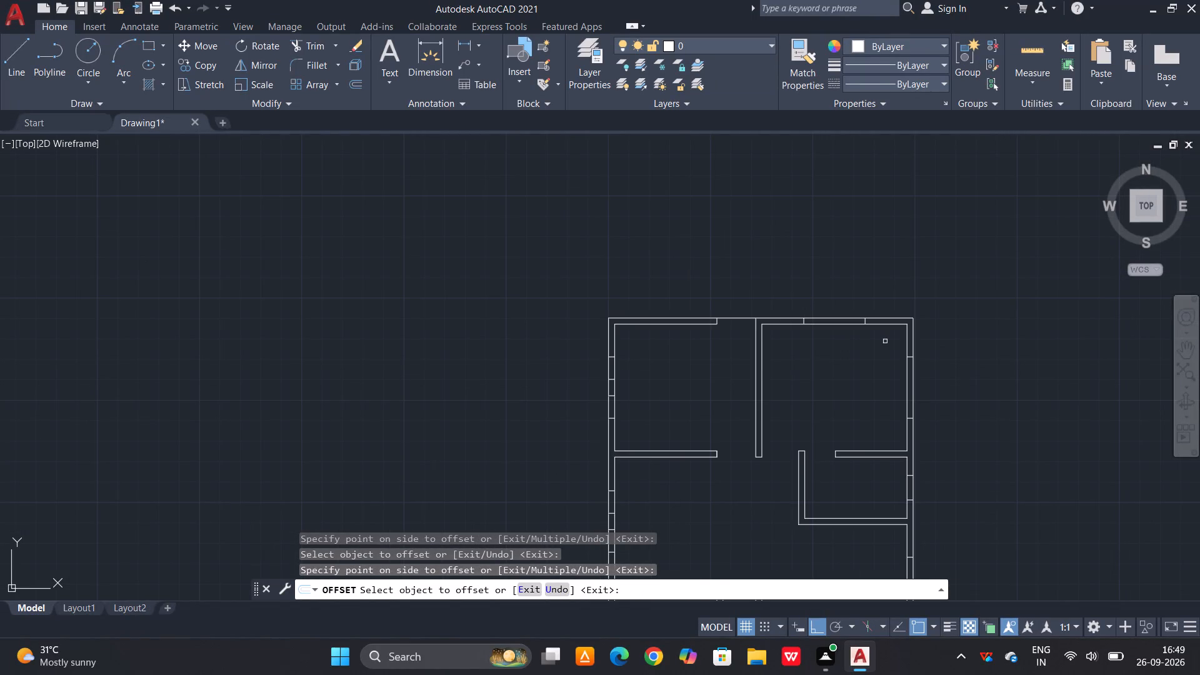
scroll(892, 341, up, 2)
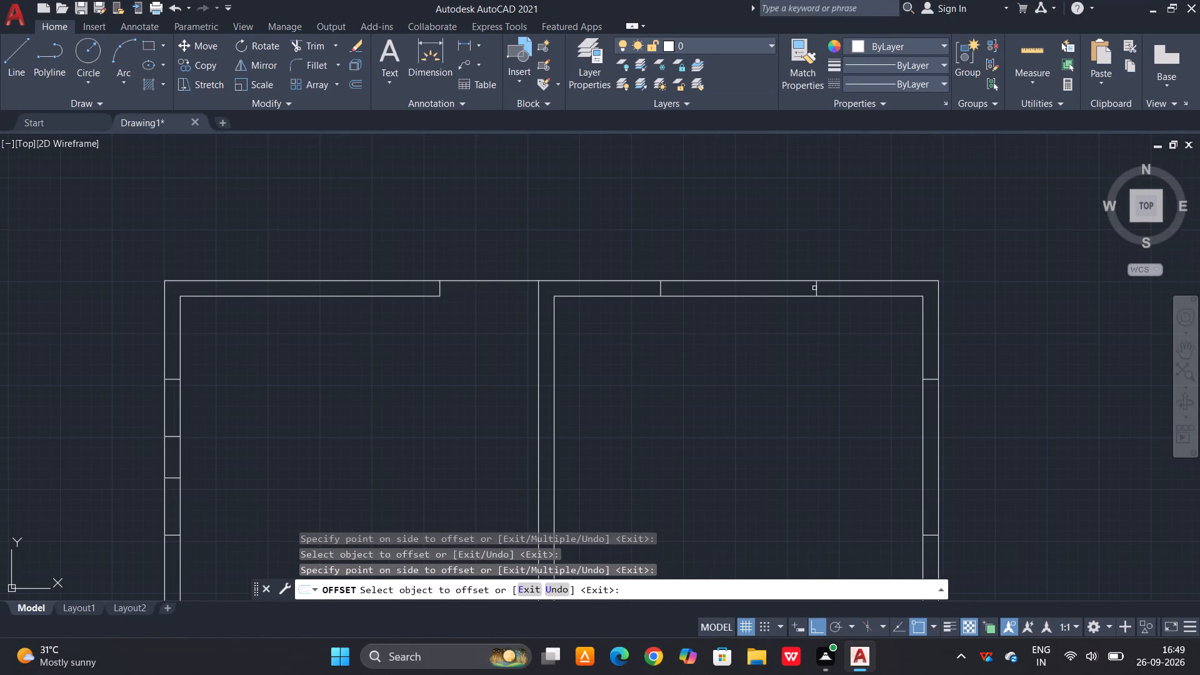
click(818, 289)
click(802, 289)
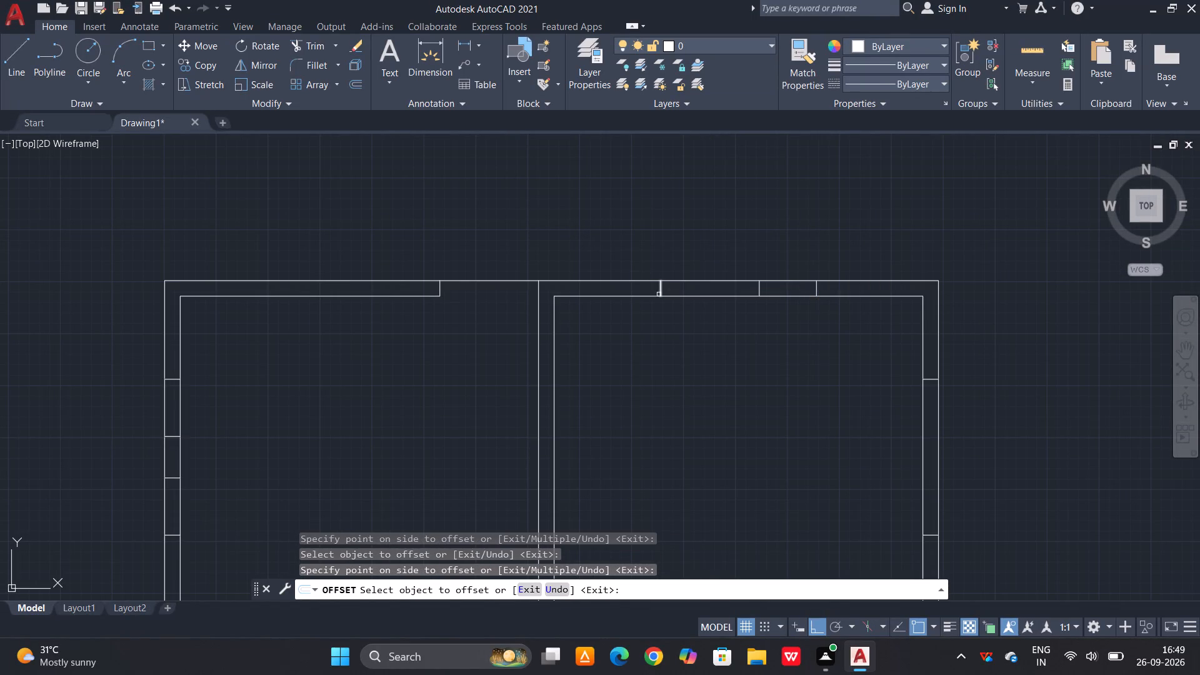
click(657, 293)
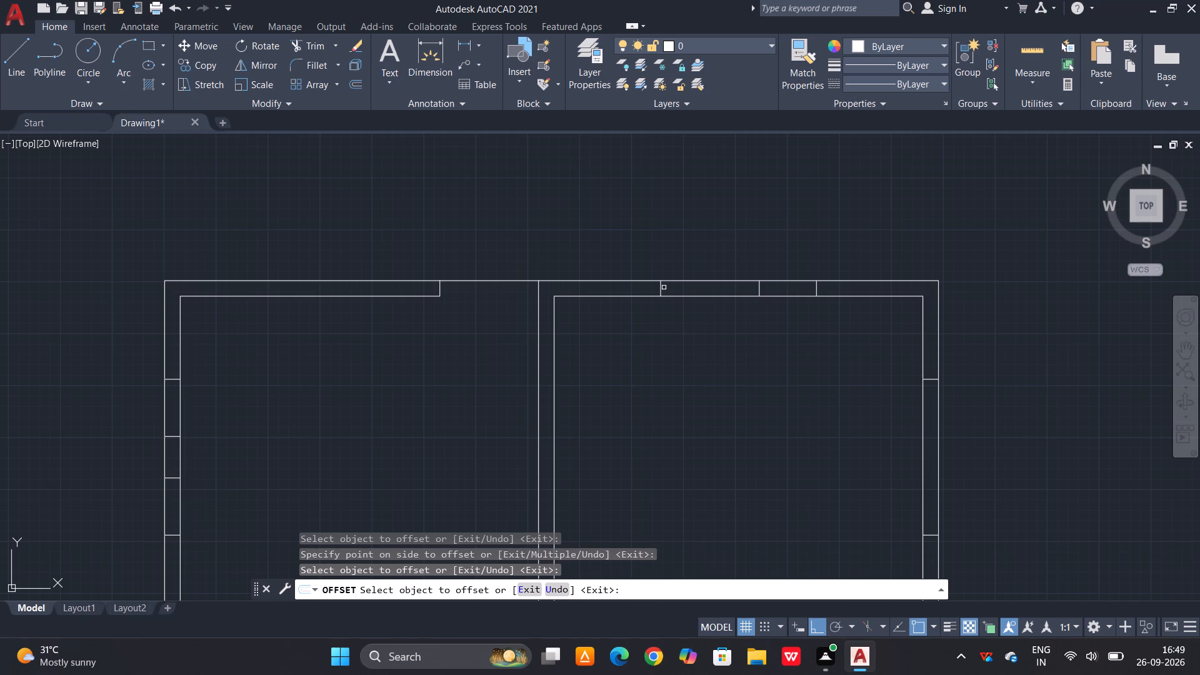
click(662, 287)
click(682, 287)
Offset both edge lines of the upper-right room's window opening in the right outer wall inward by 55.
scroll(934, 409, up, 2)
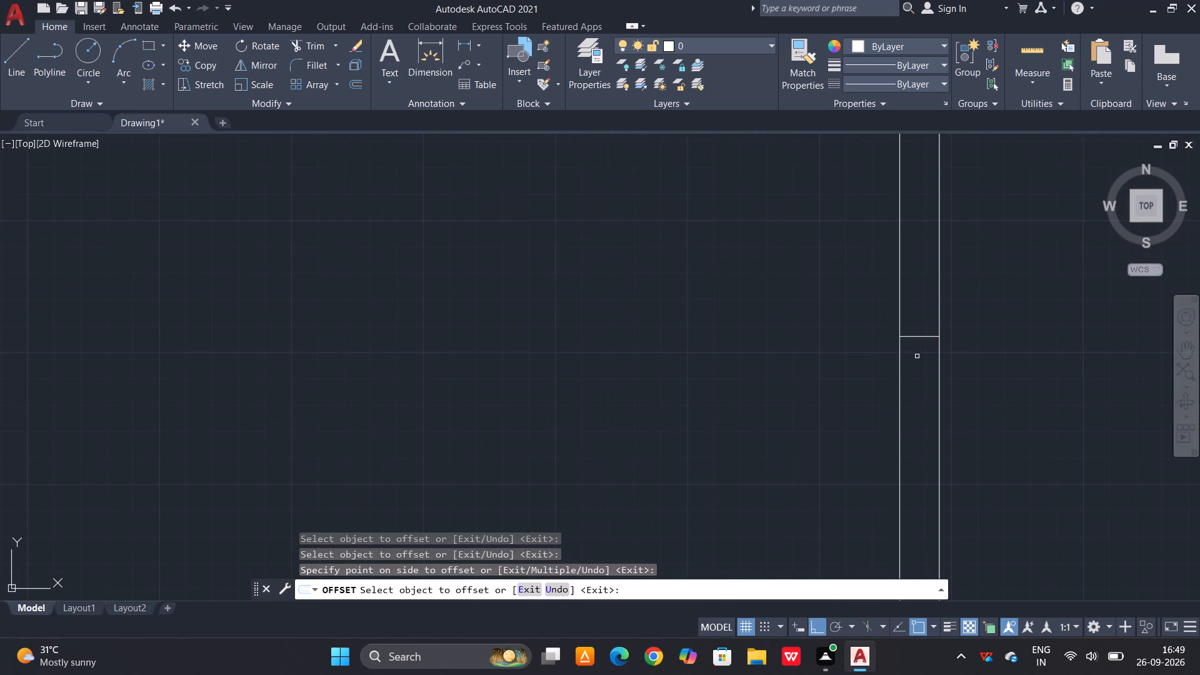
click(917, 334)
click(918, 406)
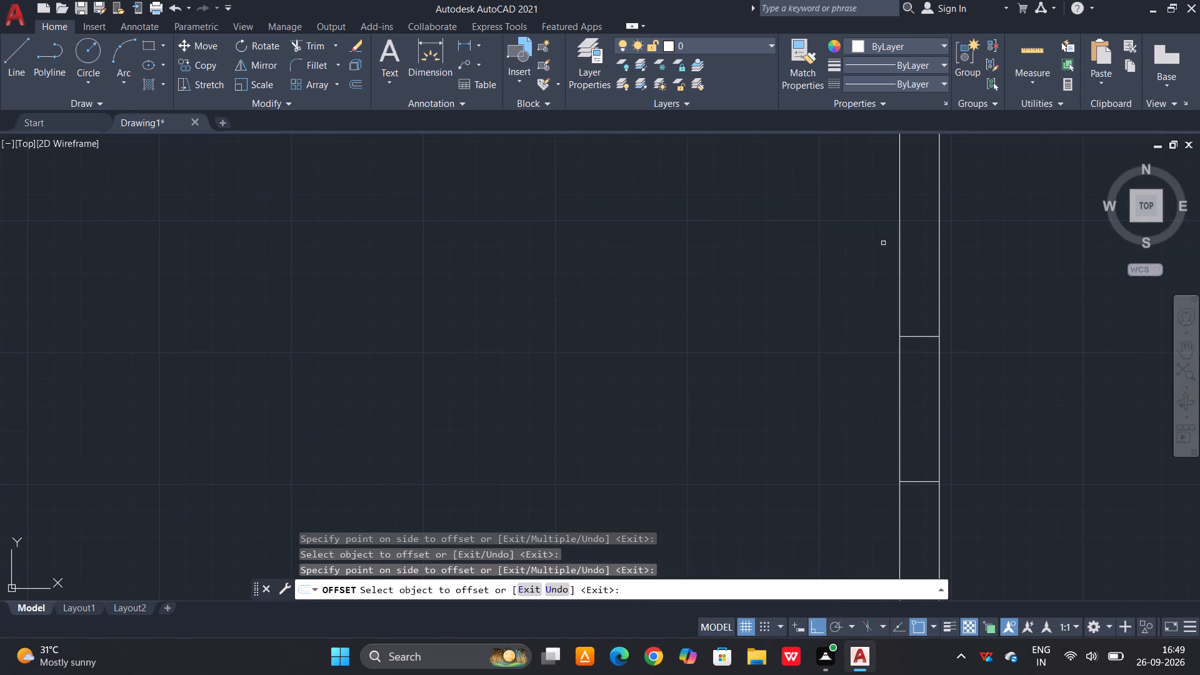
scroll(868, 204, down, 2)
scroll(882, 407, up, 3)
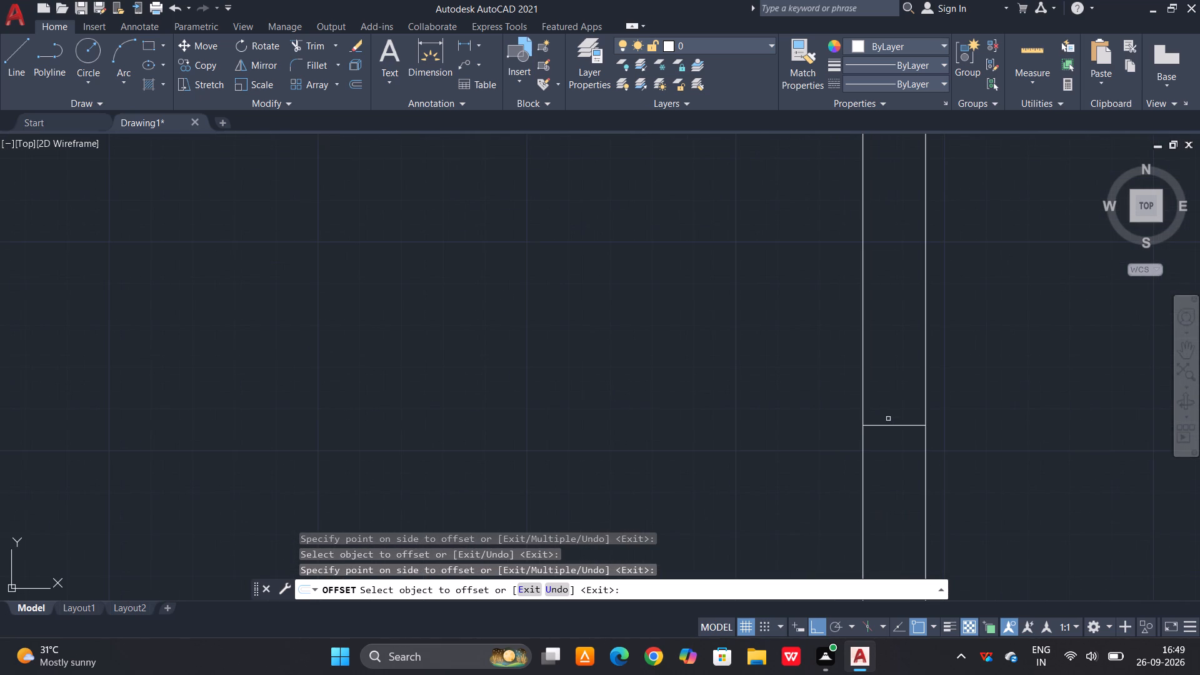
click(887, 424)
click(885, 353)
Offset both edge lines of the lower-right room's window opening in the right outer wall inward by 55.
scroll(867, 210, down, 3)
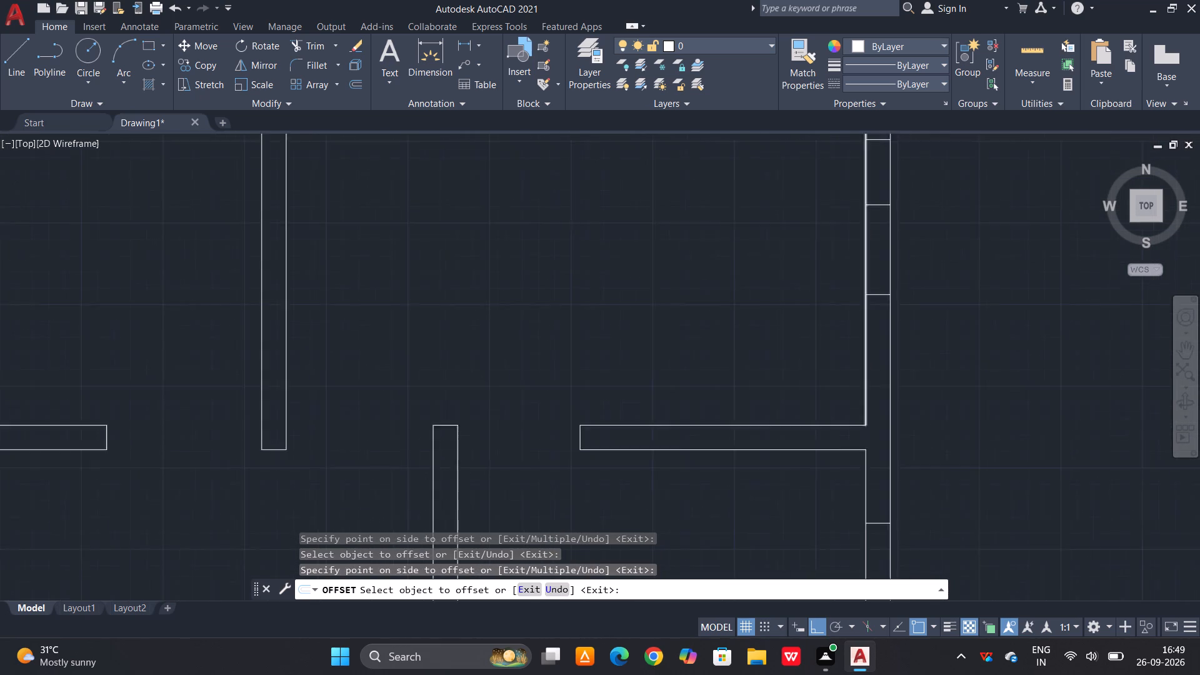
scroll(900, 471, down, 3)
scroll(898, 349, down, 1)
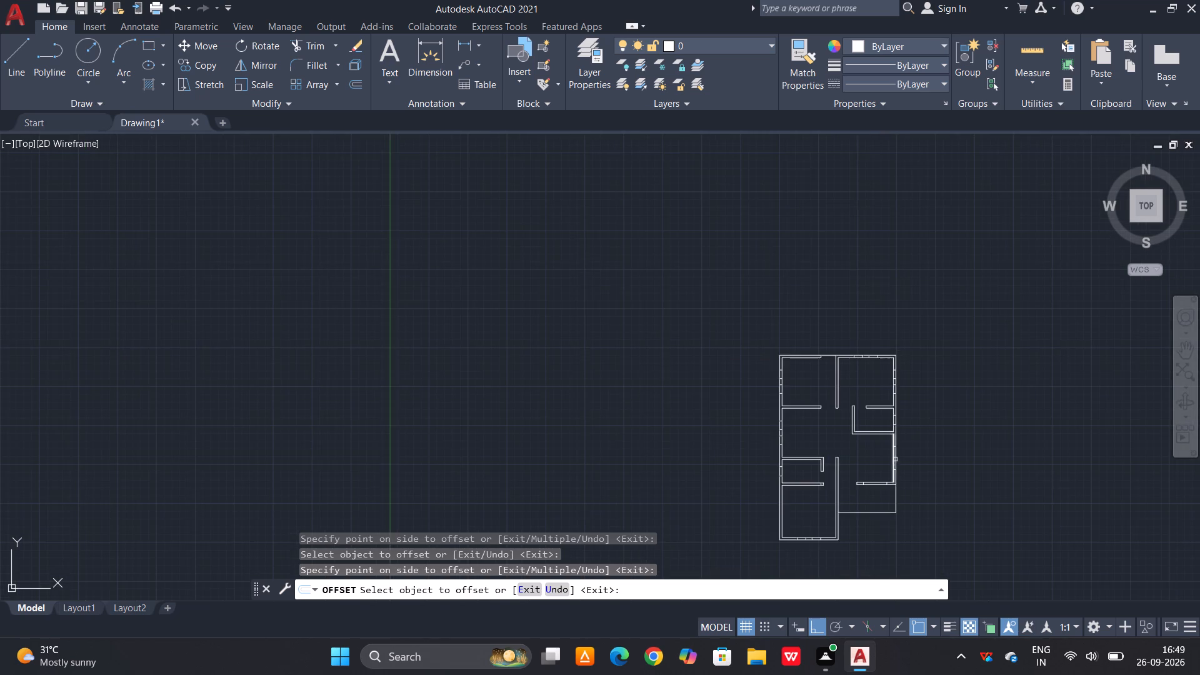
scroll(895, 476, up, 4)
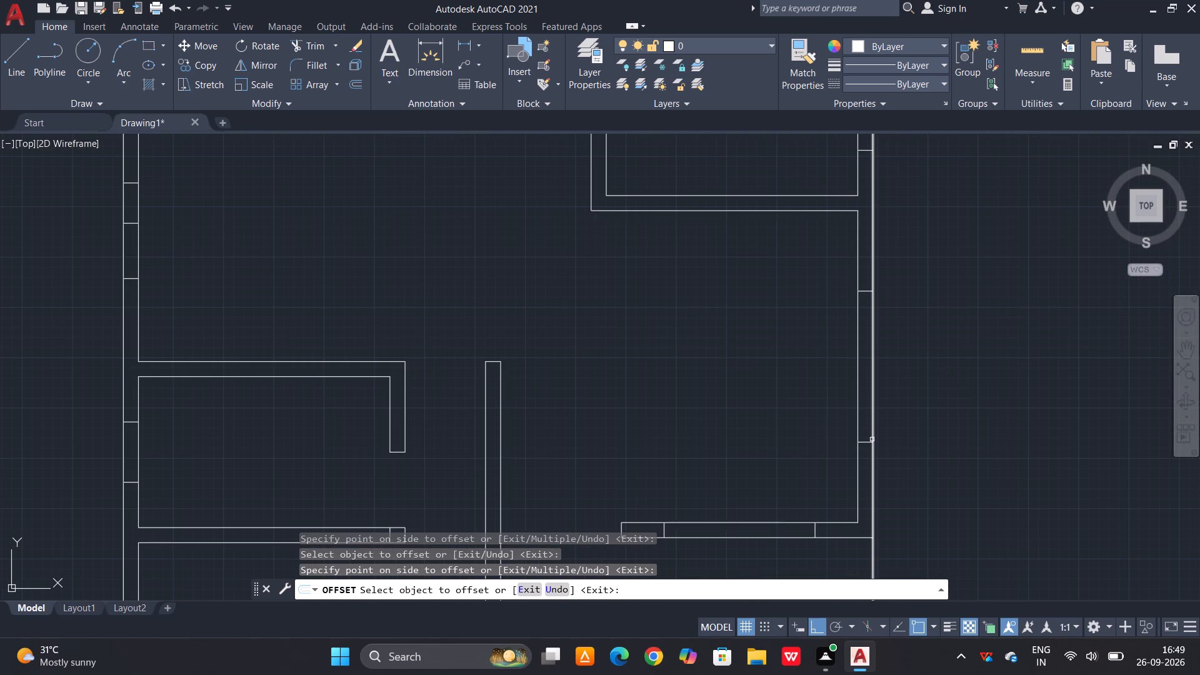
click(867, 443)
click(857, 395)
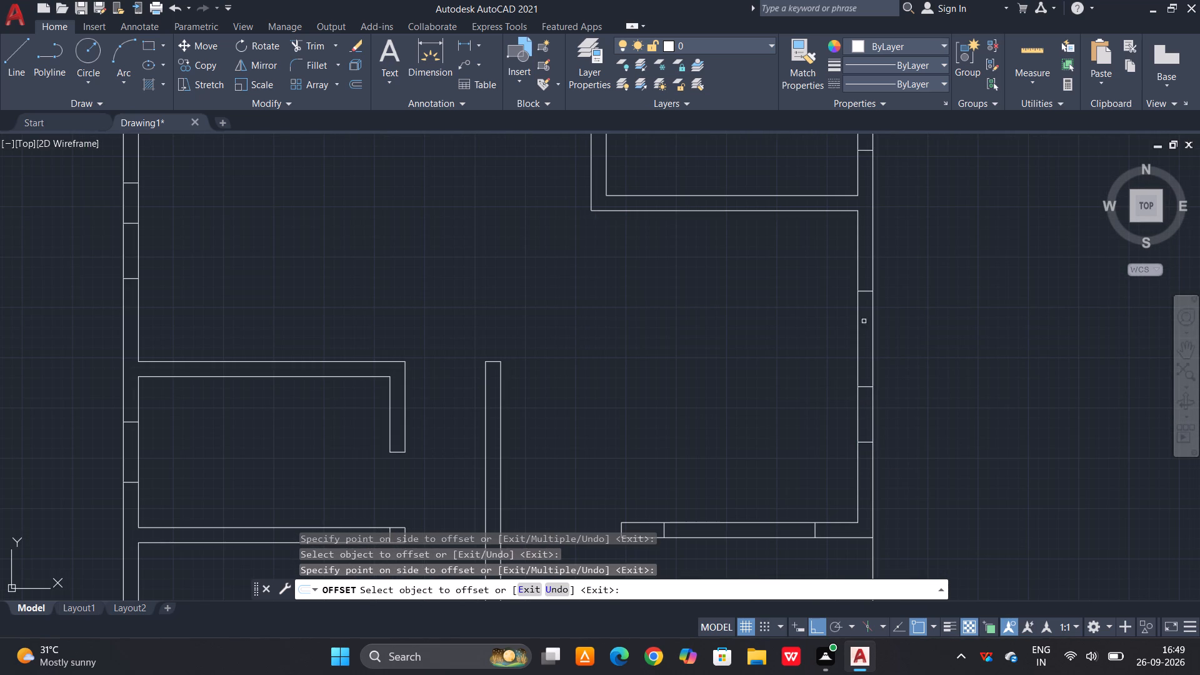
click(866, 293)
click(866, 356)
Offset both edge lines of the window opening in the lower-right room's bottom wall inward by 55 and end the Offset command.
scroll(809, 571, up, 2)
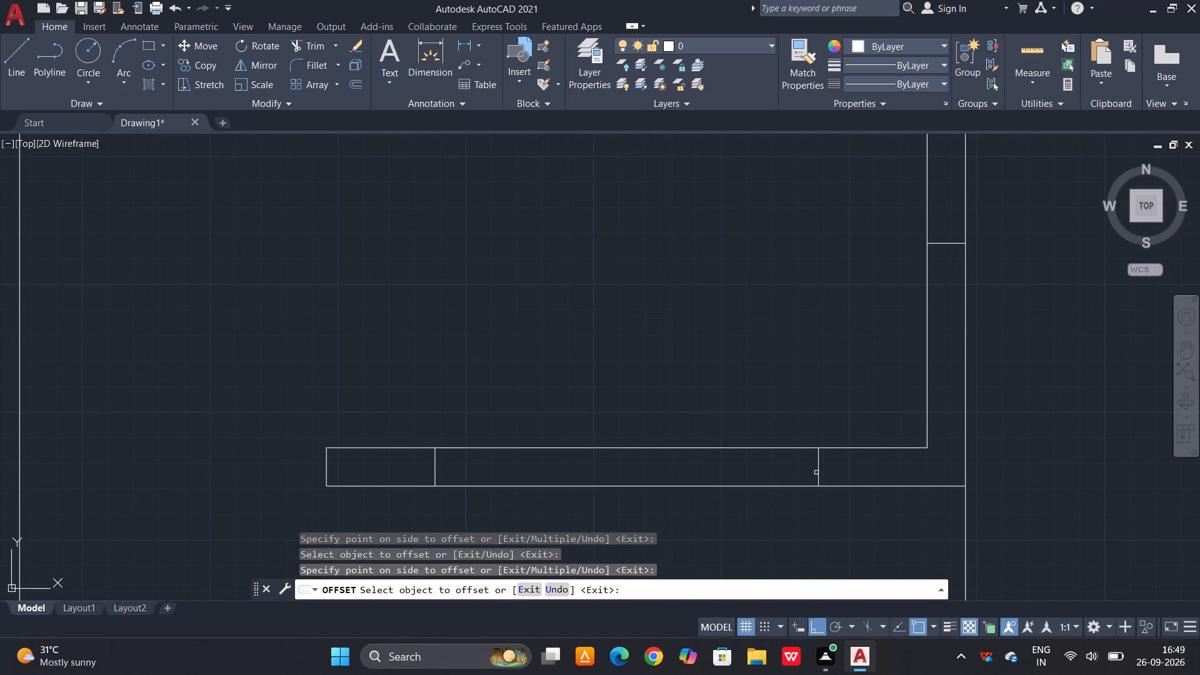
click(816, 472)
click(769, 470)
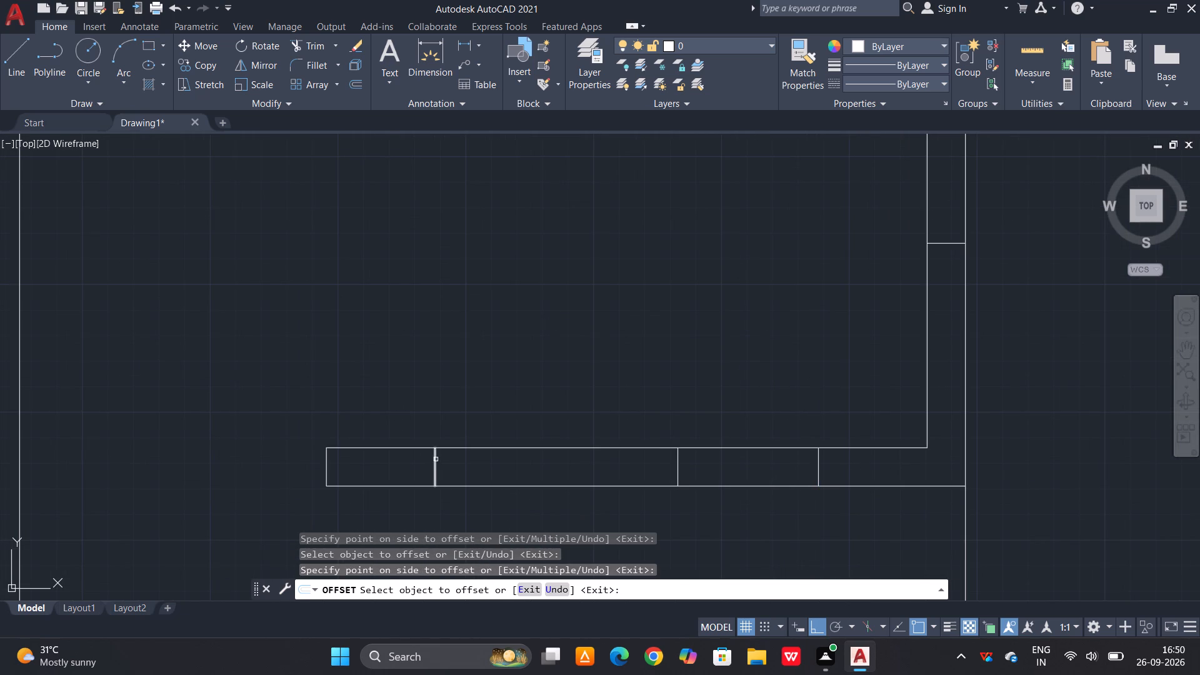
click(434, 459)
click(538, 451)
scroll(840, 299, down, 4)
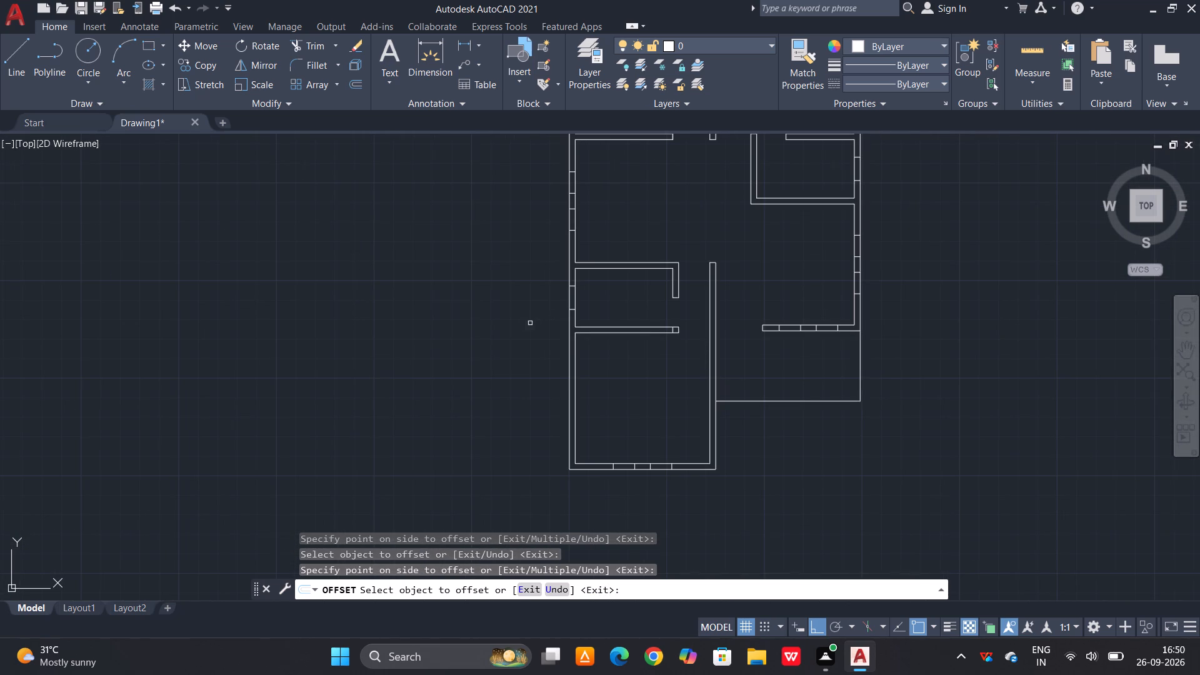
scroll(562, 392, up, 2)
scroll(577, 312, down, 2)
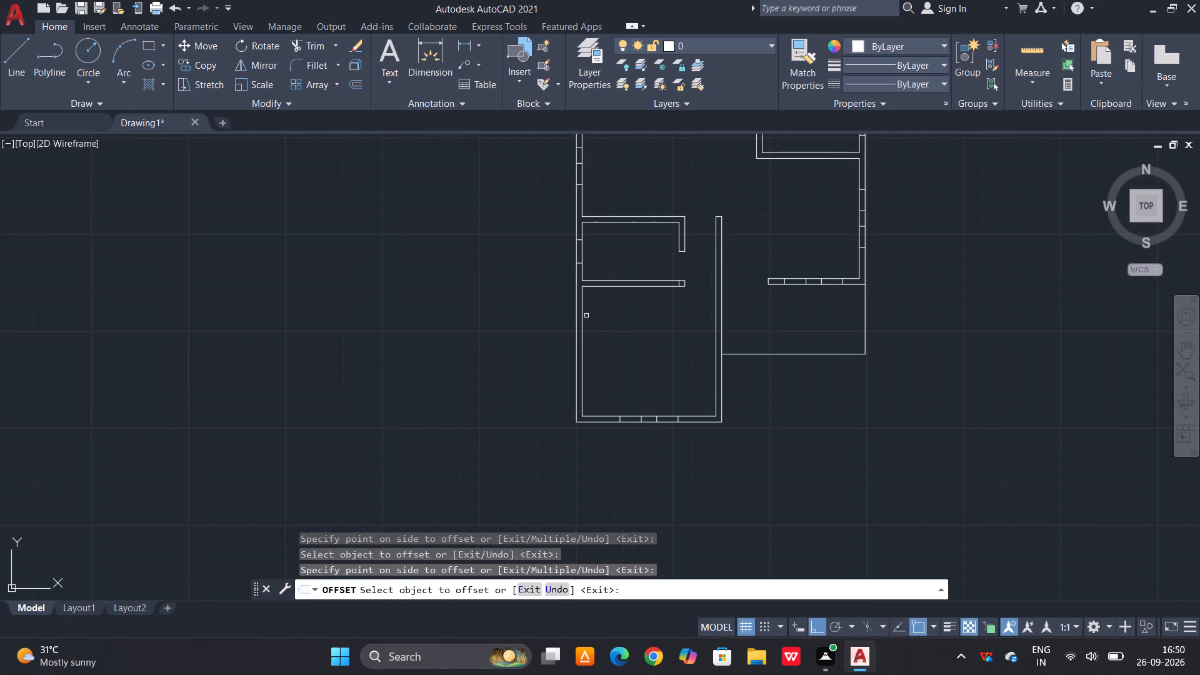
key(Escape)
scroll(638, 437, up, 3)
key(Escape)
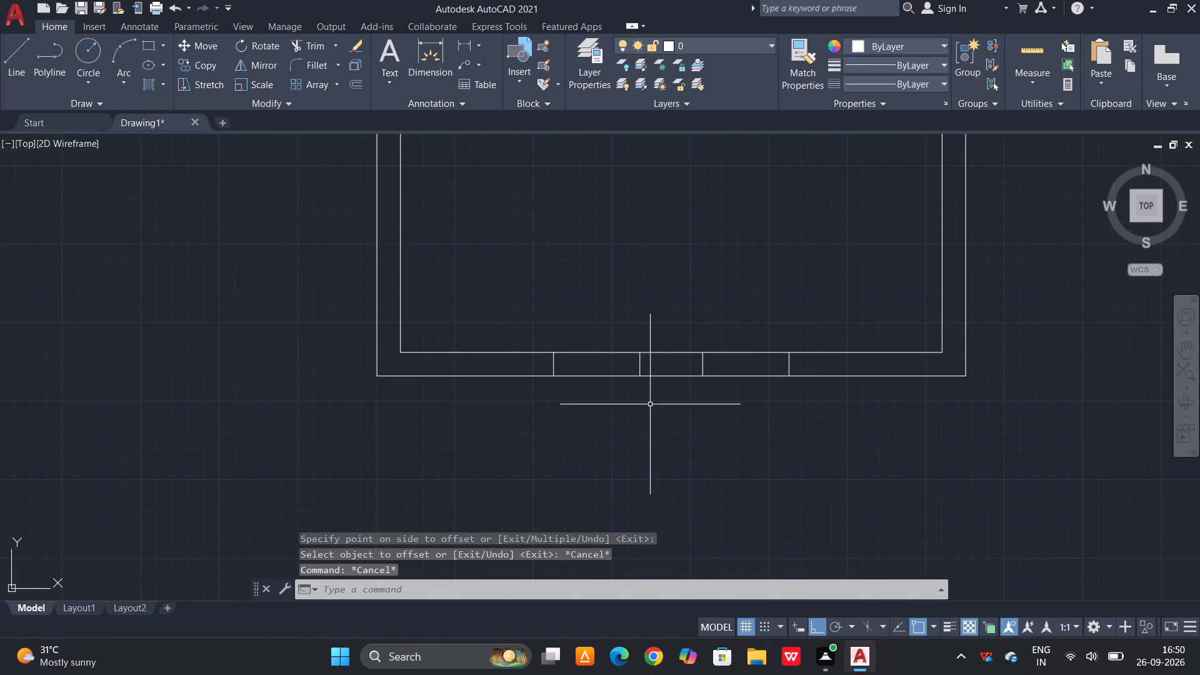
Draw a horizontal centre line across the lower-left room's bottom-wall window opening, between the midpoints of its two outer edge lines.
key(l)
key(space)
scroll(541, 386, up, 1)
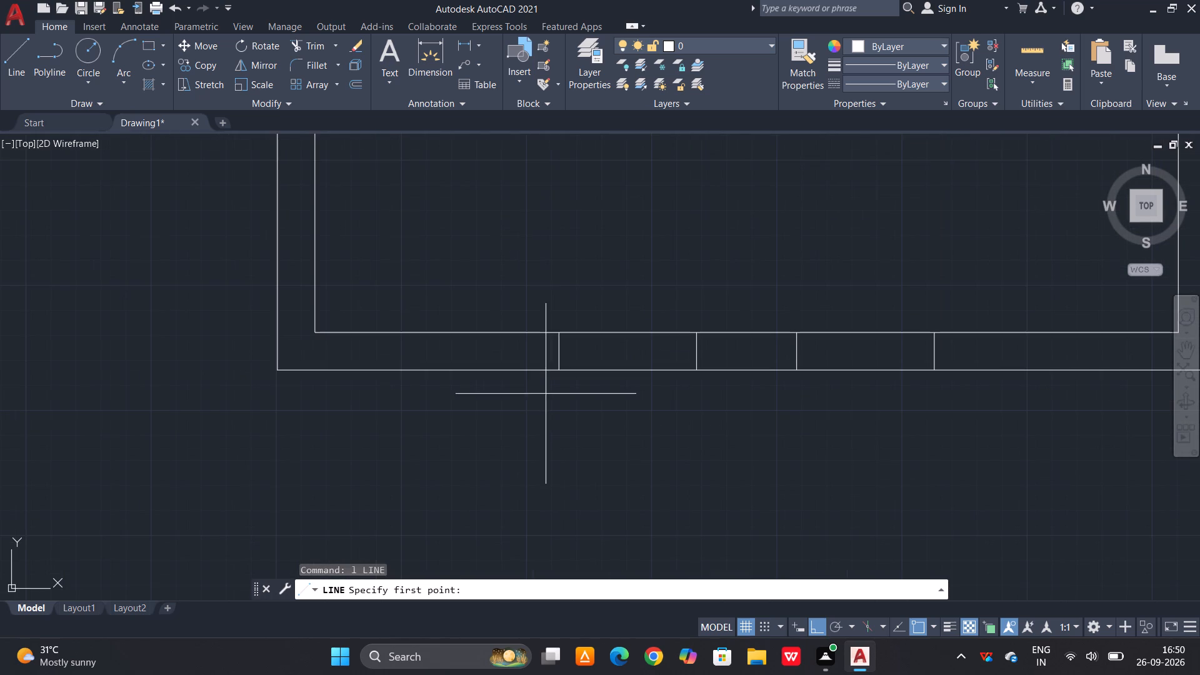
click(558, 351)
scroll(550, 359, down, 2)
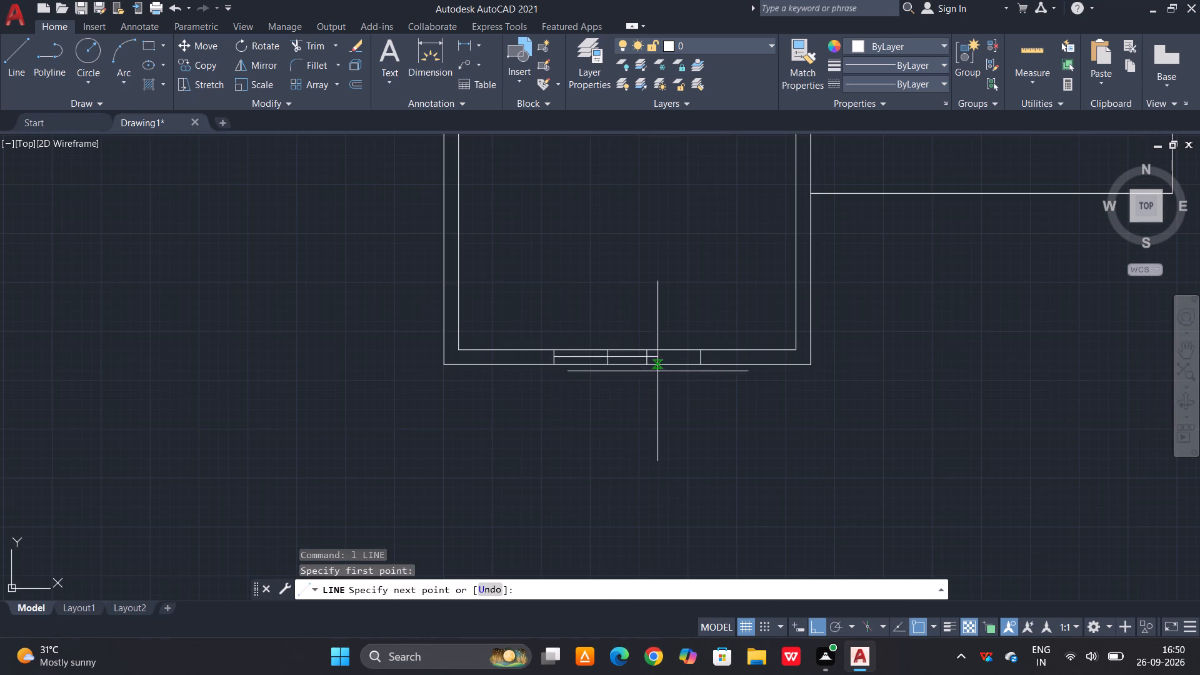
scroll(676, 365, up, 2)
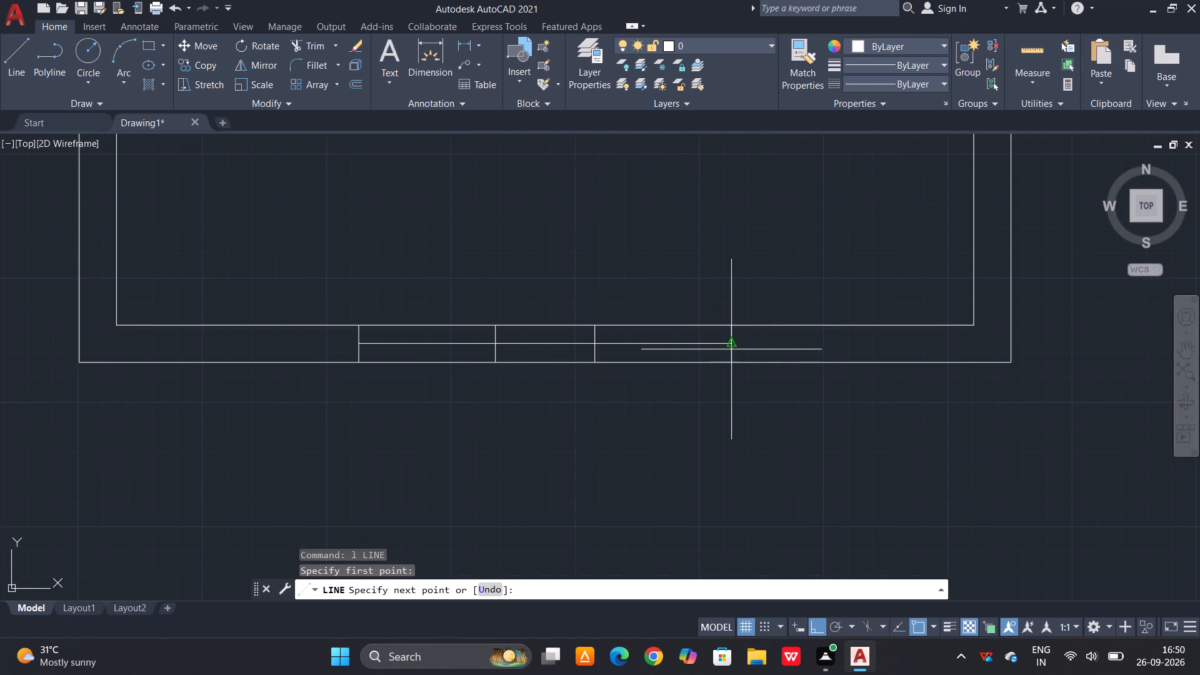
click(730, 344)
key(space)
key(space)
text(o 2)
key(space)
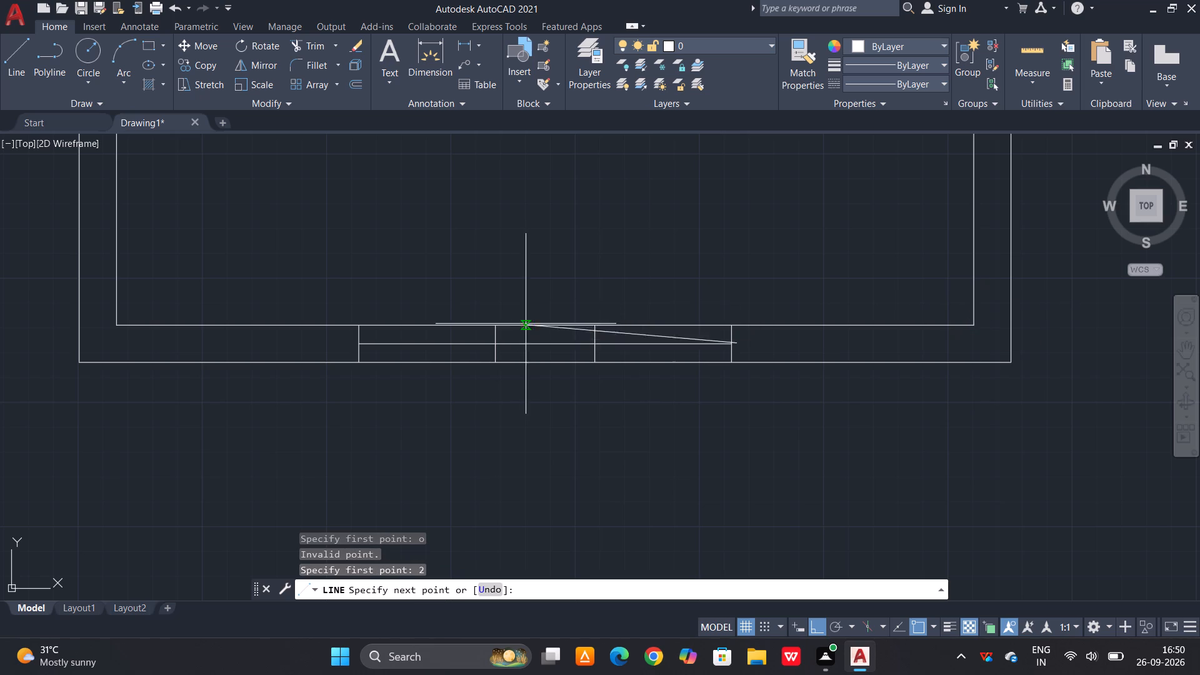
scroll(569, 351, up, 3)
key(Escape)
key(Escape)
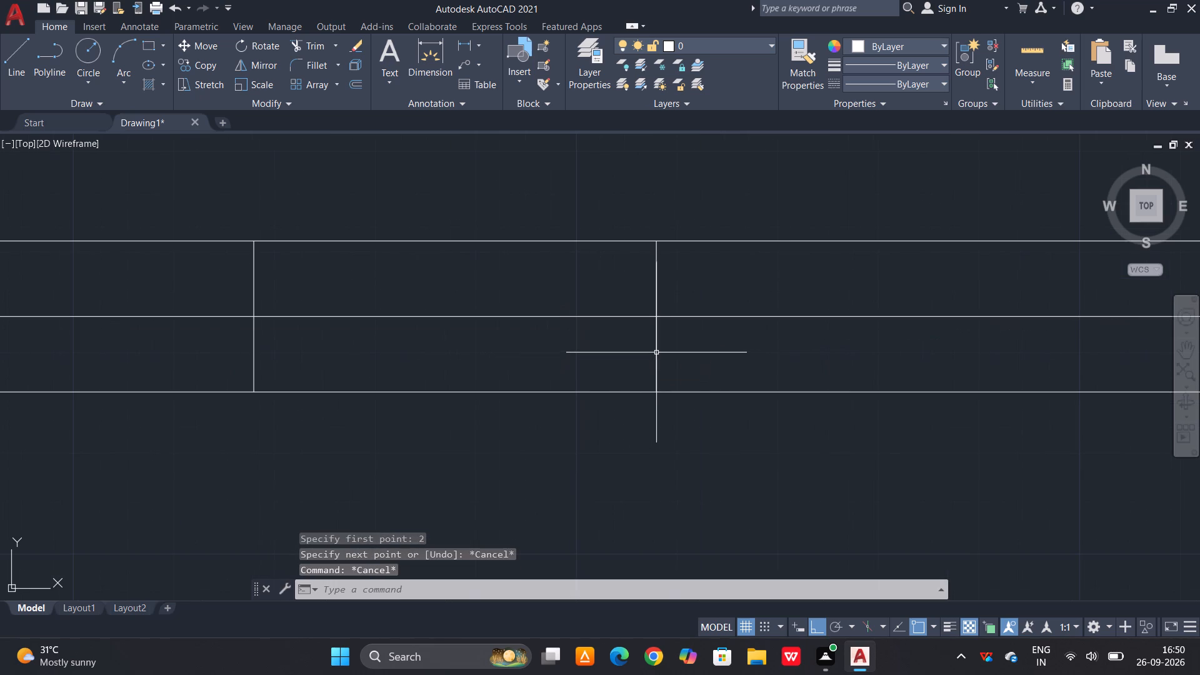
Offset the centre line of the lower-left room's bottom-wall window by 3 both upward and downward.
key(o)
key(space)
text(3)
key(space)
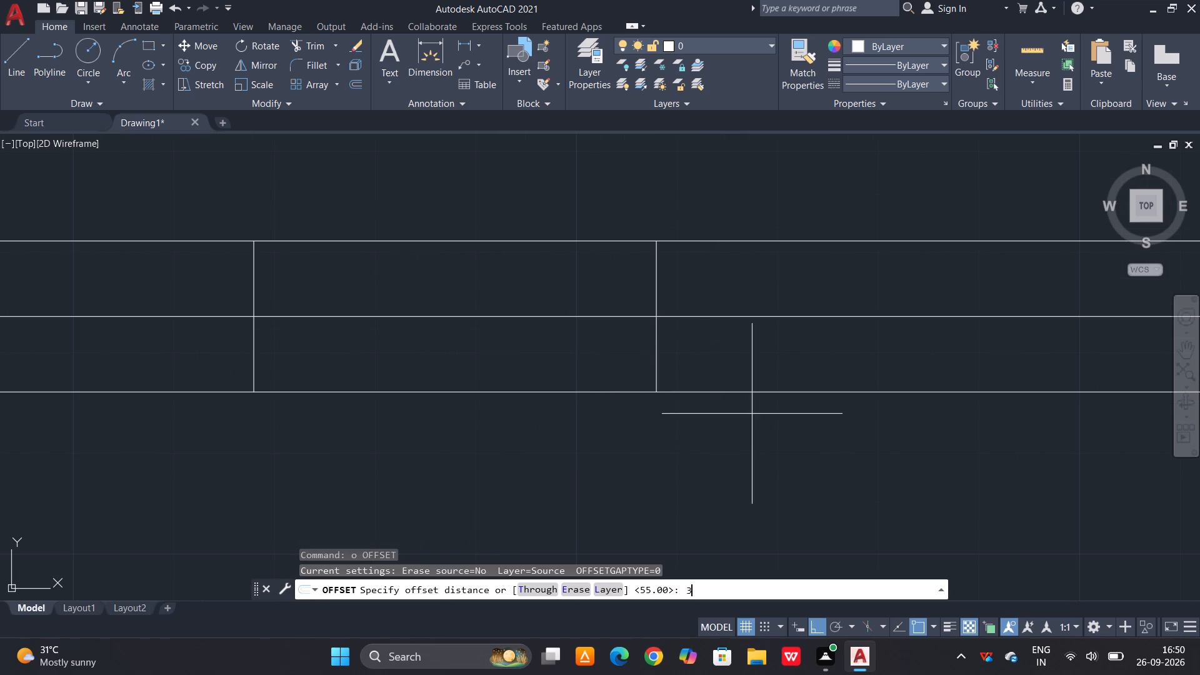
click(536, 318)
click(555, 293)
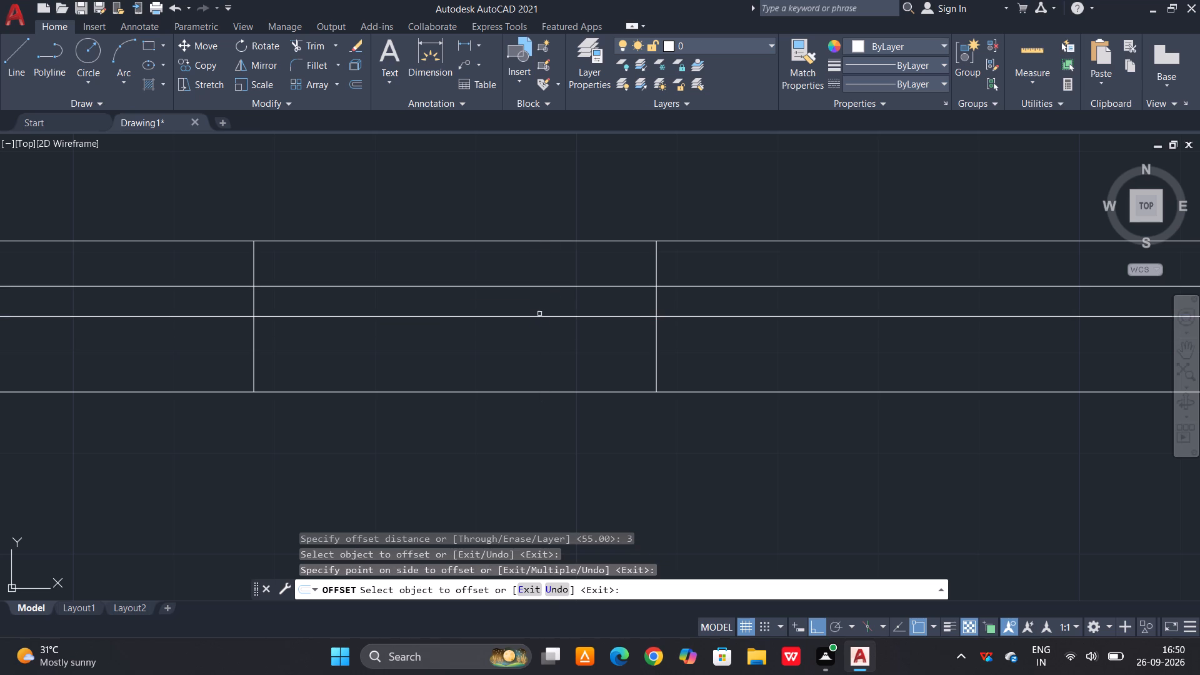
click(539, 316)
click(529, 341)
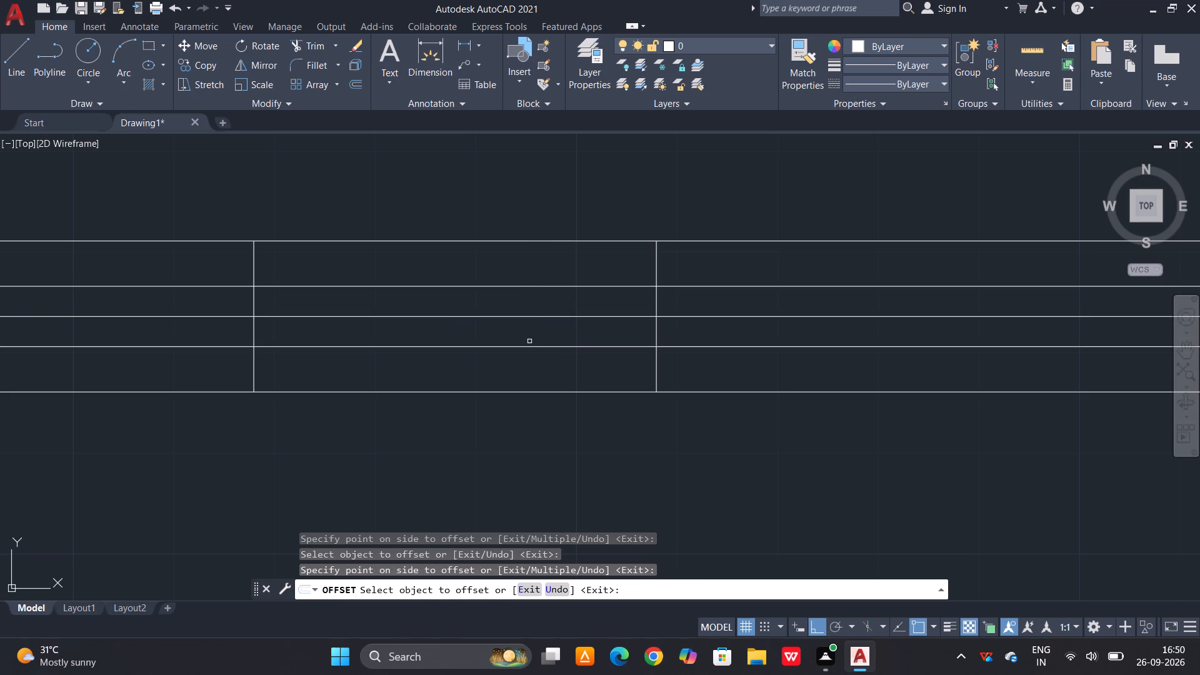
scroll(530, 339, down, 2)
key(grave)
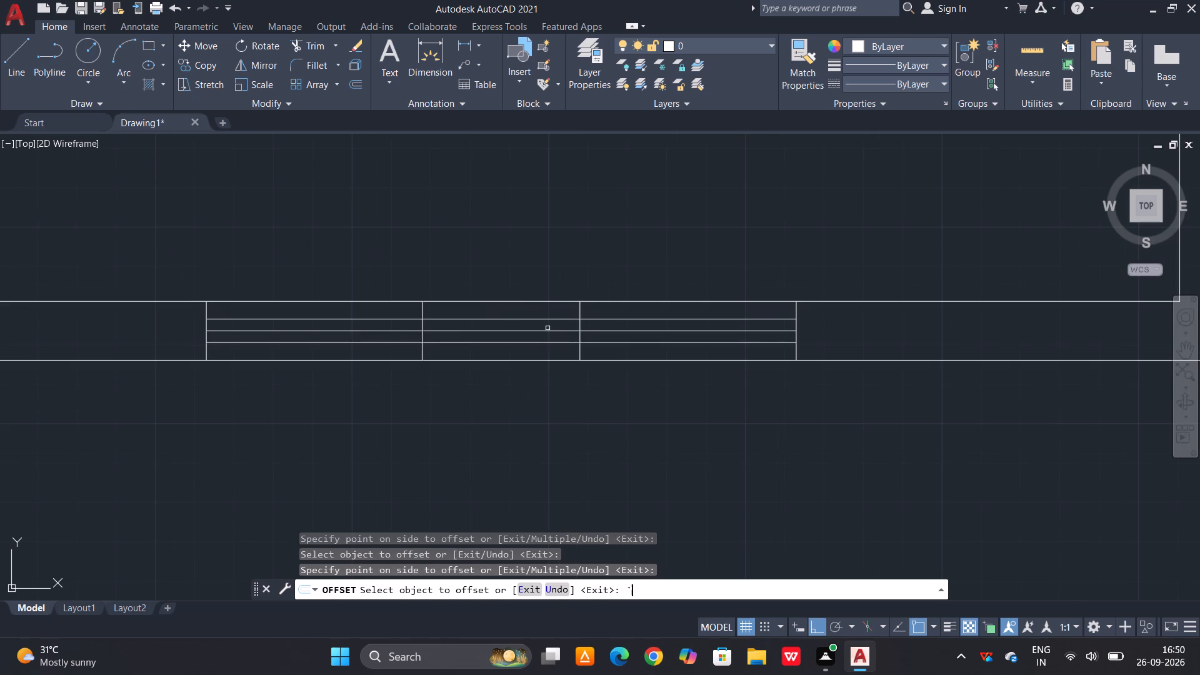
key(grave)
key(Escape)
key(Escape)
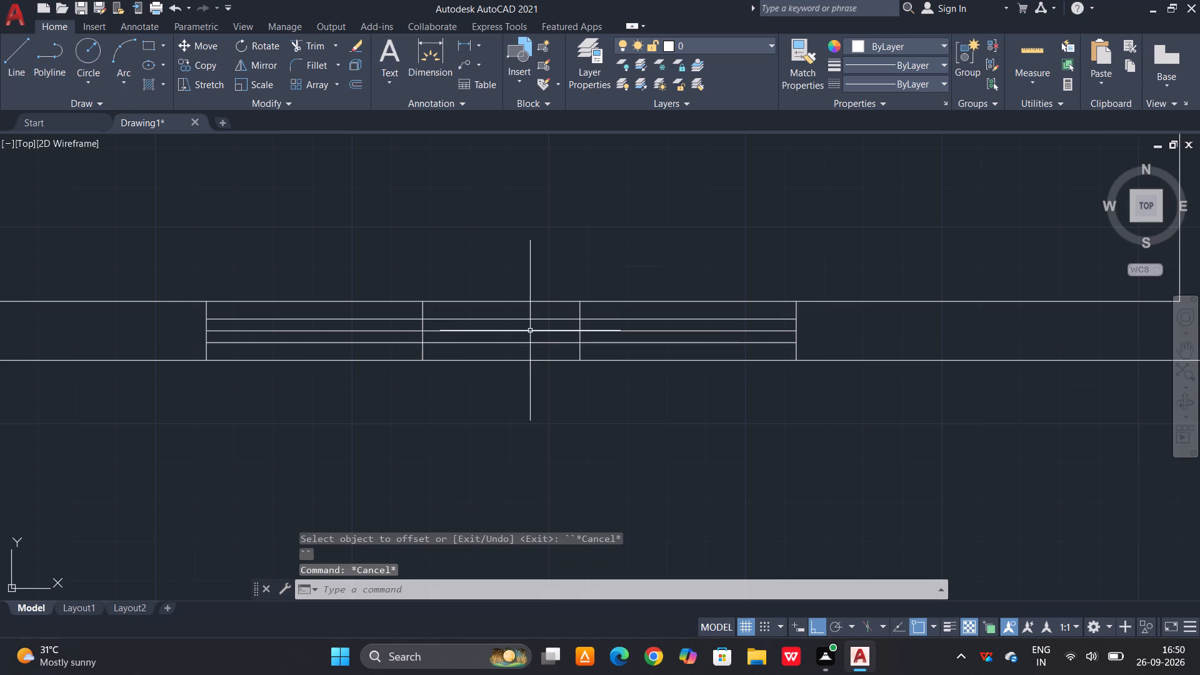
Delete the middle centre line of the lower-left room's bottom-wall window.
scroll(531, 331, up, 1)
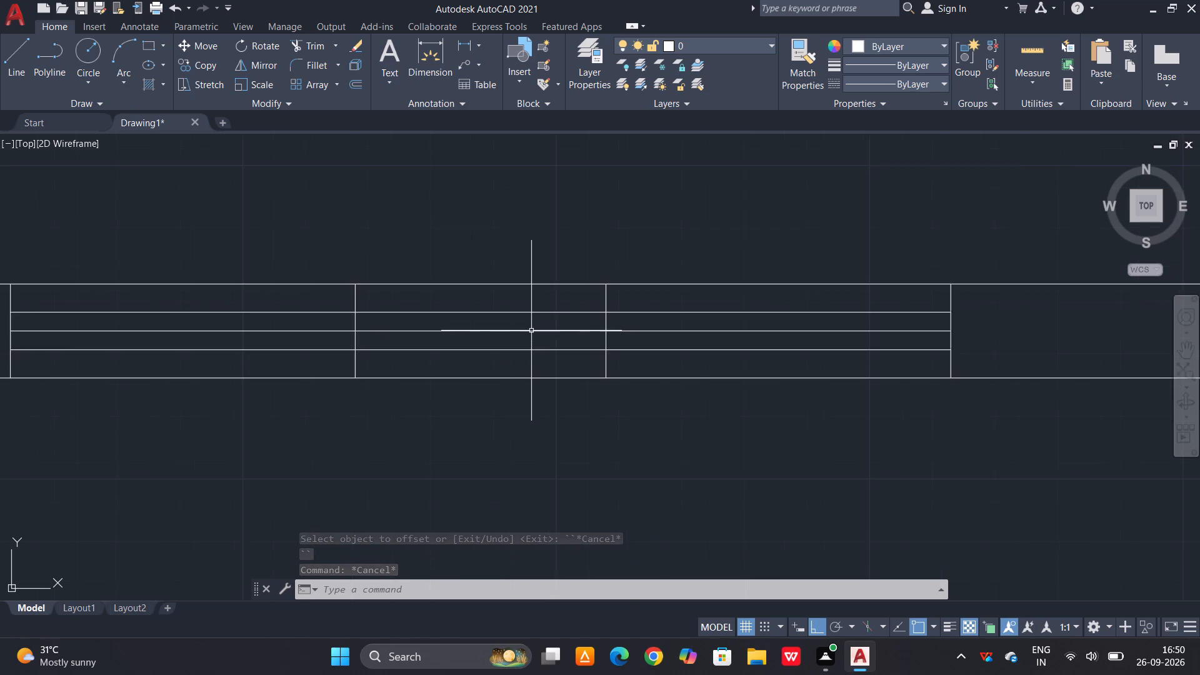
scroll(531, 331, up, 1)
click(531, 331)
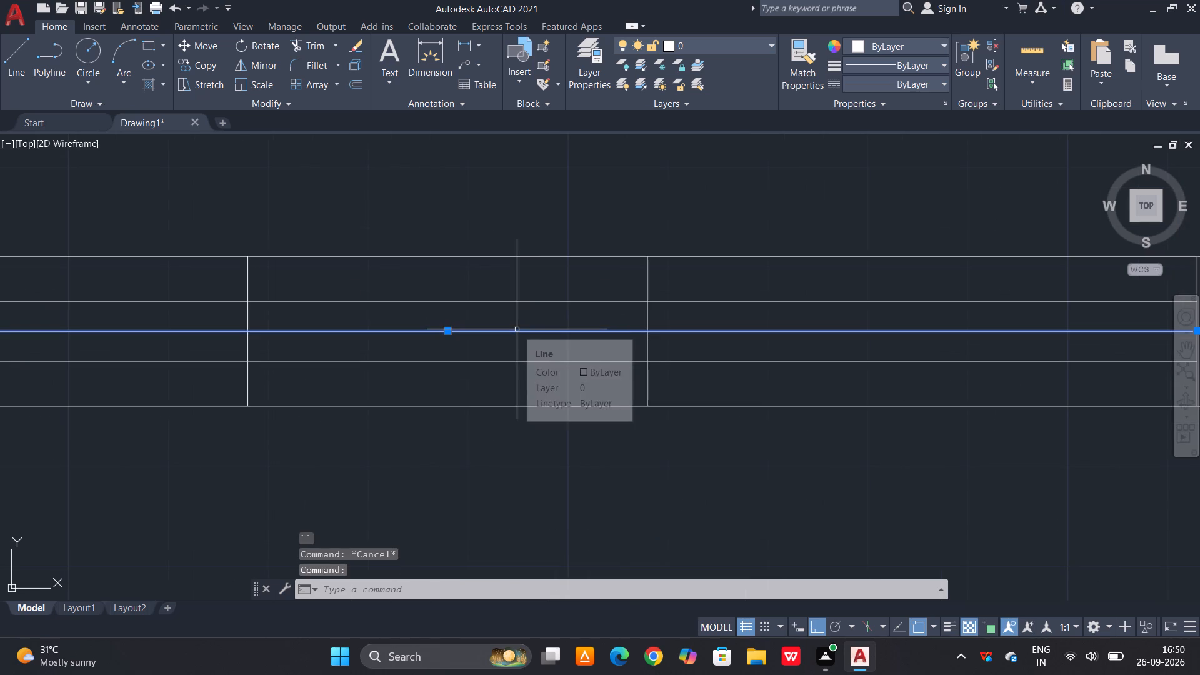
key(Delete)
Undo the centre line deletion and the offsets of 3 on the lower-left room's bottom-wall window.
key(ctrl+z)
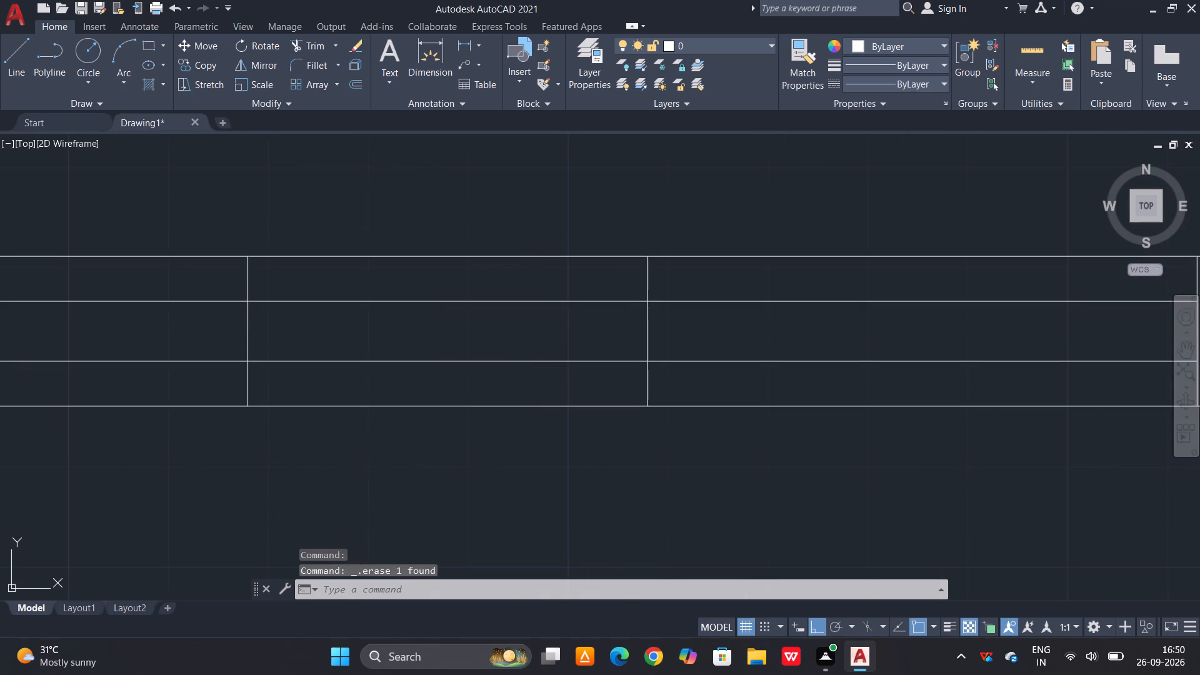
key(ctrl+z)
key(ctrl+z)
key(Escape)
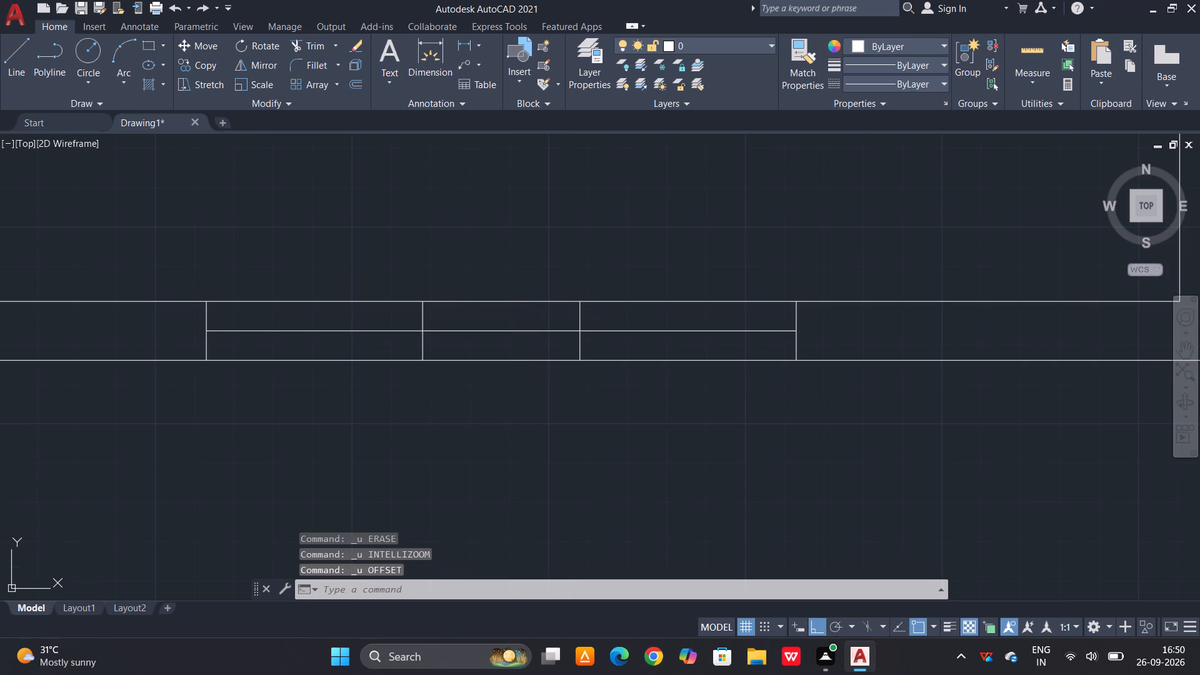
Offset the centre line of the lower-left room's bottom-wall window by 2 both upward and downward.
text(o 2)
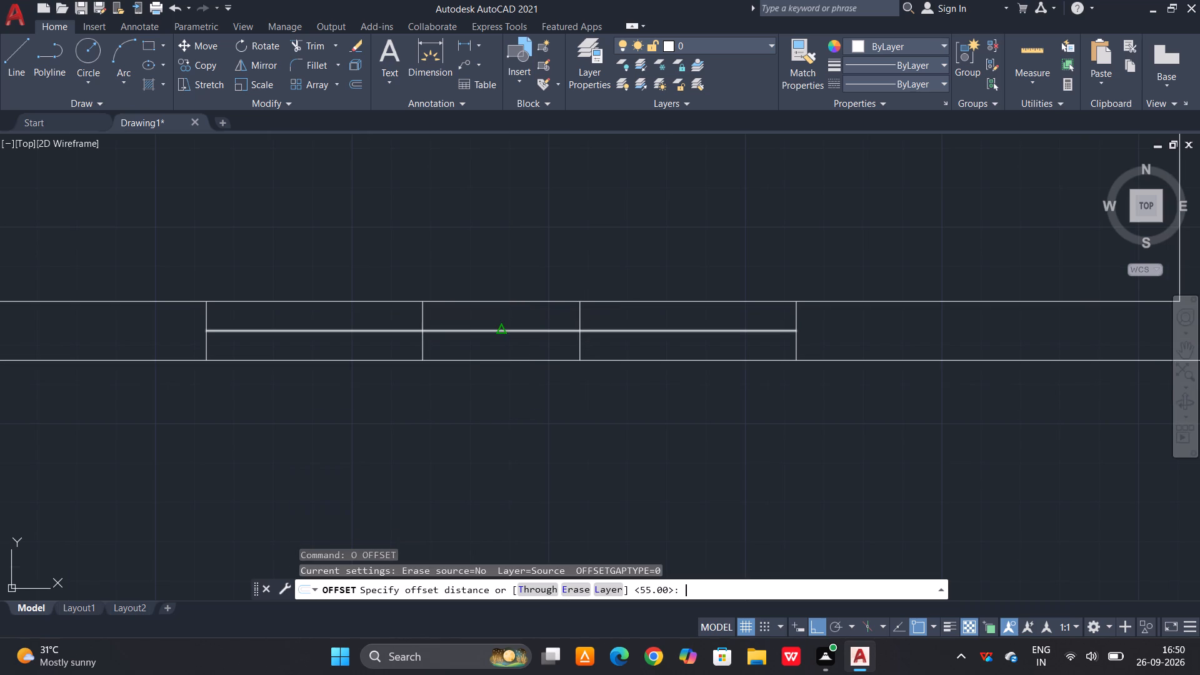
key(space)
click(522, 333)
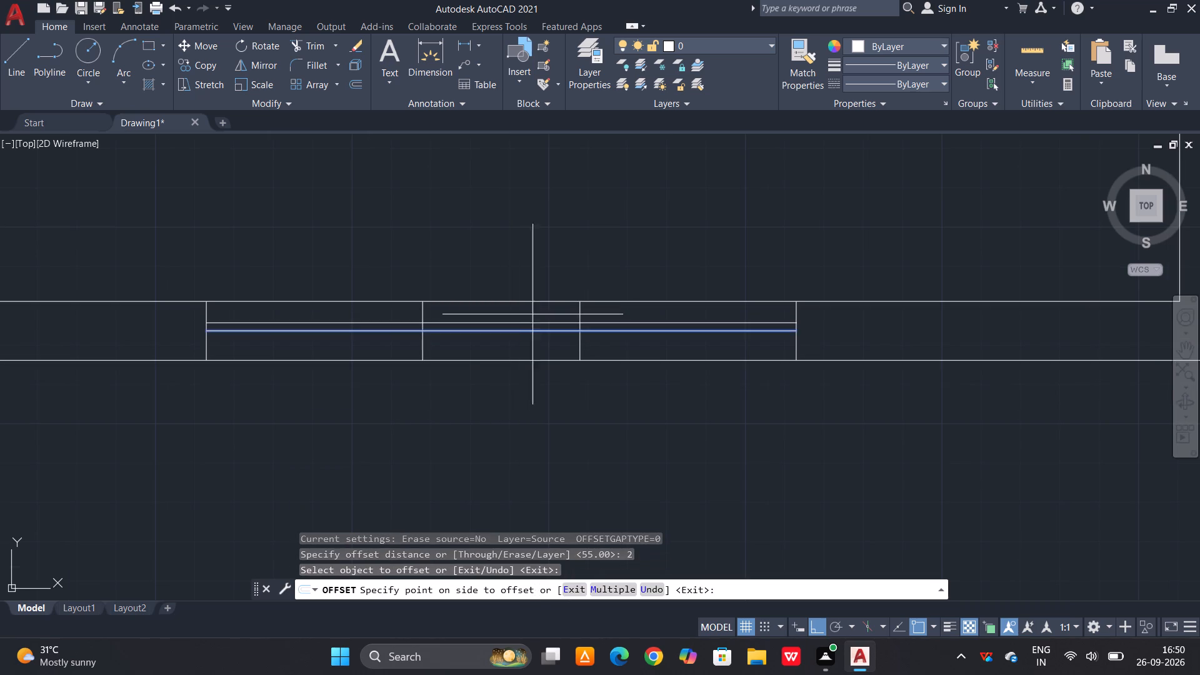
click(539, 308)
scroll(521, 337, up, 2)
click(537, 316)
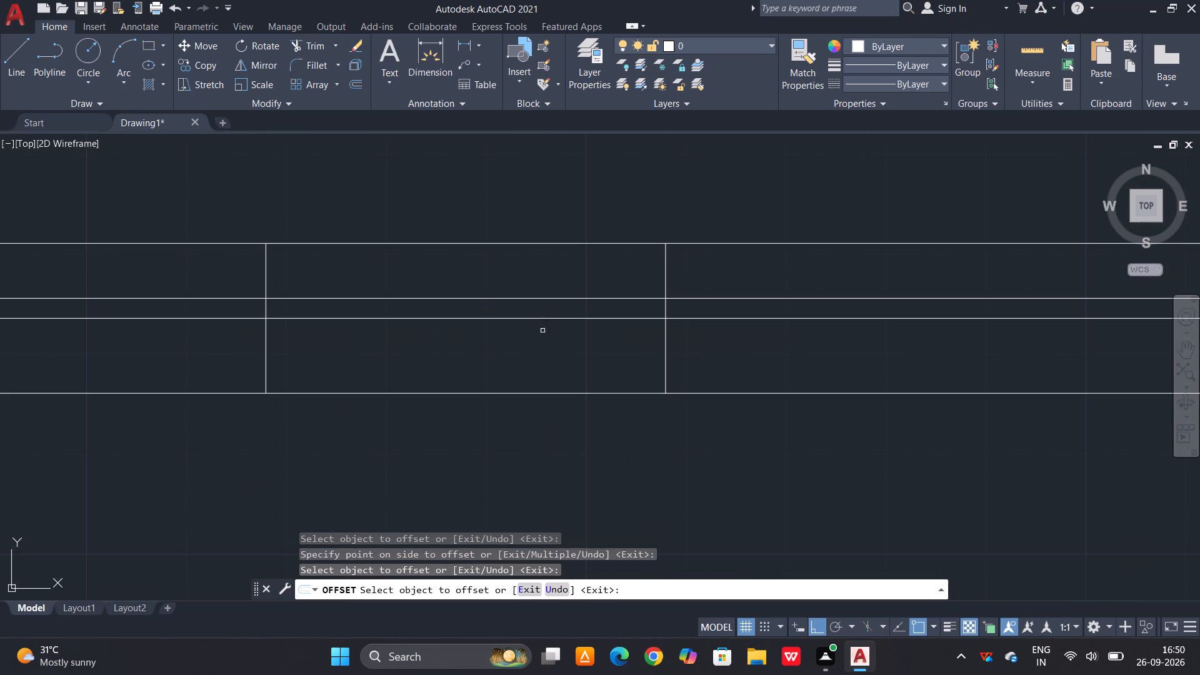
click(551, 319)
click(515, 380)
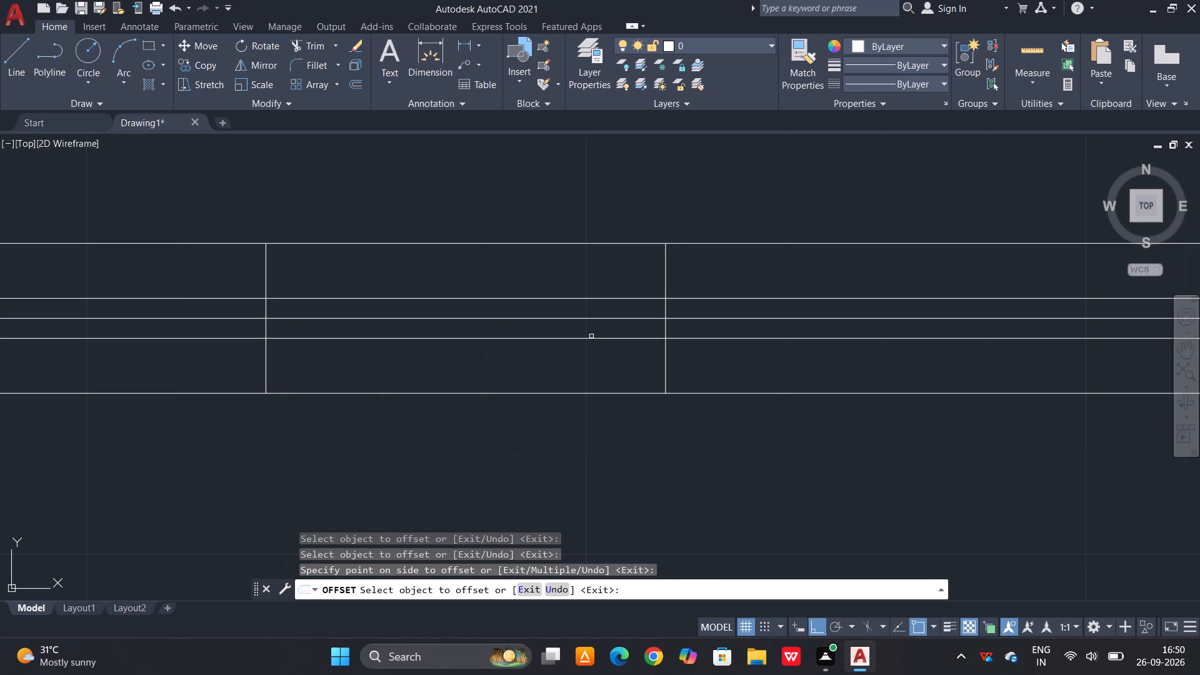
key(Escape)
Delete the original centre line between the two offset lines of the lower-left room's bottom-wall window.
click(587, 321)
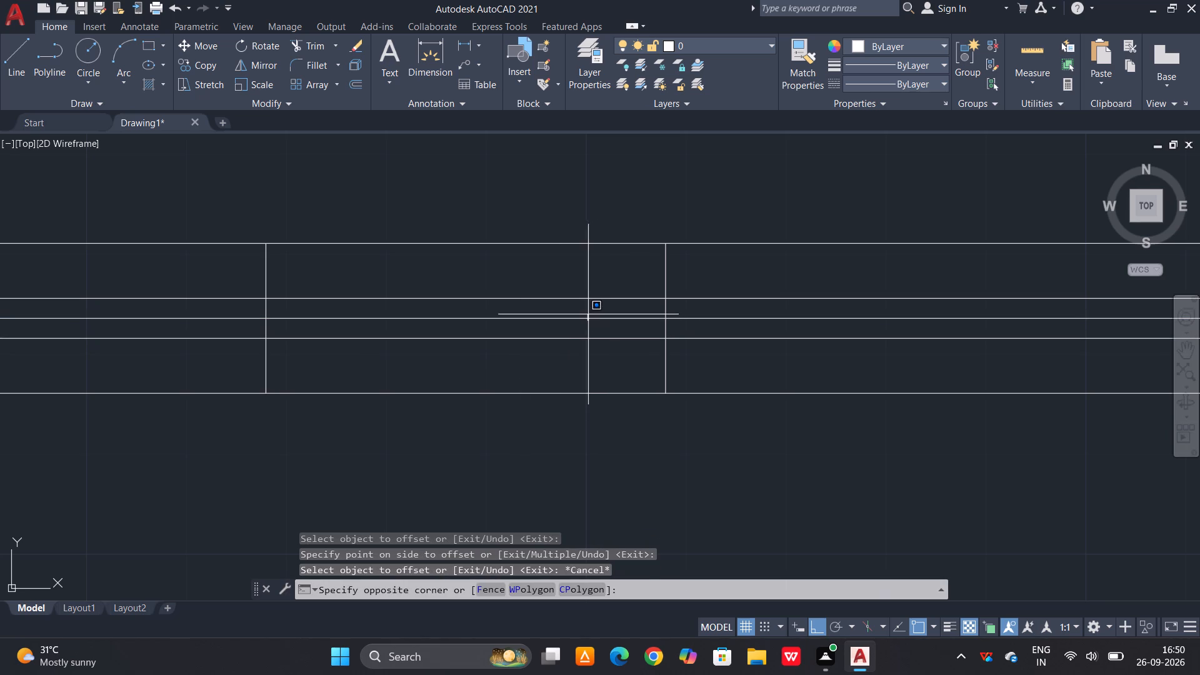
drag(588, 314, 581, 314)
click(550, 322)
key(Escape)
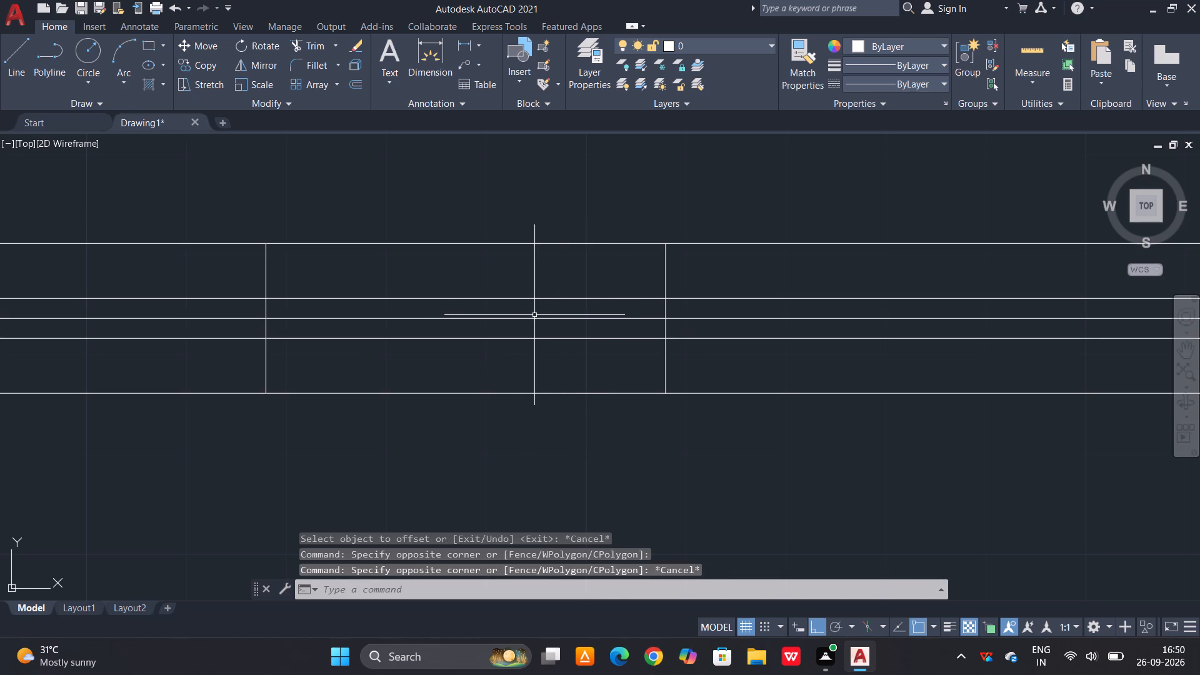
click(521, 315)
click(511, 317)
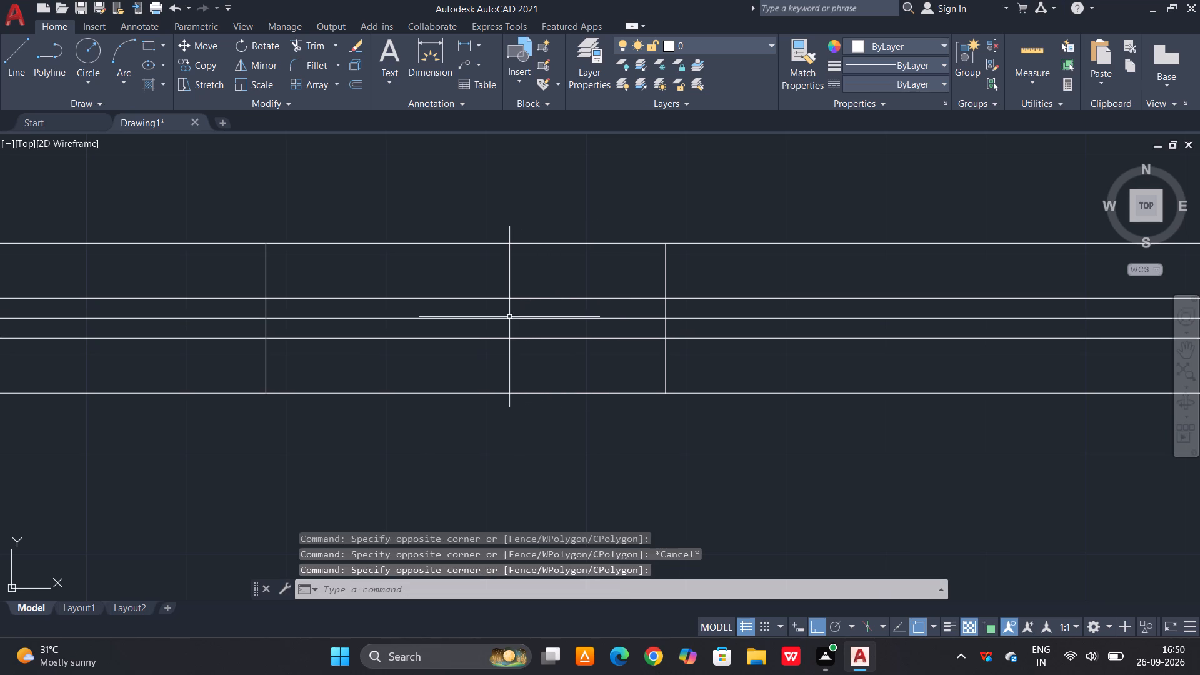
click(499, 318)
key(Delete)
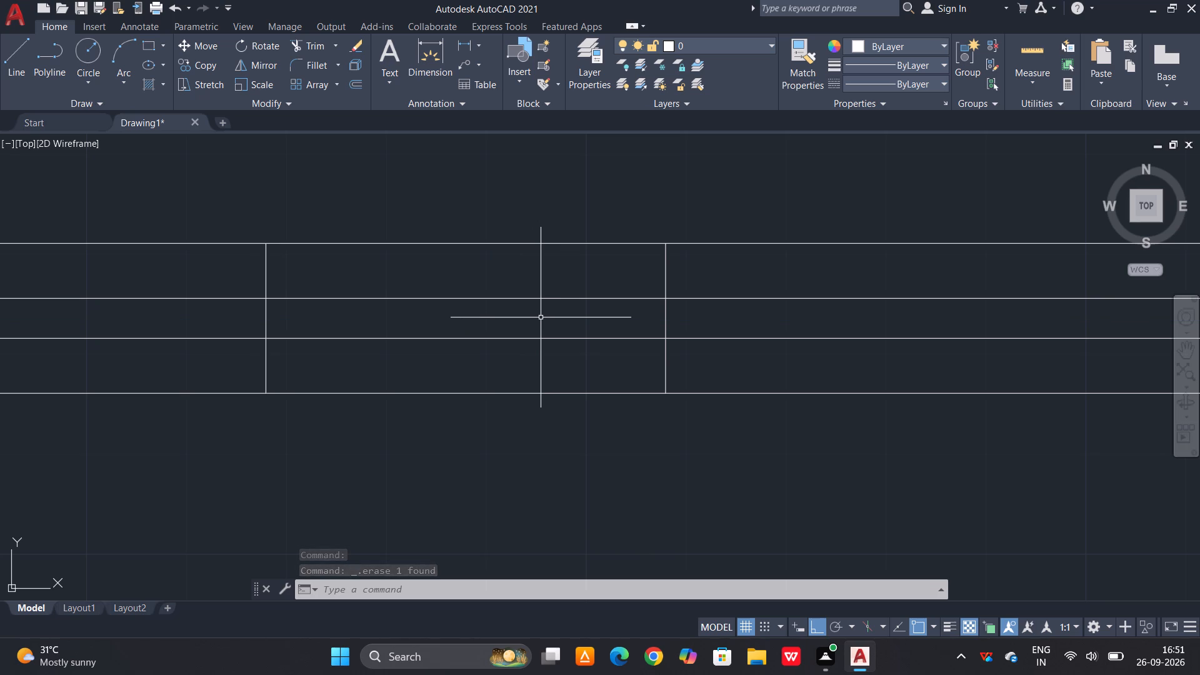
Copy the bottom-wall window's two horizontal lines from its lower-left corner to the upper-right room's top-wall window.
scroll(551, 402, down, 2)
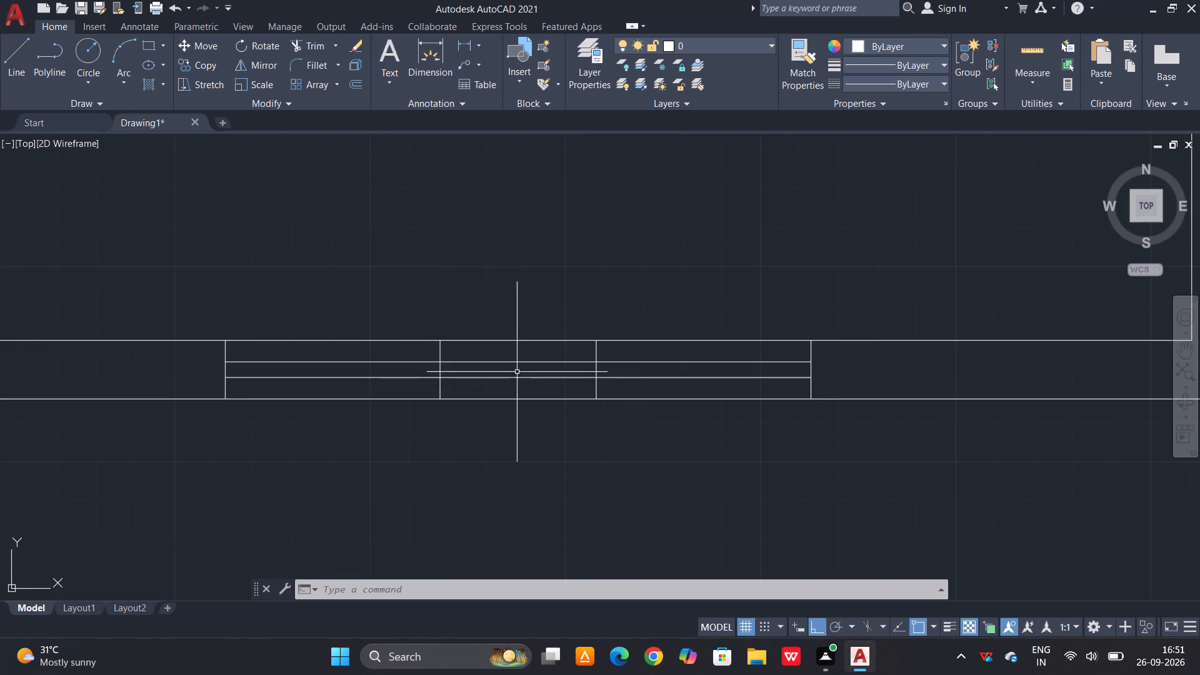
click(522, 356)
click(486, 386)
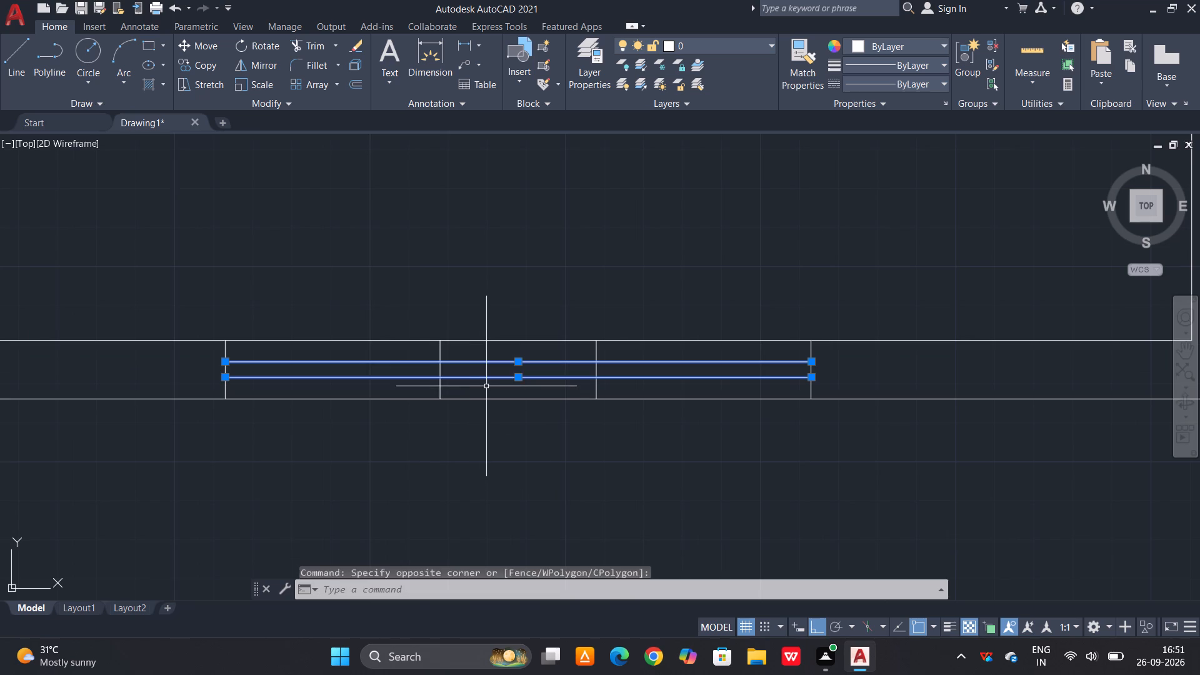
text(co)
key(space)
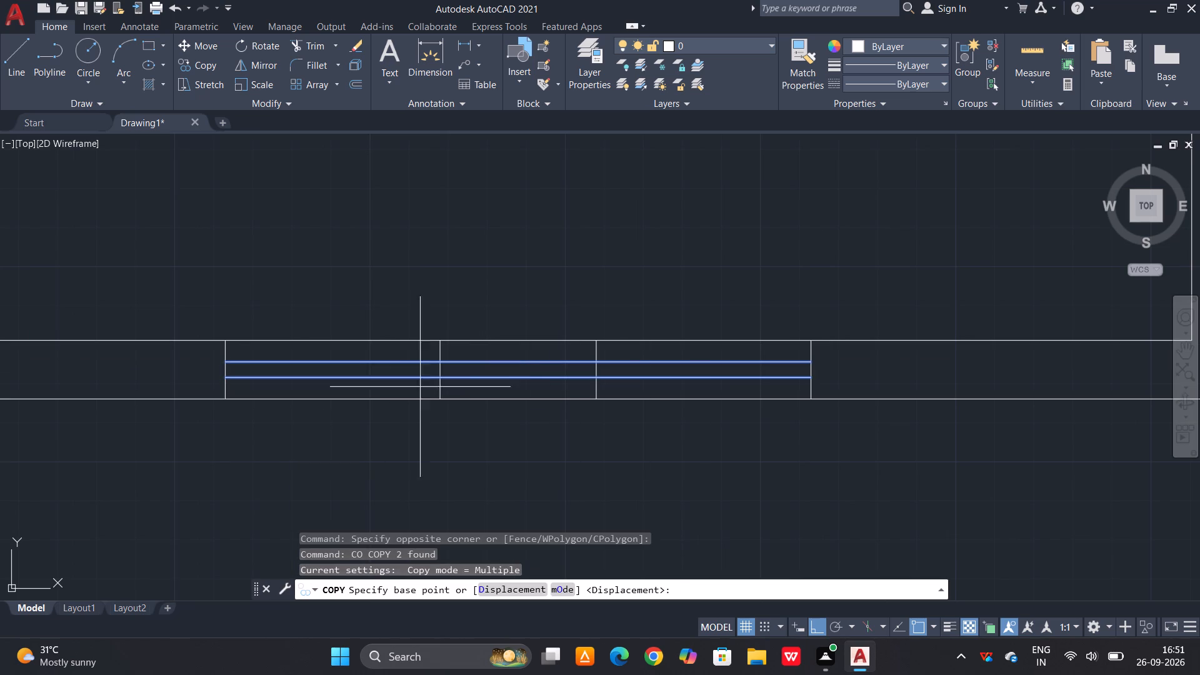
click(224, 400)
scroll(292, 513, down, 5)
middle_drag(255, 257, 261, 270)
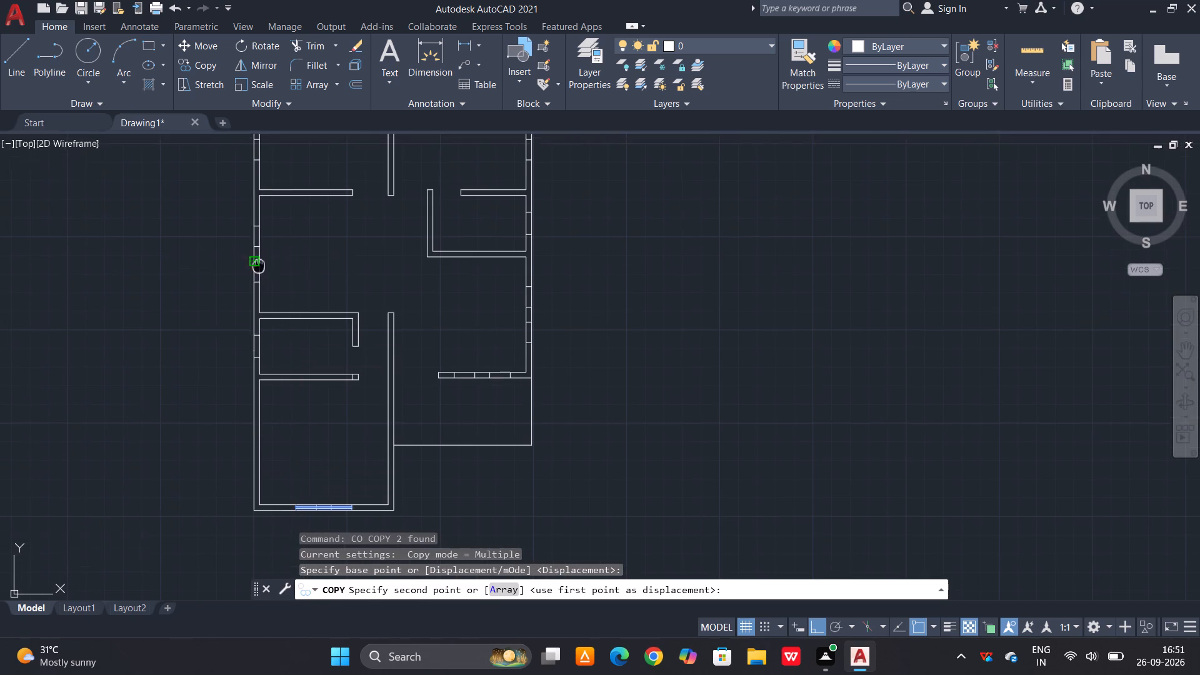
middle_drag(261, 270, 287, 453)
scroll(470, 262, up, 4)
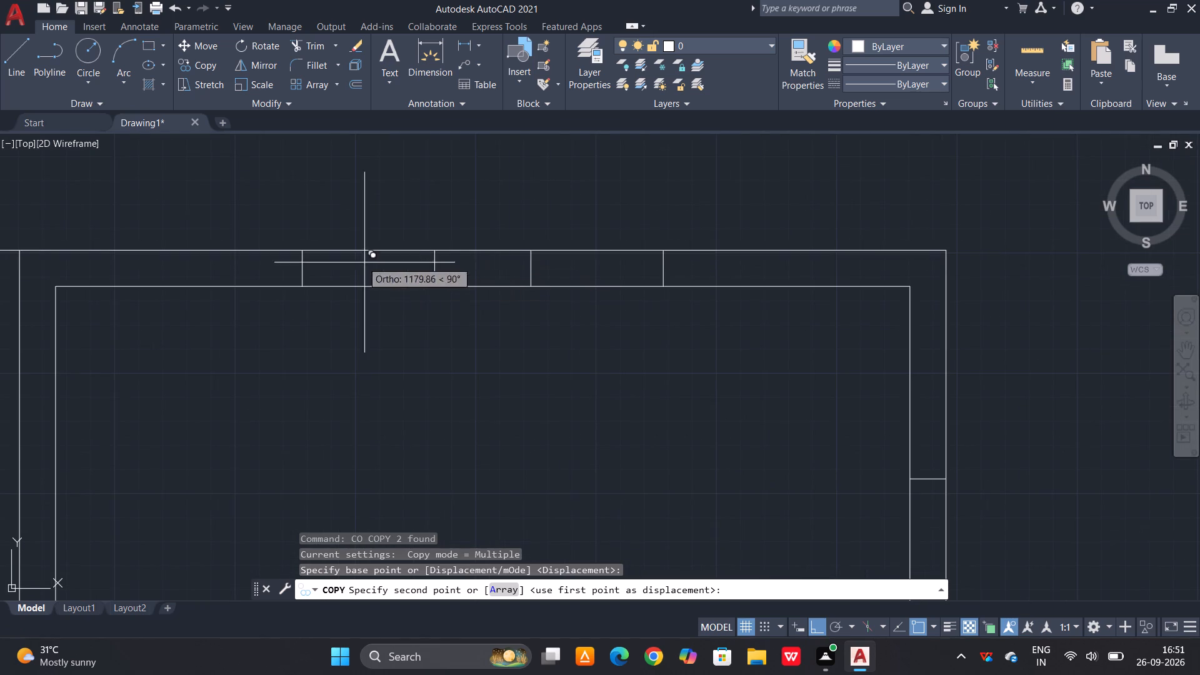
click(299, 289)
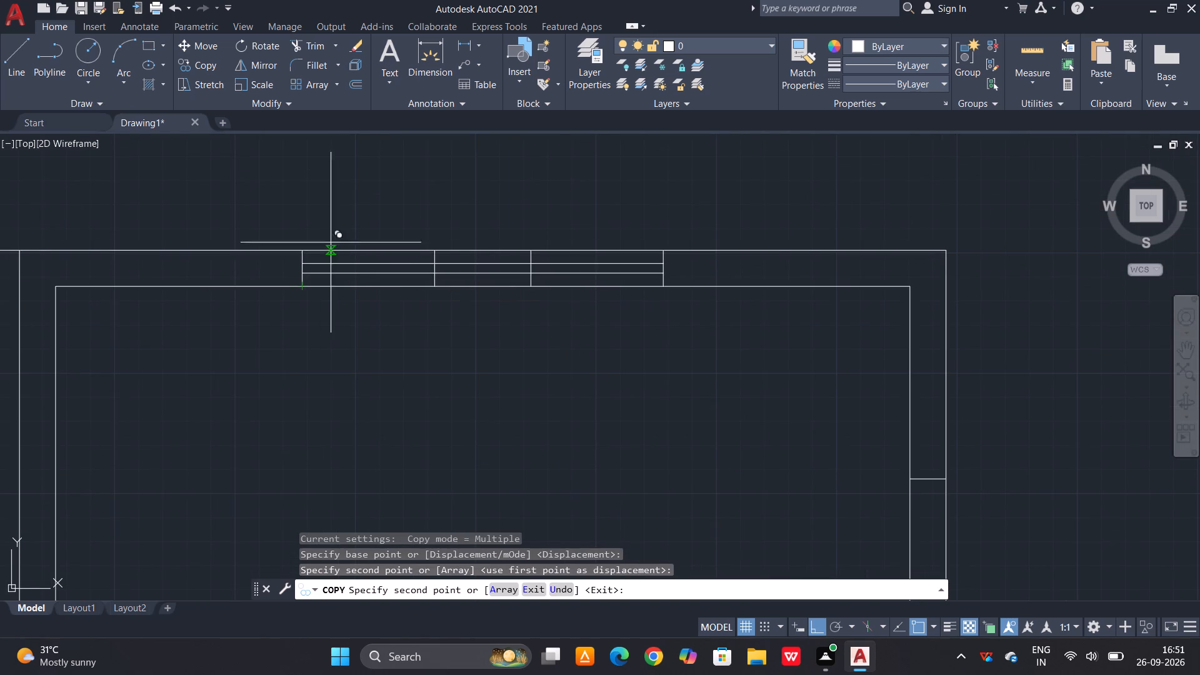
Place another copy of the two lines in the window of the lower-right room's bottom wall.
scroll(357, 216, down, 6)
scroll(344, 489, up, 2)
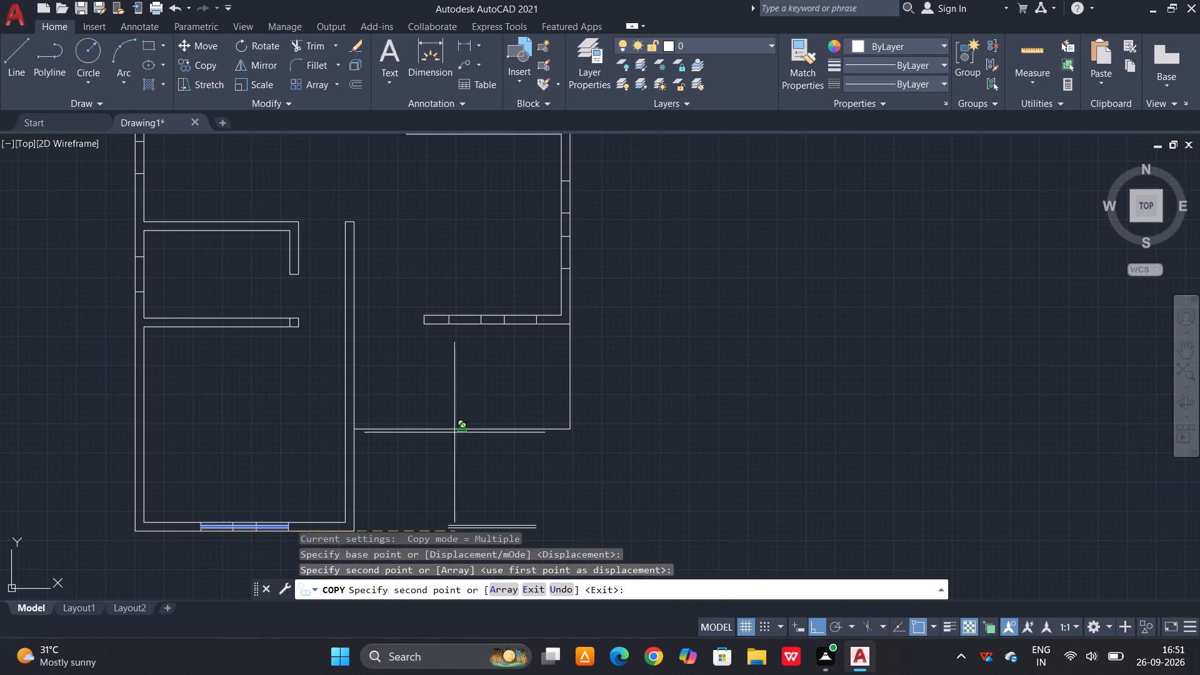
scroll(504, 322, up, 3)
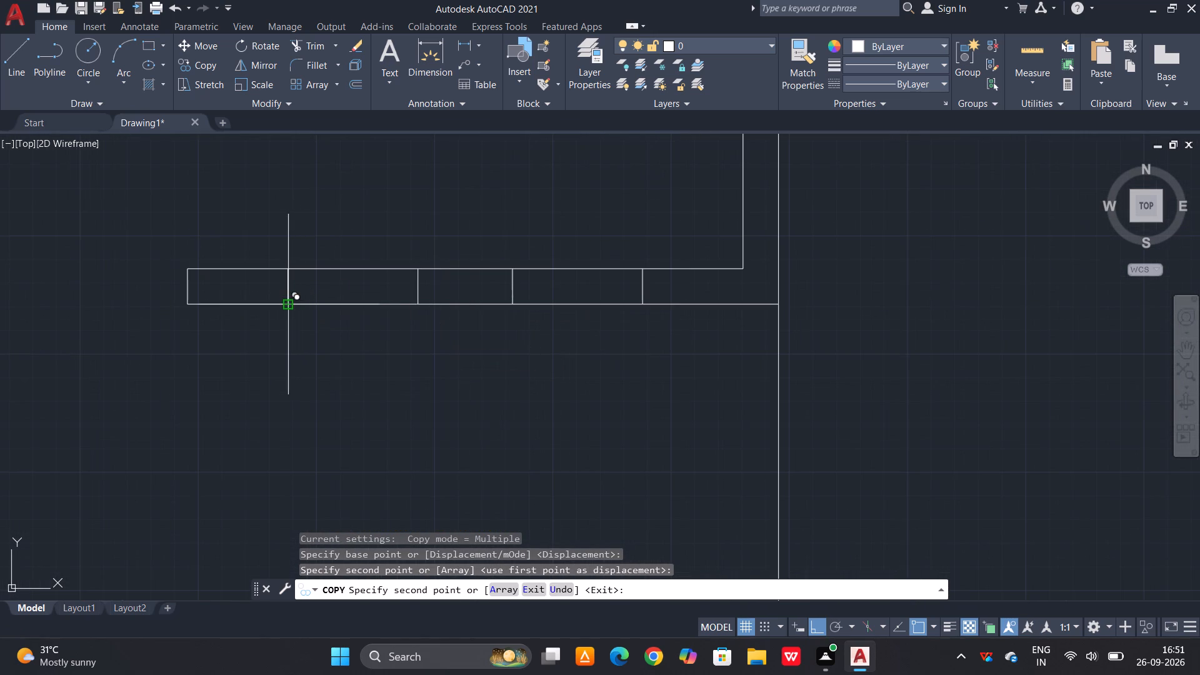
click(286, 309)
Place a spare copy of the two lines in the empty space east of the plan and end the Copy command.
scroll(226, 376, down, 3)
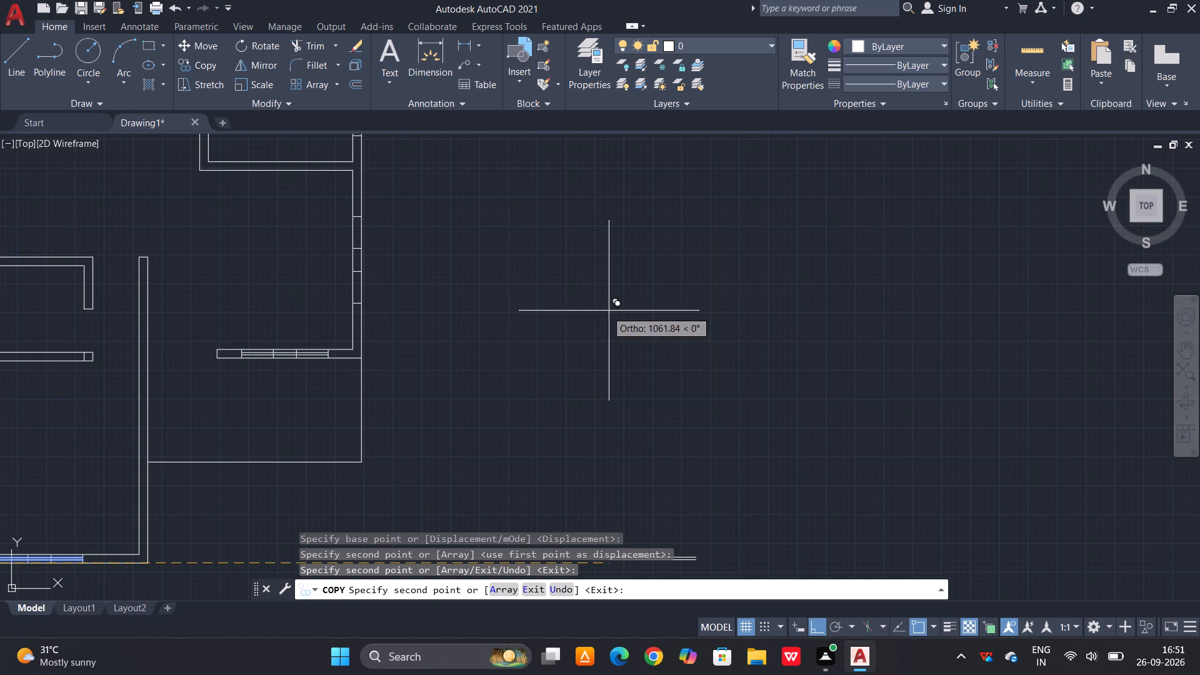
click(582, 302)
scroll(582, 292, down, 3)
key(Escape)
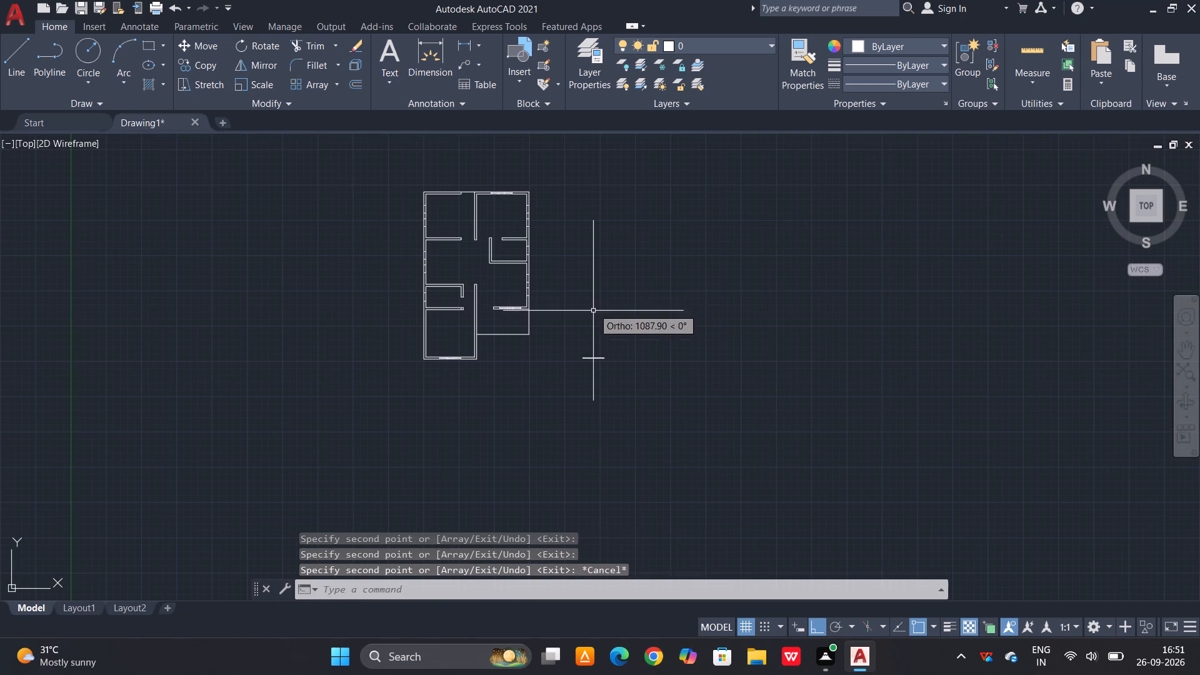
Rotate the spare pair of lines about its lower-left end so that it runs vertically downward.
scroll(594, 336, up, 3)
drag(649, 337, 641, 351)
click(478, 421)
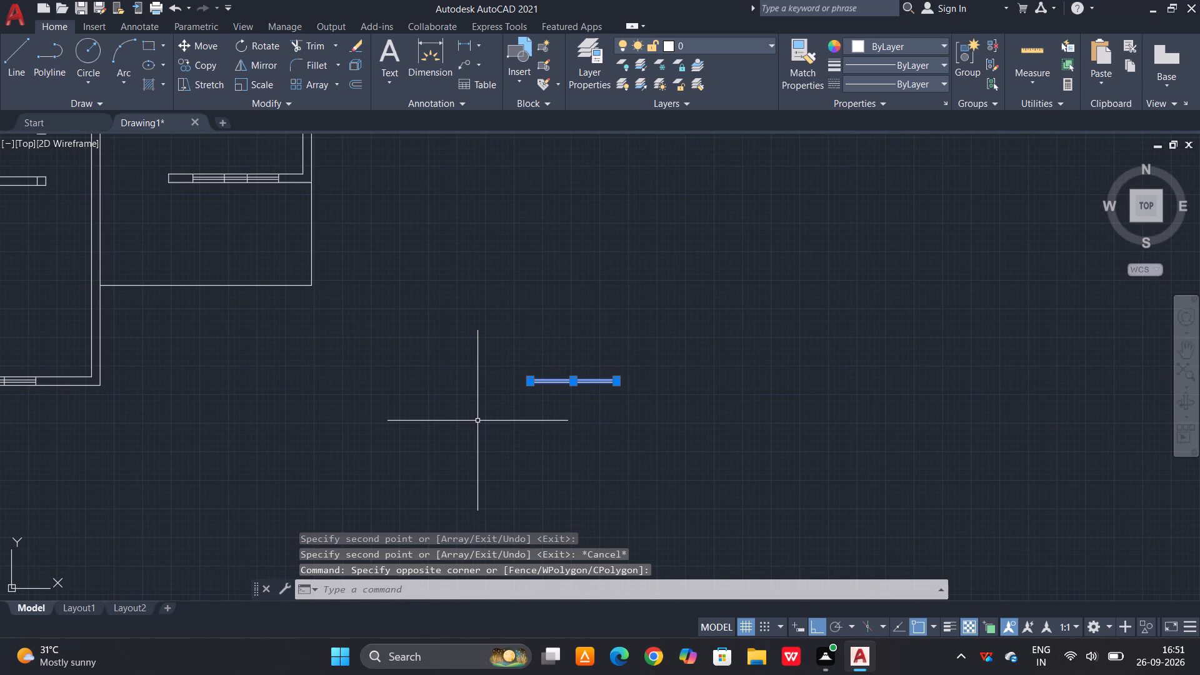
text(ro)
key(space)
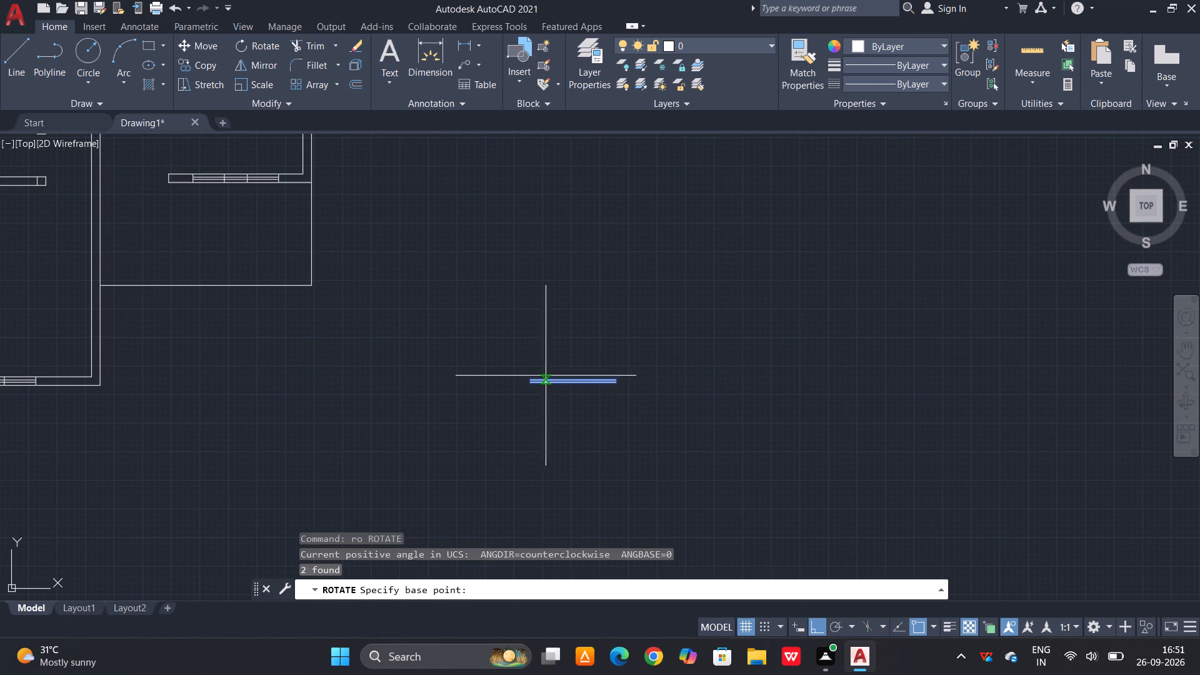
click(527, 385)
click(567, 434)
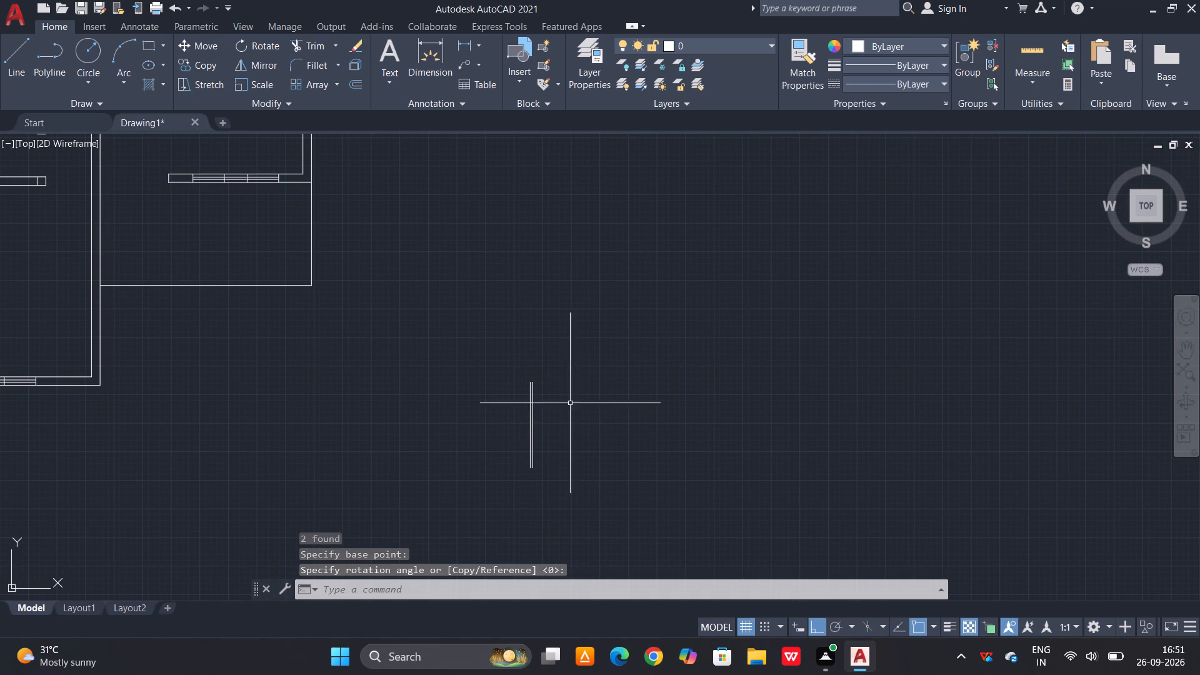
key(Escape)
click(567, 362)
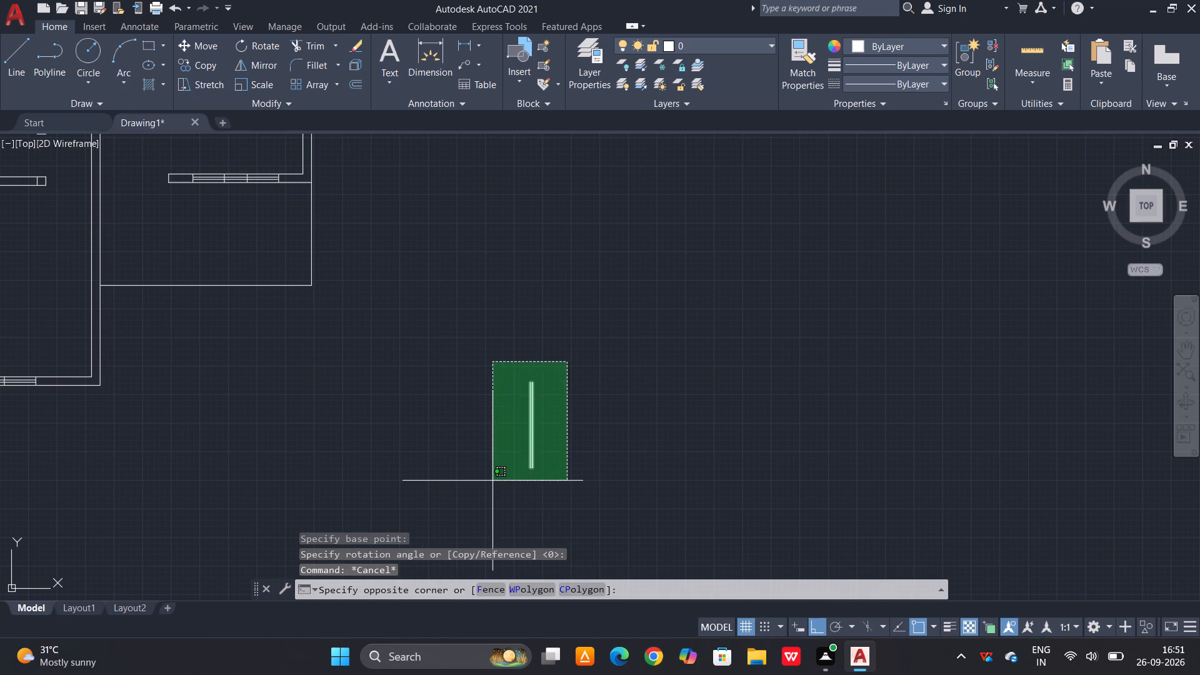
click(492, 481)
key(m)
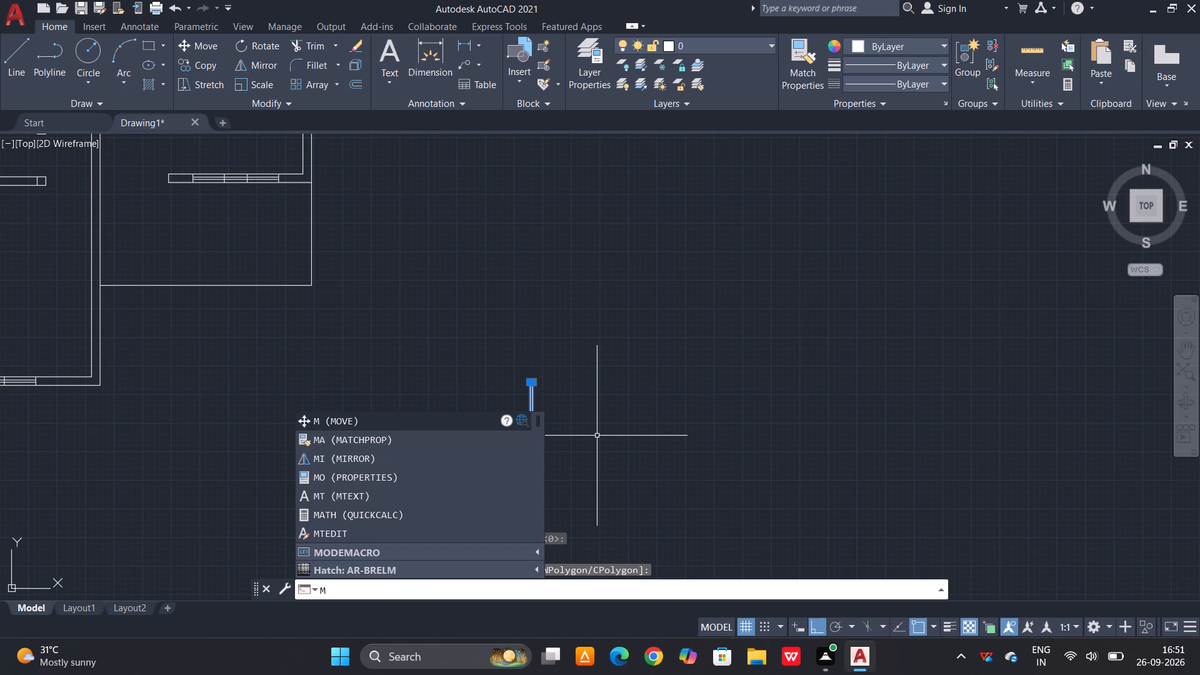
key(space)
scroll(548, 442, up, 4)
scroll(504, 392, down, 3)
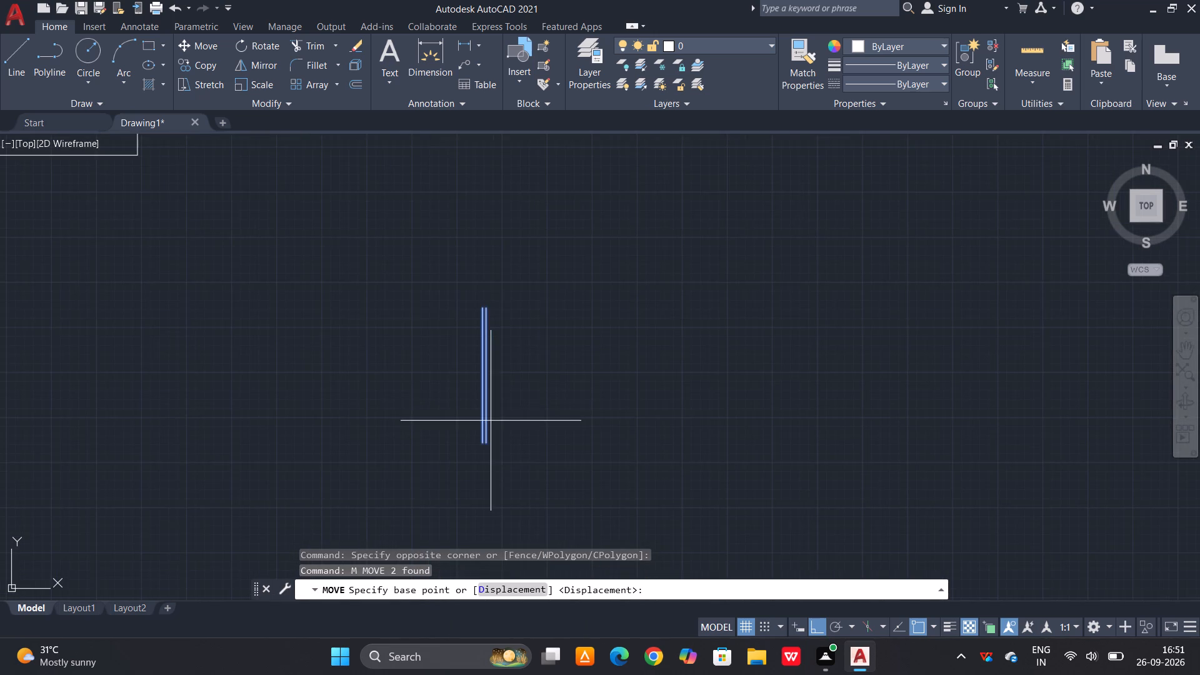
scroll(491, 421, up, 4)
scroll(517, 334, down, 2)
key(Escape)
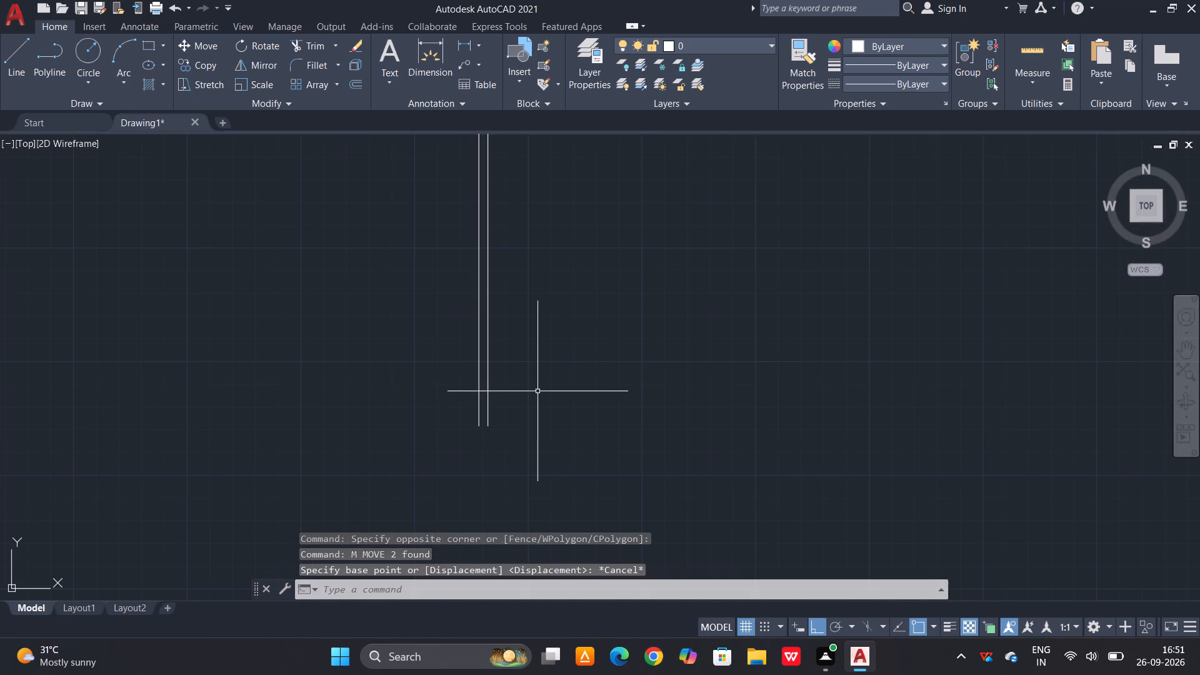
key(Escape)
Draw a short horizontal line joining the bottom ends of the two spare vertical lines.
text(l)
key(space)
scroll(471, 411, up, 3)
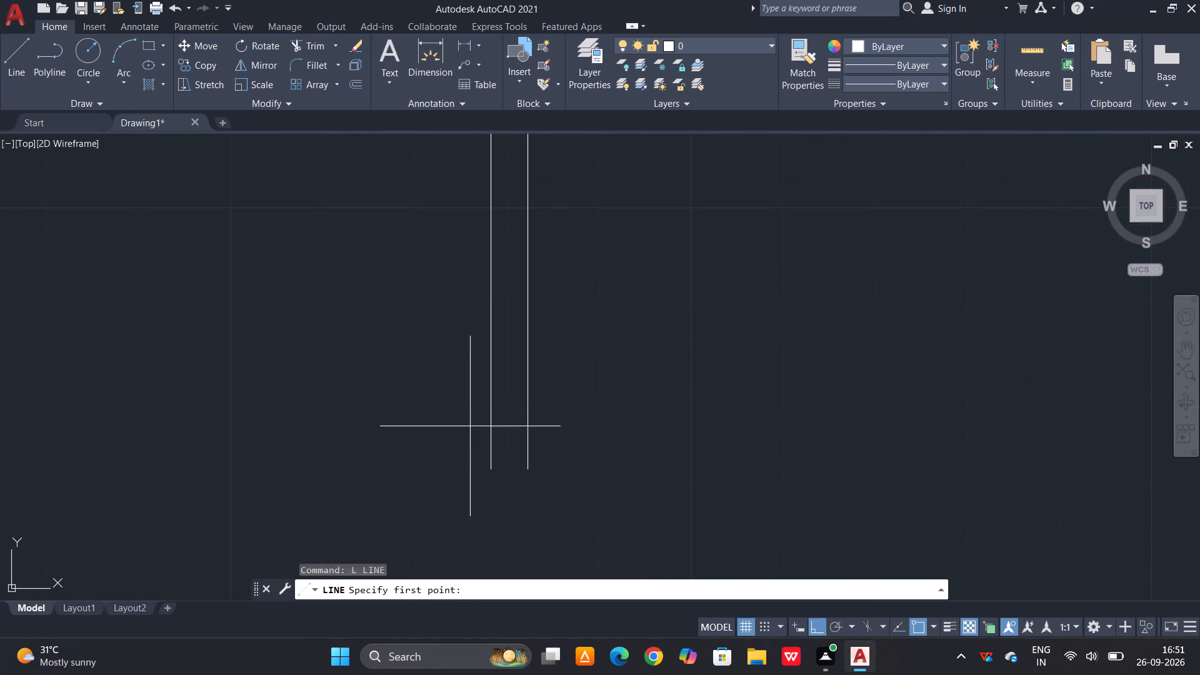
drag(489, 465, 497, 463)
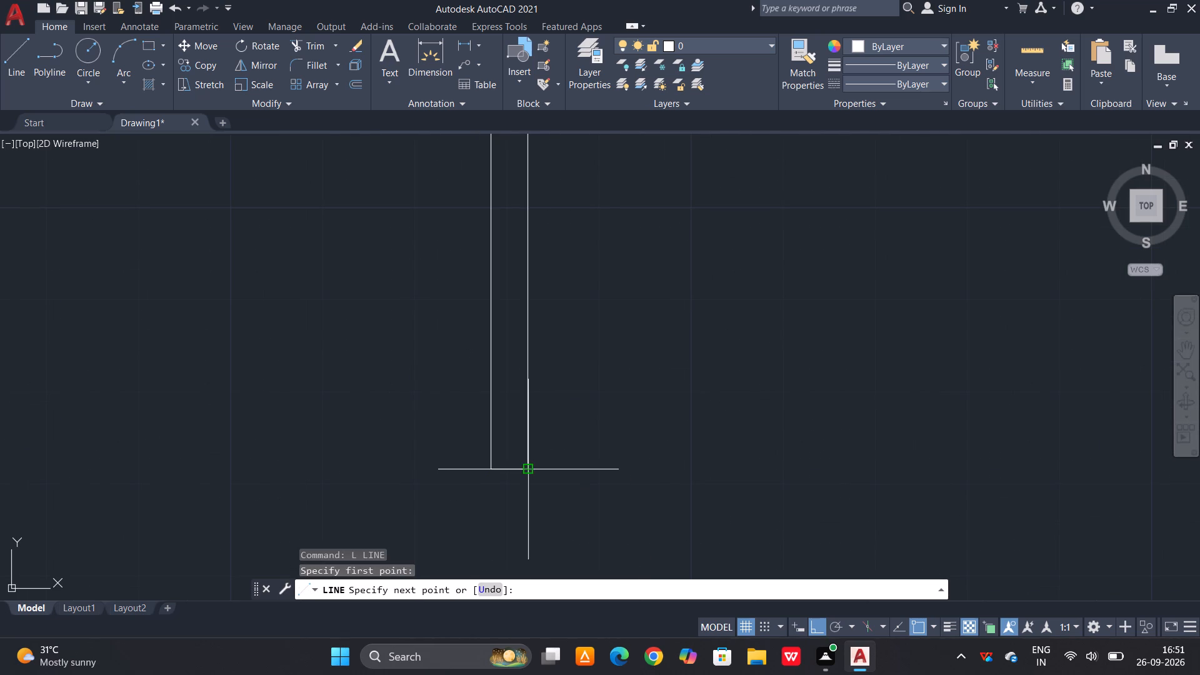
click(532, 468)
key(space)
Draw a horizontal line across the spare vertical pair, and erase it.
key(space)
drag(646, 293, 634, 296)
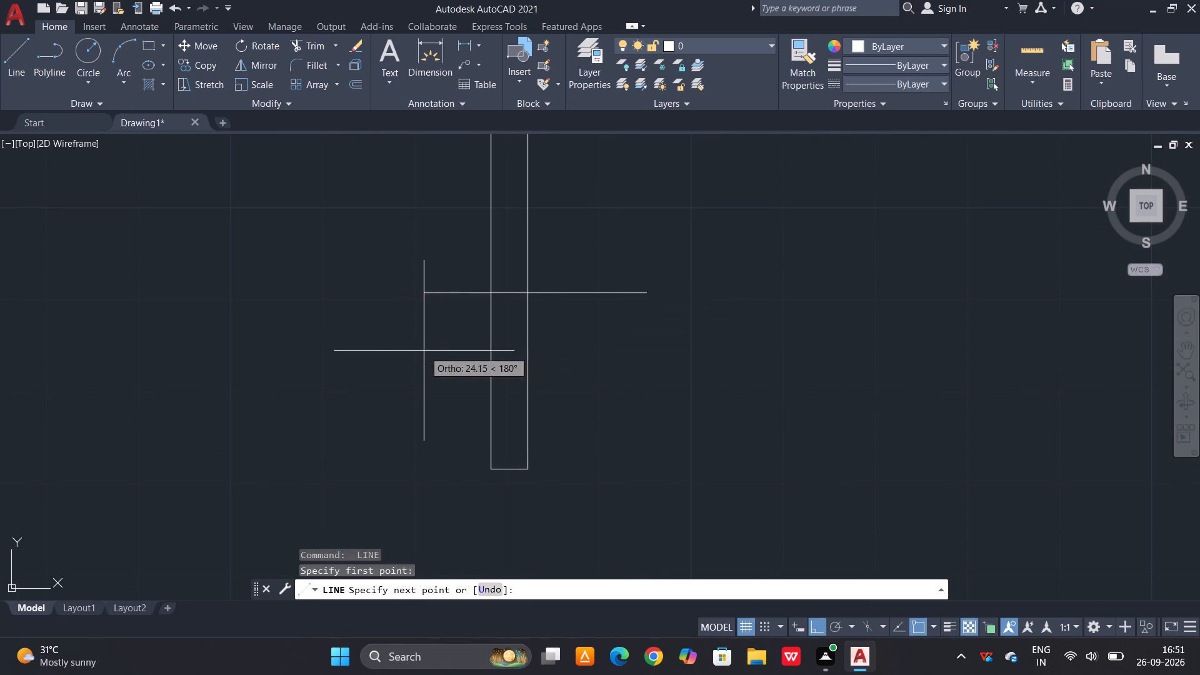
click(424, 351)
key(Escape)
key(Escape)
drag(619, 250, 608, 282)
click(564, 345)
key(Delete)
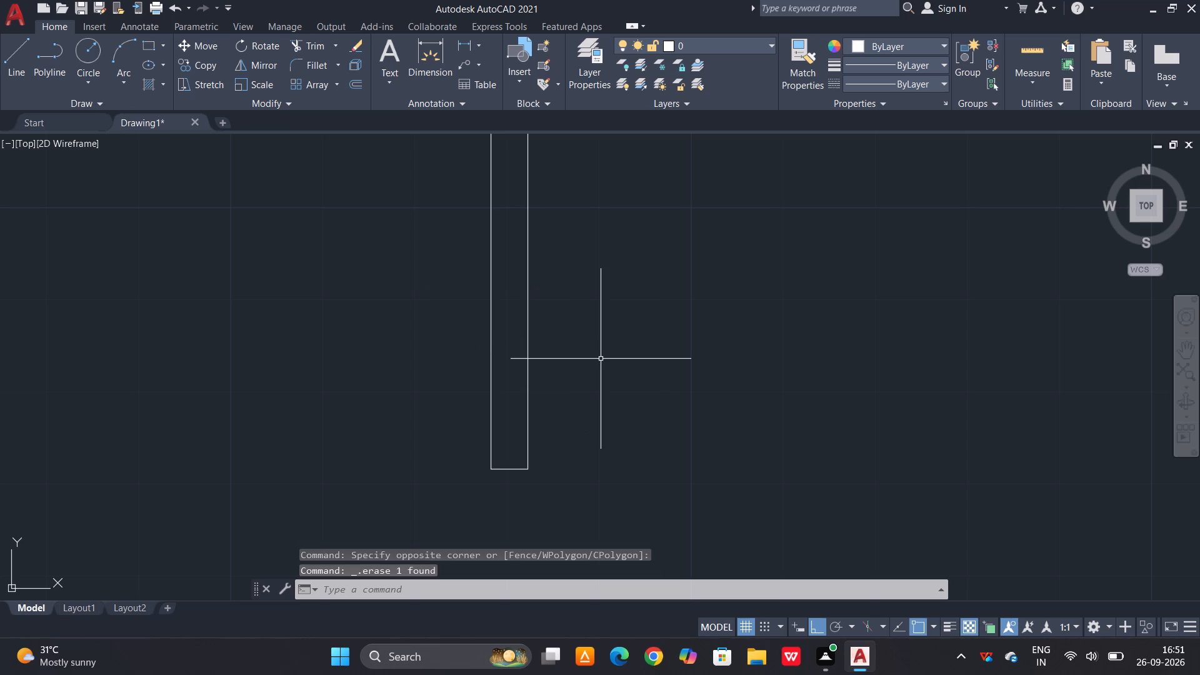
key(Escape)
Move the two spare vertical lines from their bottom line's midpoint to the midpoint of the lowest cross line in the east wall's lowest window.
key(m)
key(space)
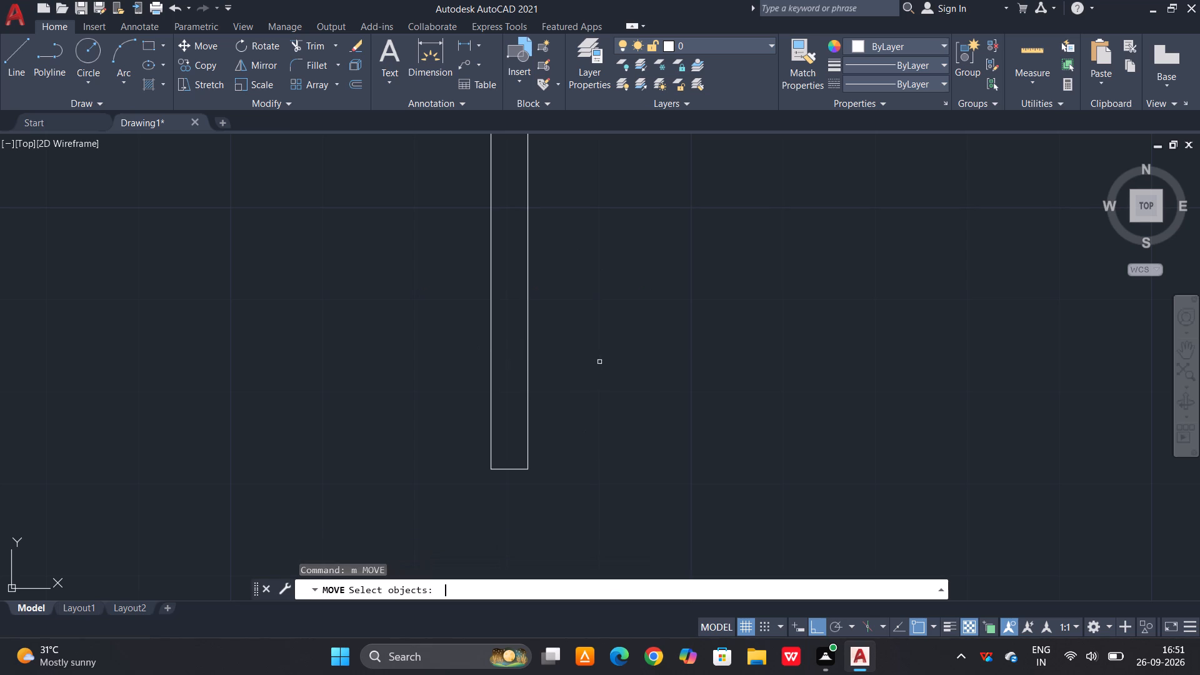
drag(599, 326, 596, 338)
click(430, 386)
key(space)
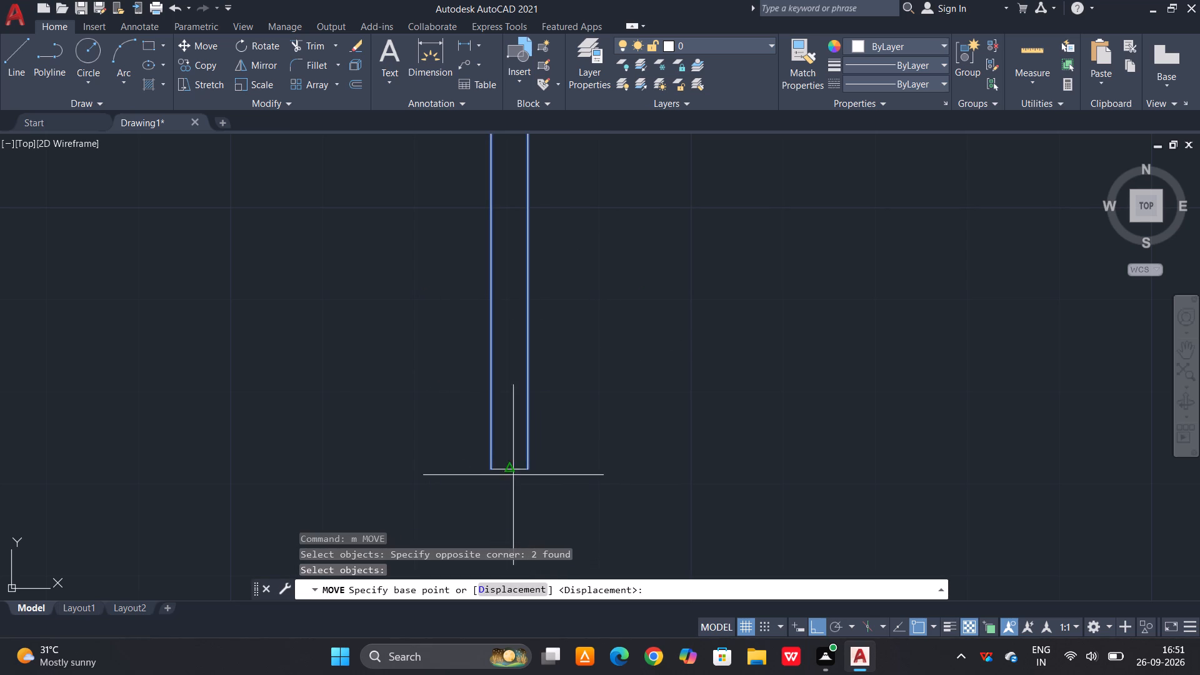
click(512, 469)
scroll(553, 546, down, 7)
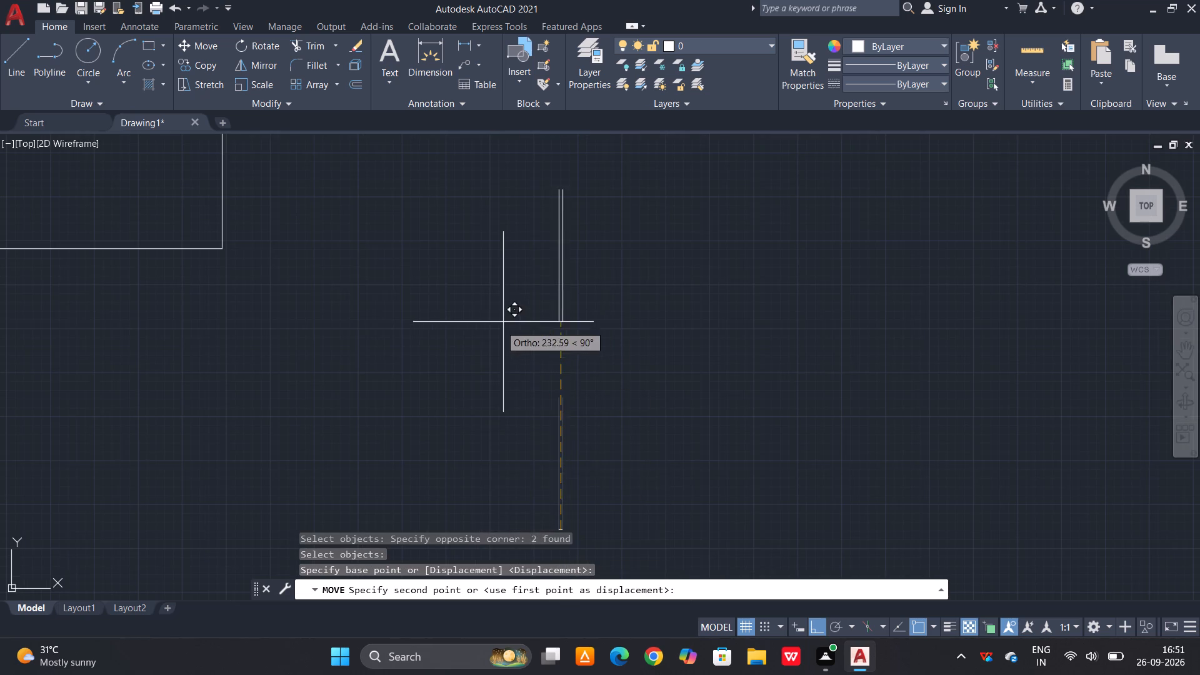
middle_drag(497, 344, 614, 674)
scroll(497, 349, down, 1)
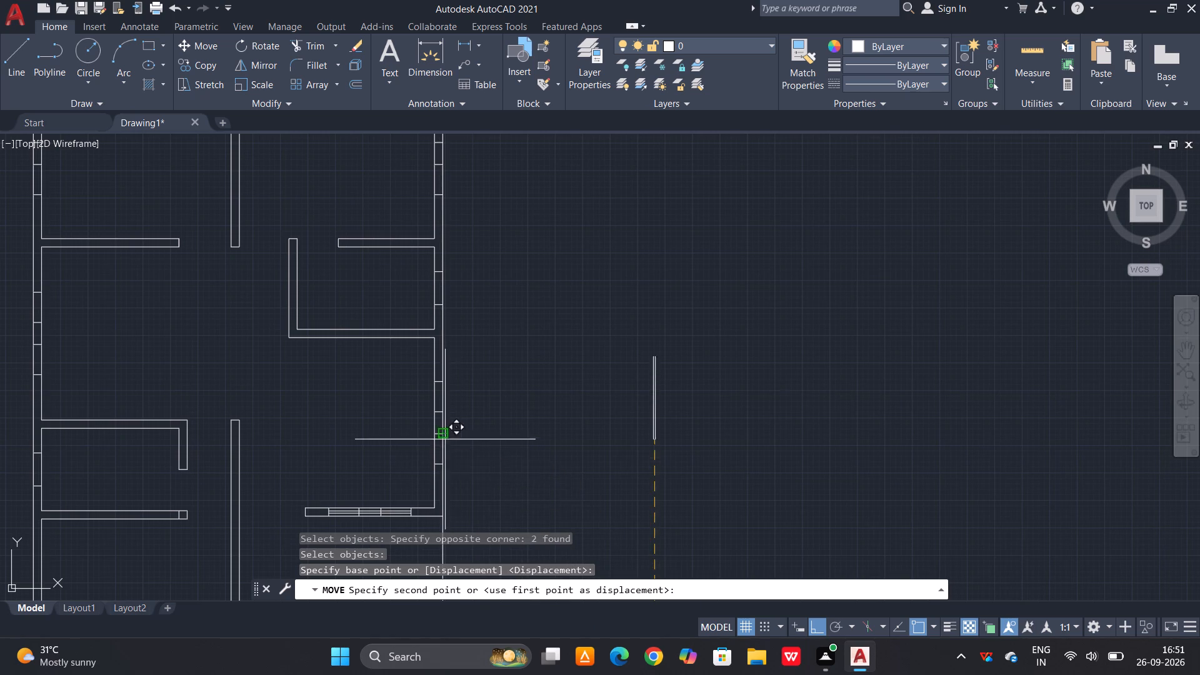
scroll(442, 439, up, 3)
scroll(422, 358, down, 2)
scroll(418, 442, up, 3)
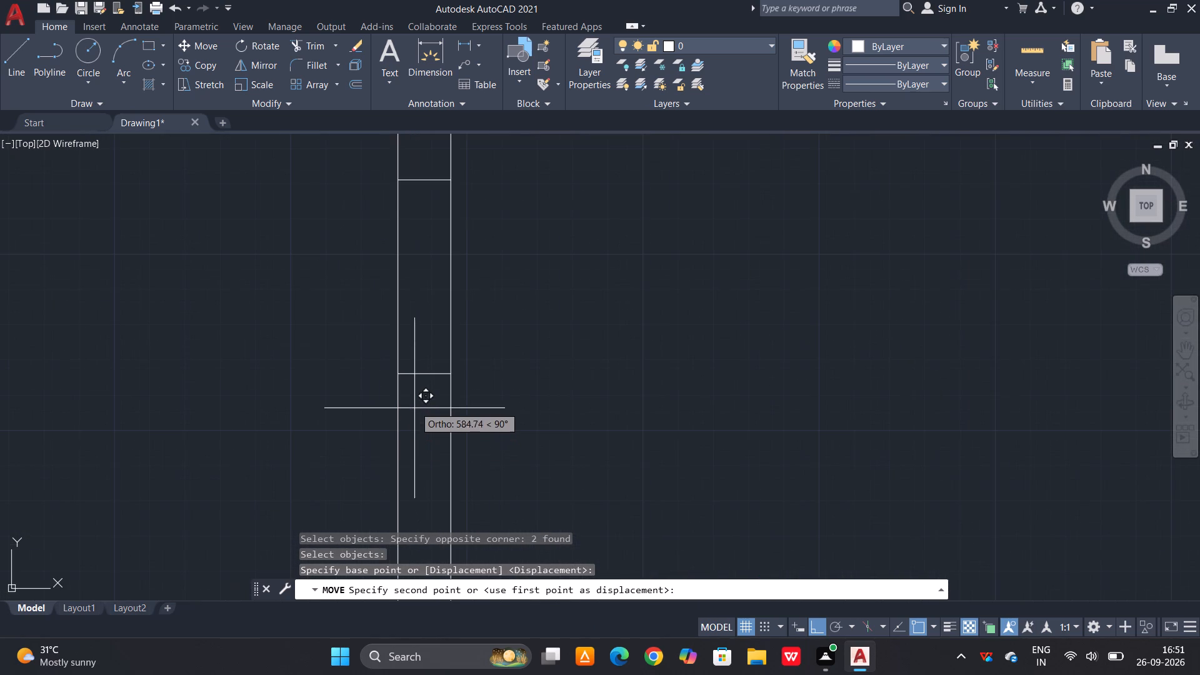
click(424, 376)
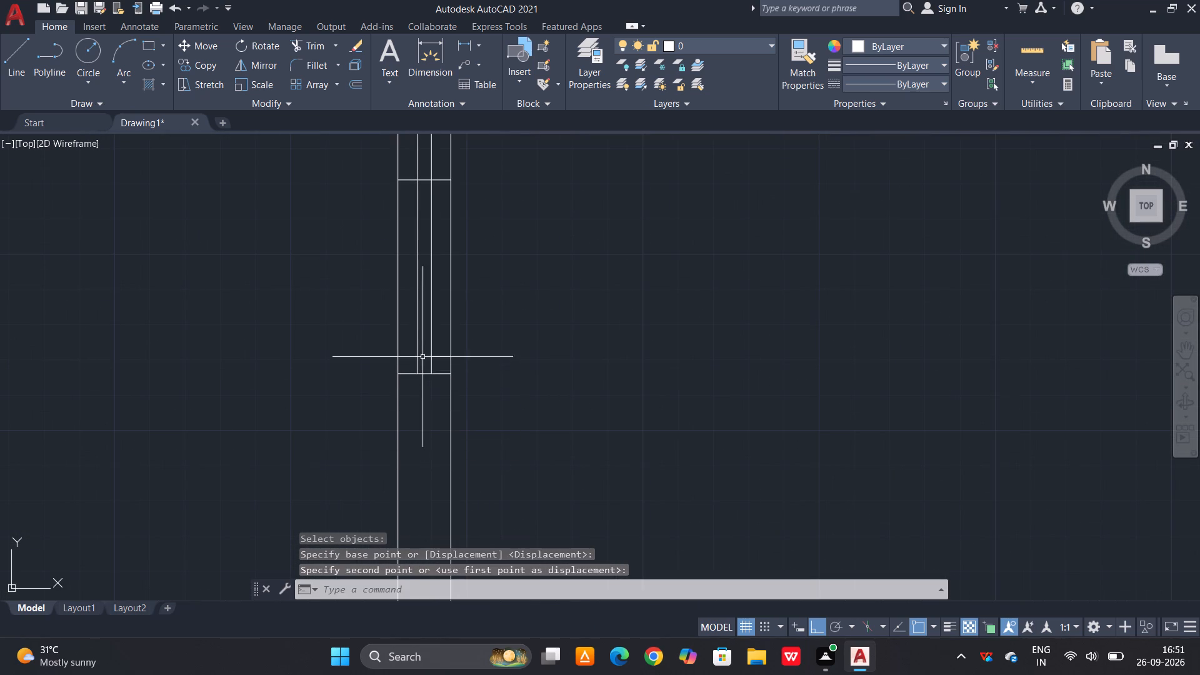
key(Escape)
Copy the two vertical window lines from the lowest east window into the northeast room's window on the east wall.
click(442, 299)
click(413, 314)
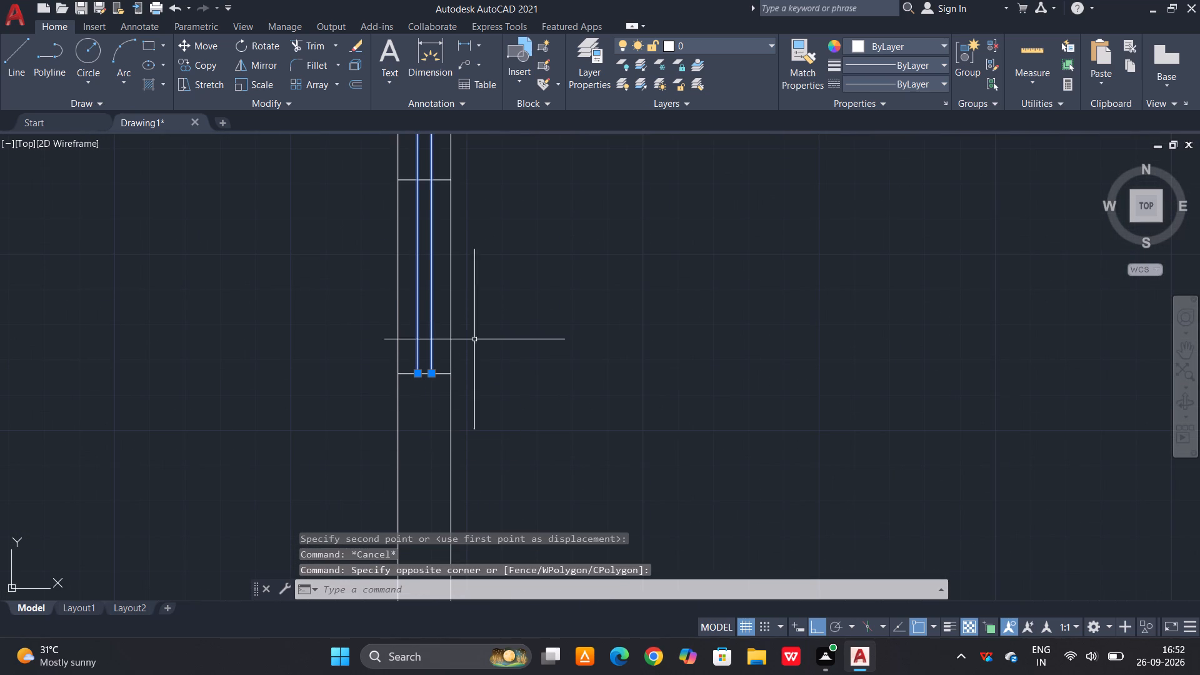
text(co)
key(space)
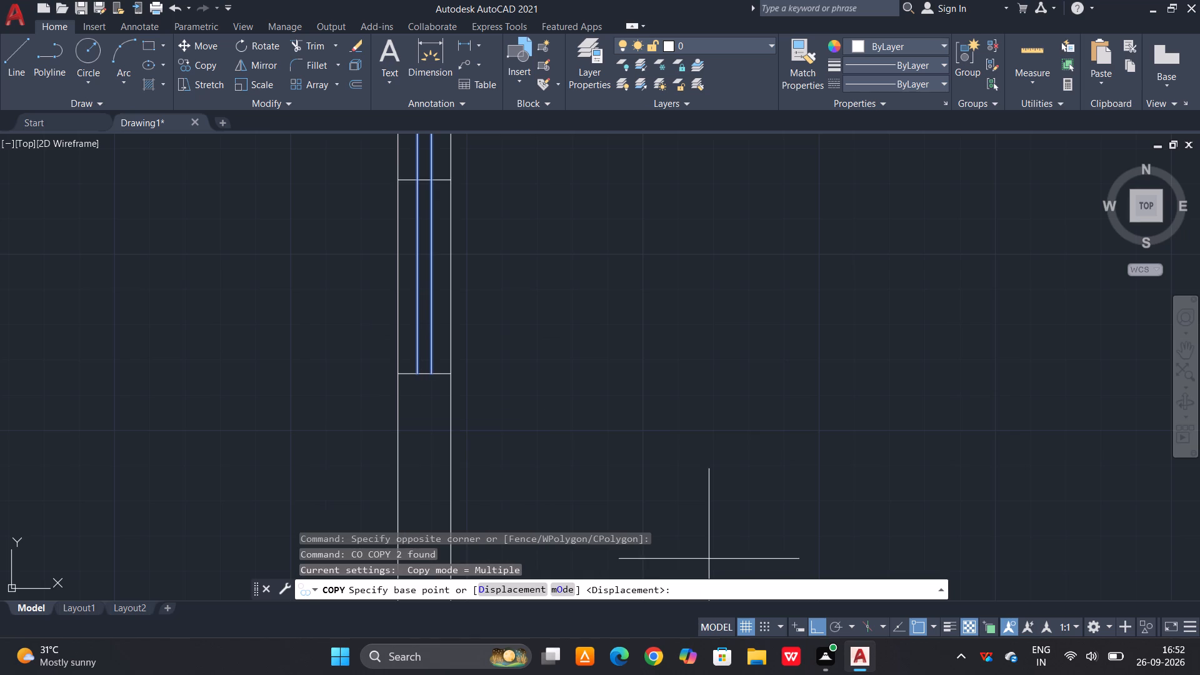
click(397, 374)
scroll(444, 513, down, 5)
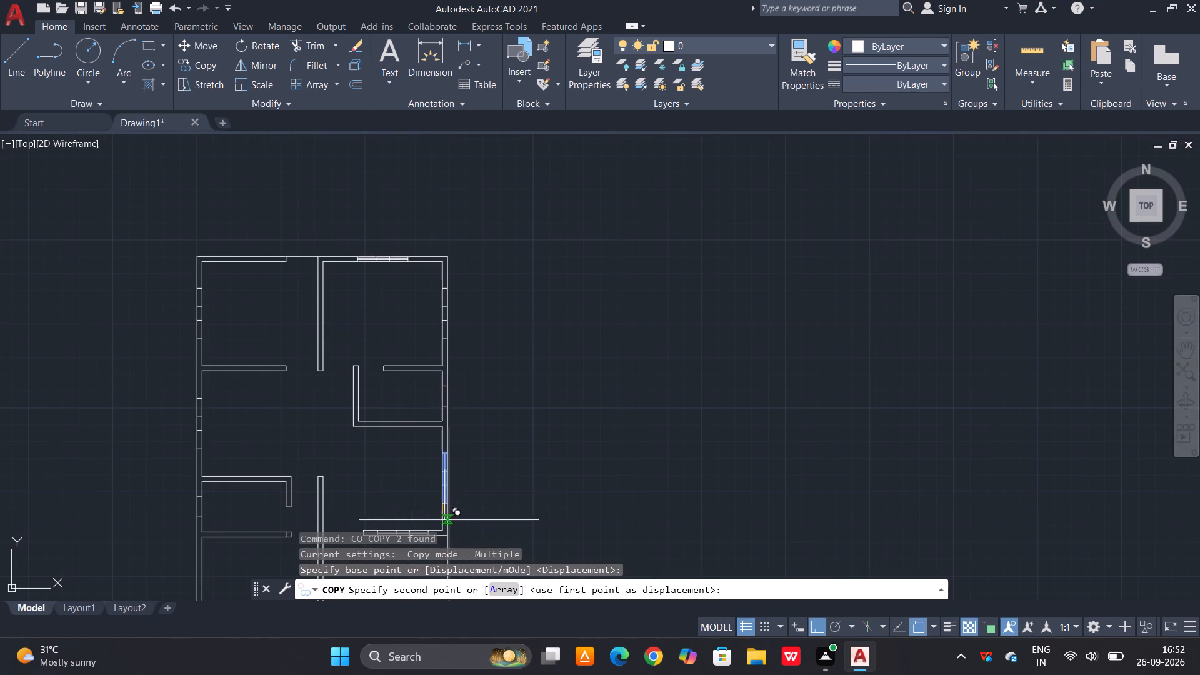
scroll(463, 313, up, 2)
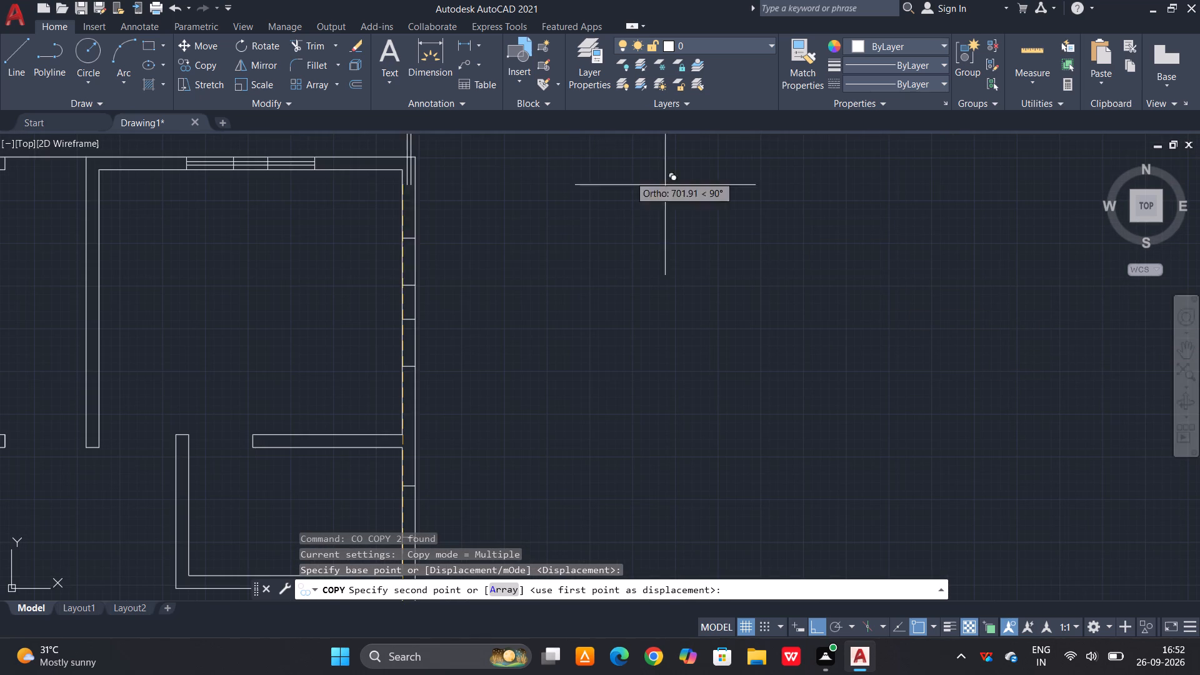
scroll(389, 375, up, 4)
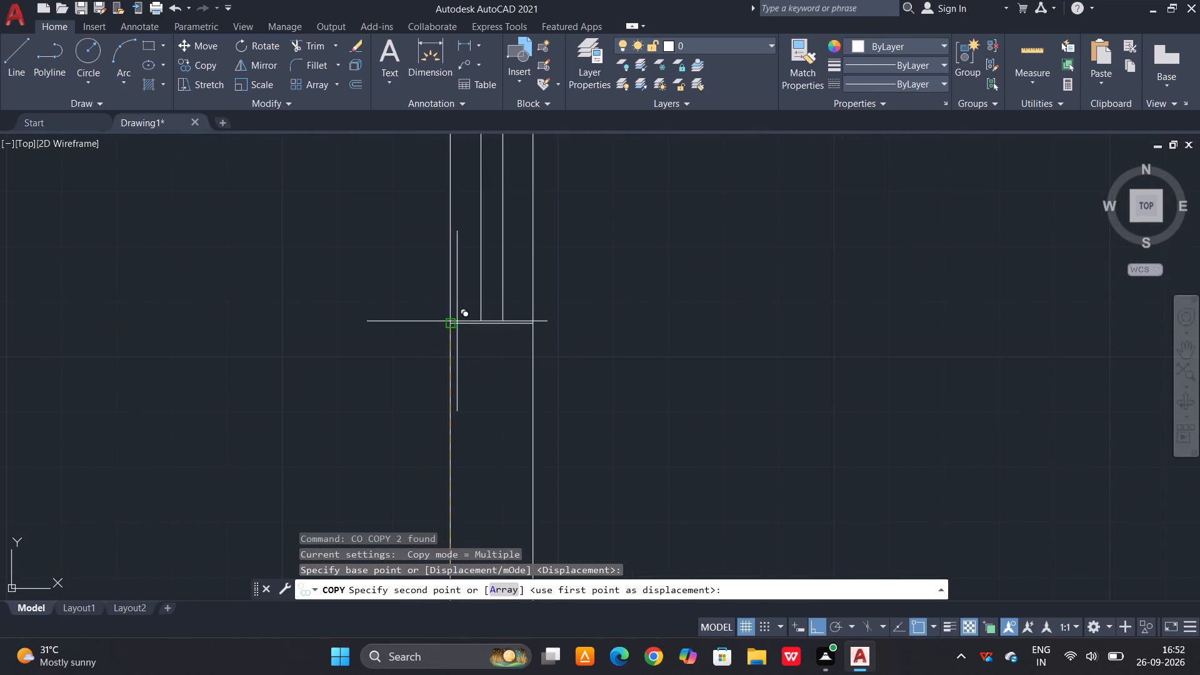
click(452, 320)
Place further copies of the two lines in the upper and middle windows of the west wall, and end the Copy command.
scroll(766, 324, down, 5)
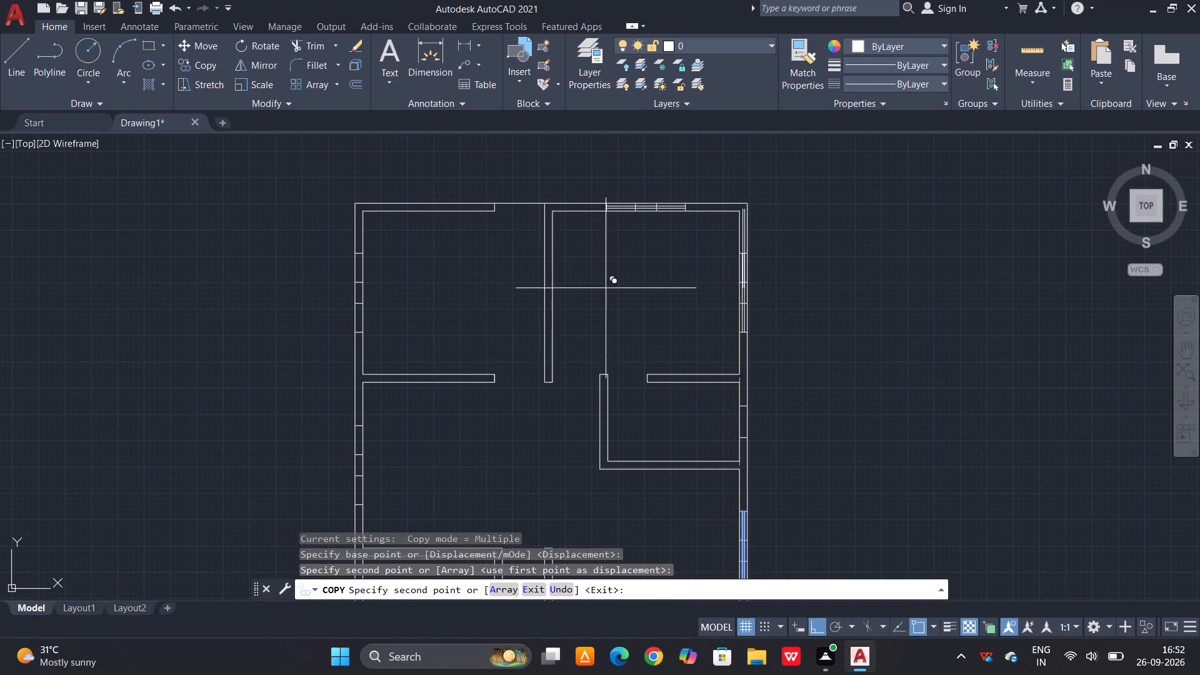
scroll(356, 334, up, 3)
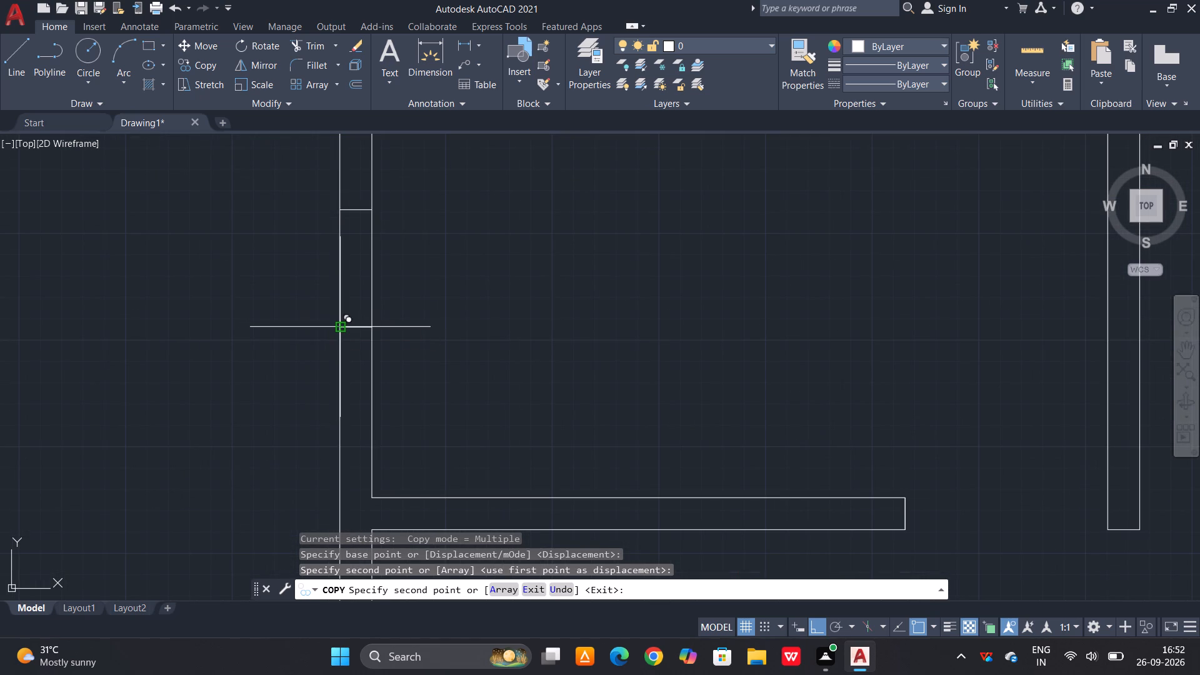
click(339, 331)
scroll(704, 219, down, 5)
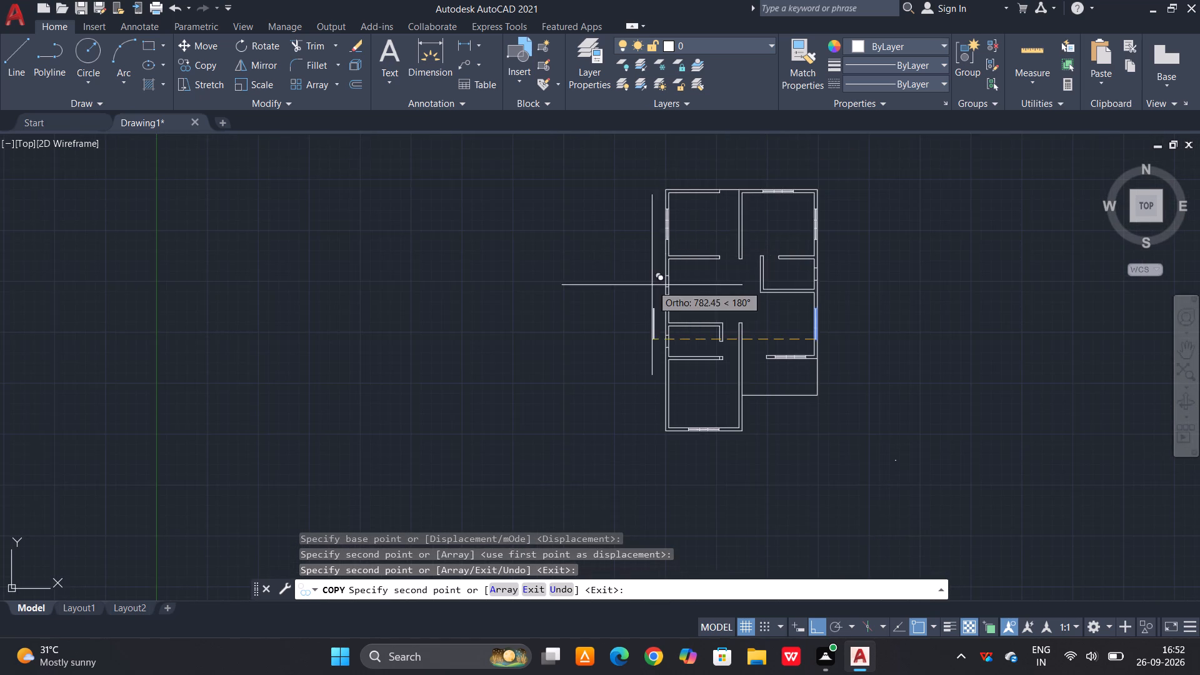
scroll(652, 285, up, 4)
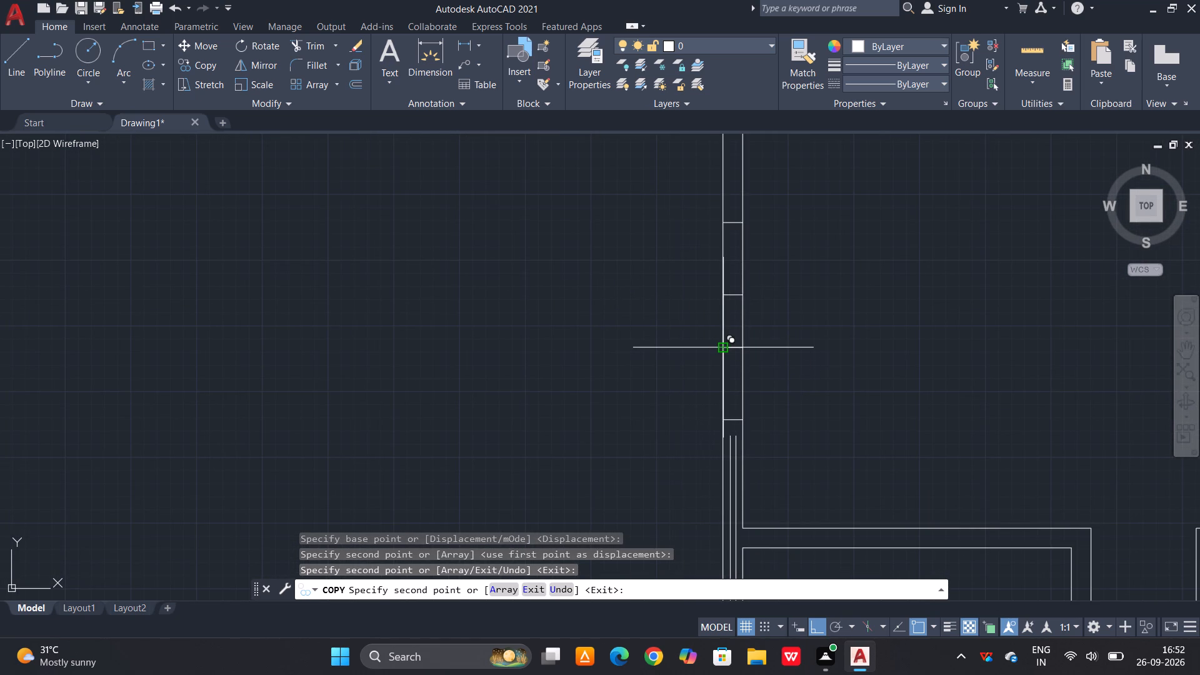
click(724, 351)
scroll(745, 283, down, 1)
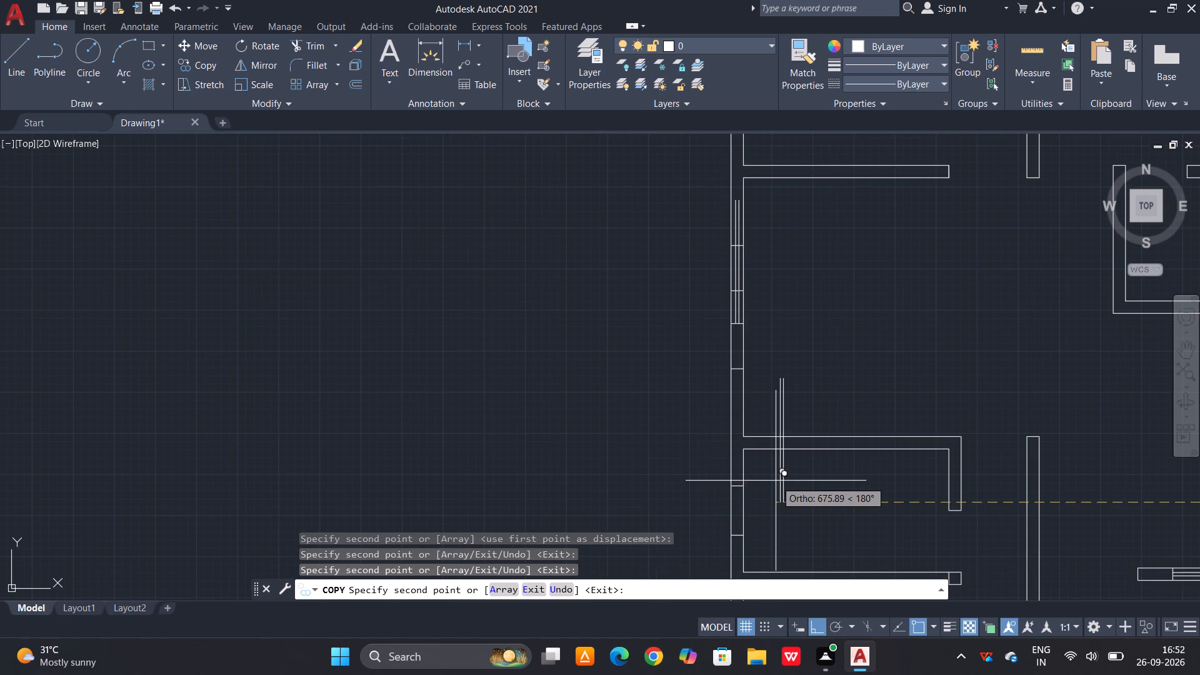
scroll(752, 346, down, 3)
scroll(749, 461, up, 3)
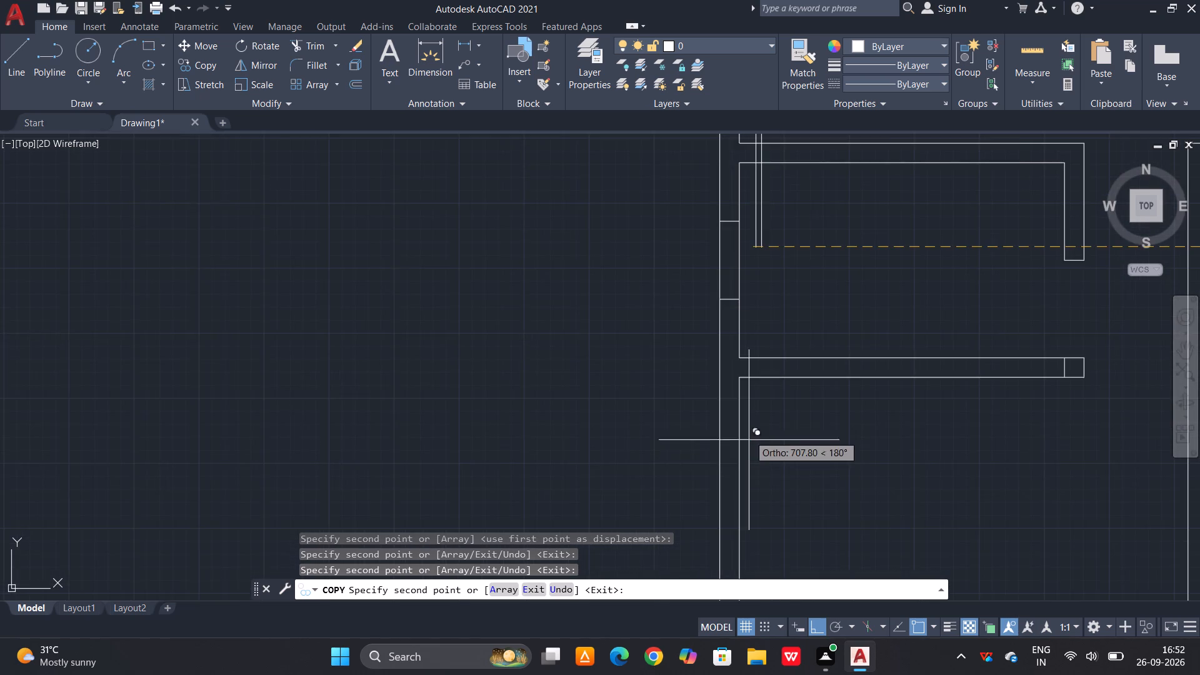
scroll(749, 421, down, 2)
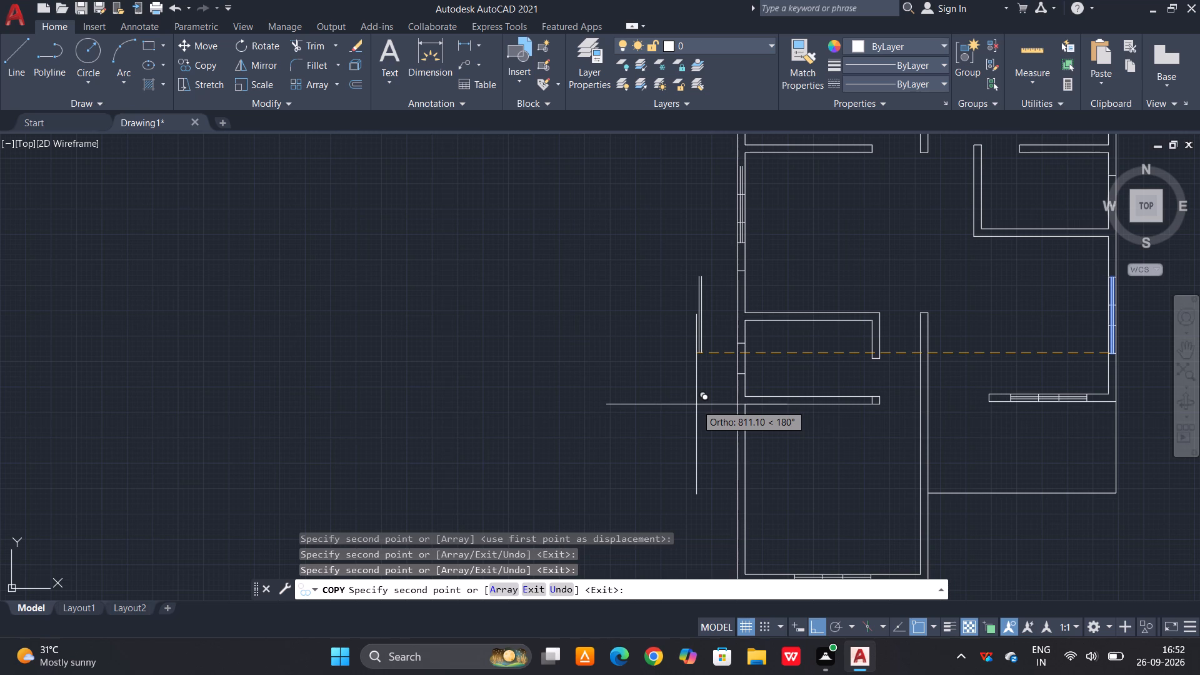
key(Escape)
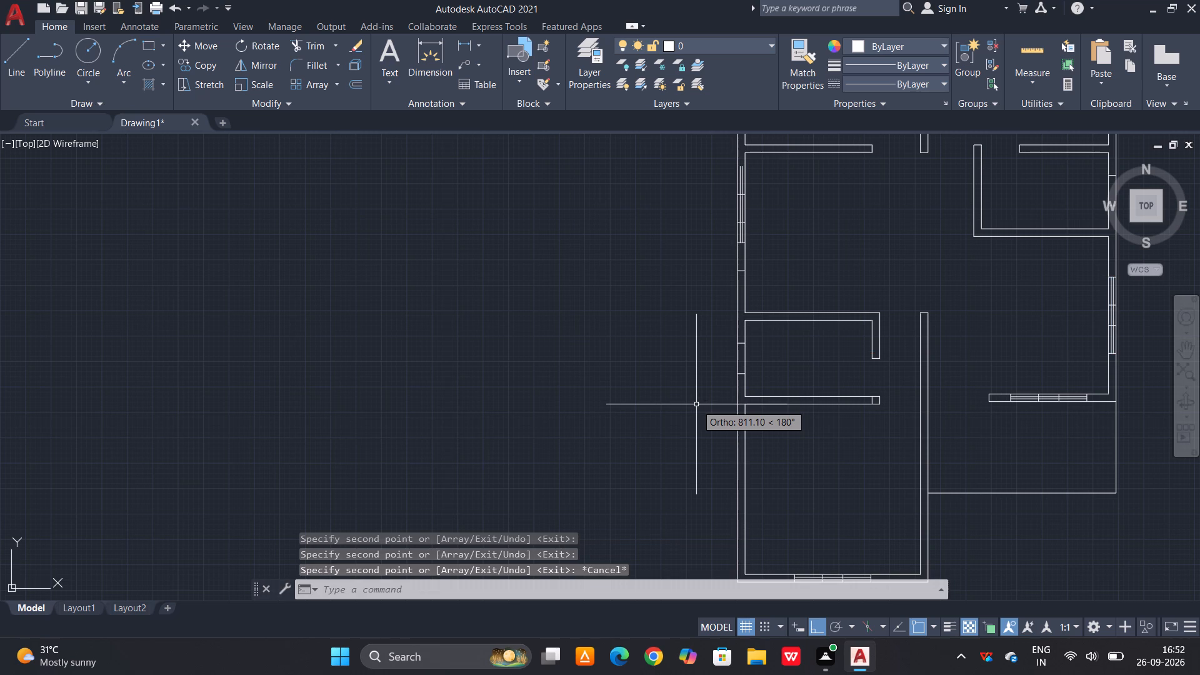
Extend the two vertical lines in the west wall's middle window down to that window's lowest cross line.
middle_drag(866, 207, 813, 305)
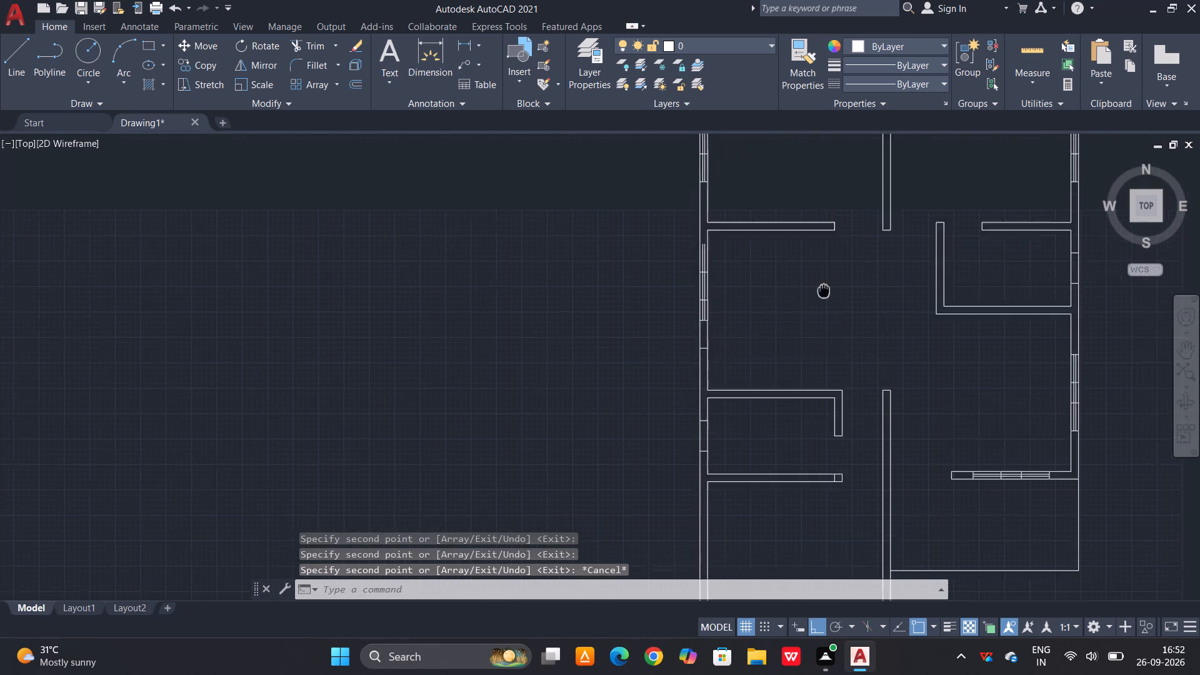
middle_drag(813, 305, 772, 374)
scroll(671, 395, up, 2)
key(Escape)
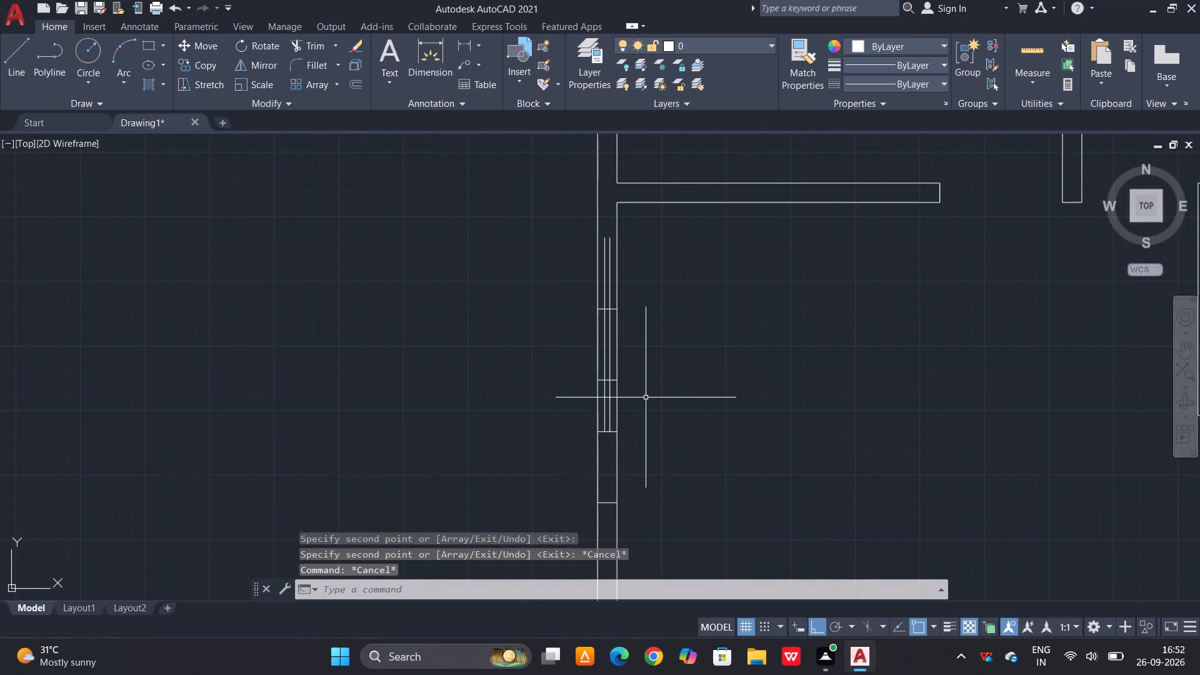
key(e)
key(x)
key(space)
key(space)
scroll(606, 412, up, 3)
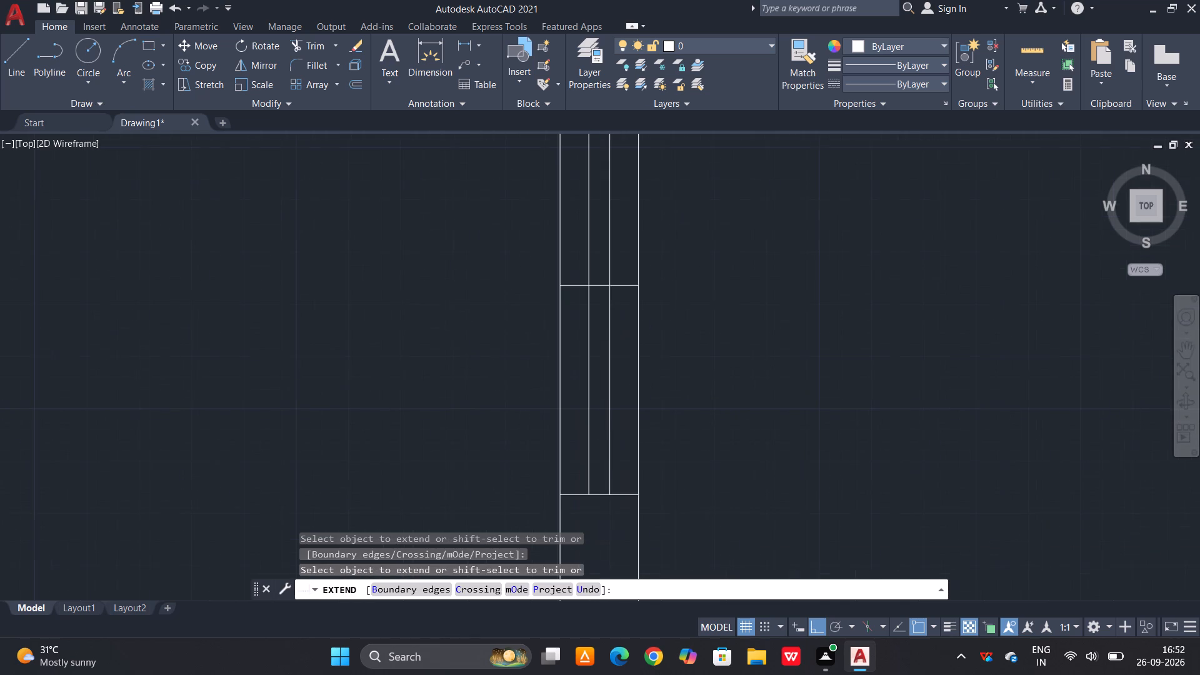
drag(629, 406, 622, 404)
scroll(573, 415, down, 1)
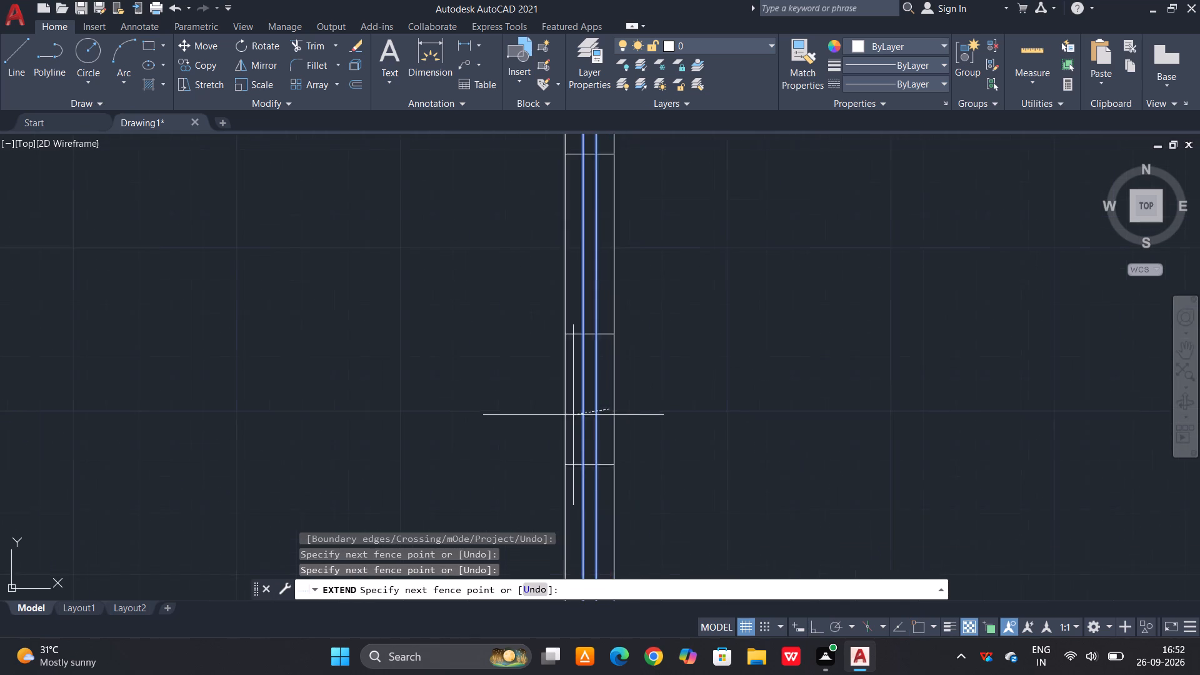
scroll(573, 415, down, 1)
click(573, 415)
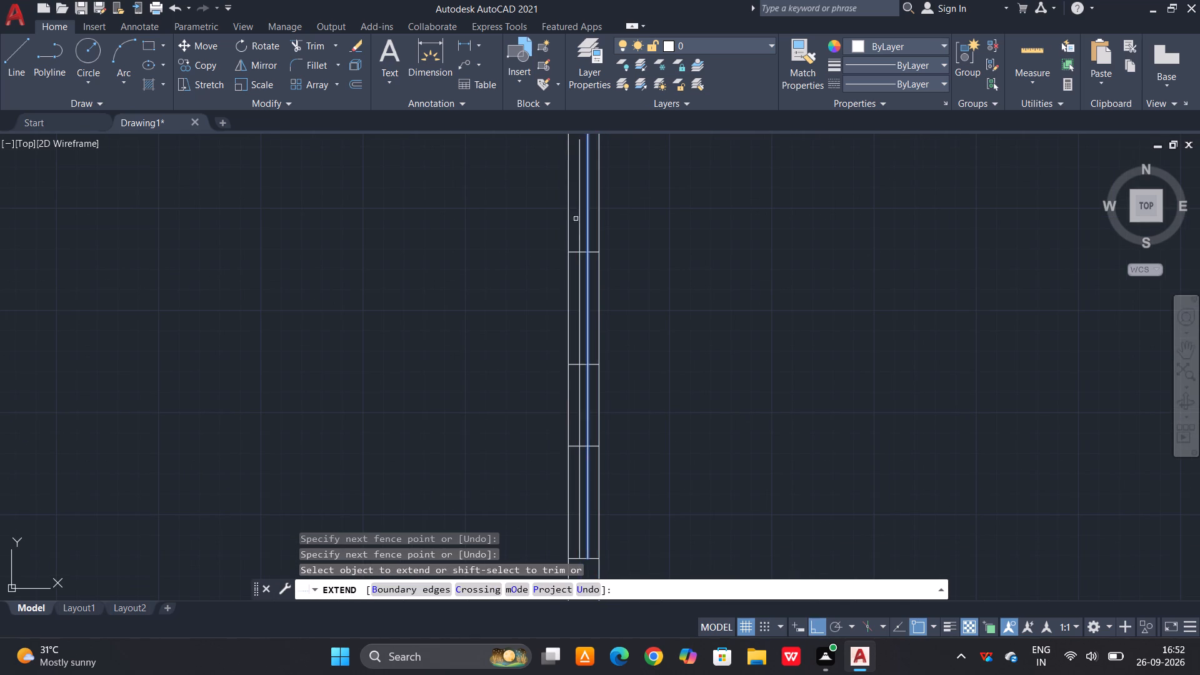
middle_drag(570, 204, 570, 310)
key(Escape)
key(Escape)
Trim the parts of the two vertical lines that stick out above the top cross line of the west wall's middle window.
text(tr)
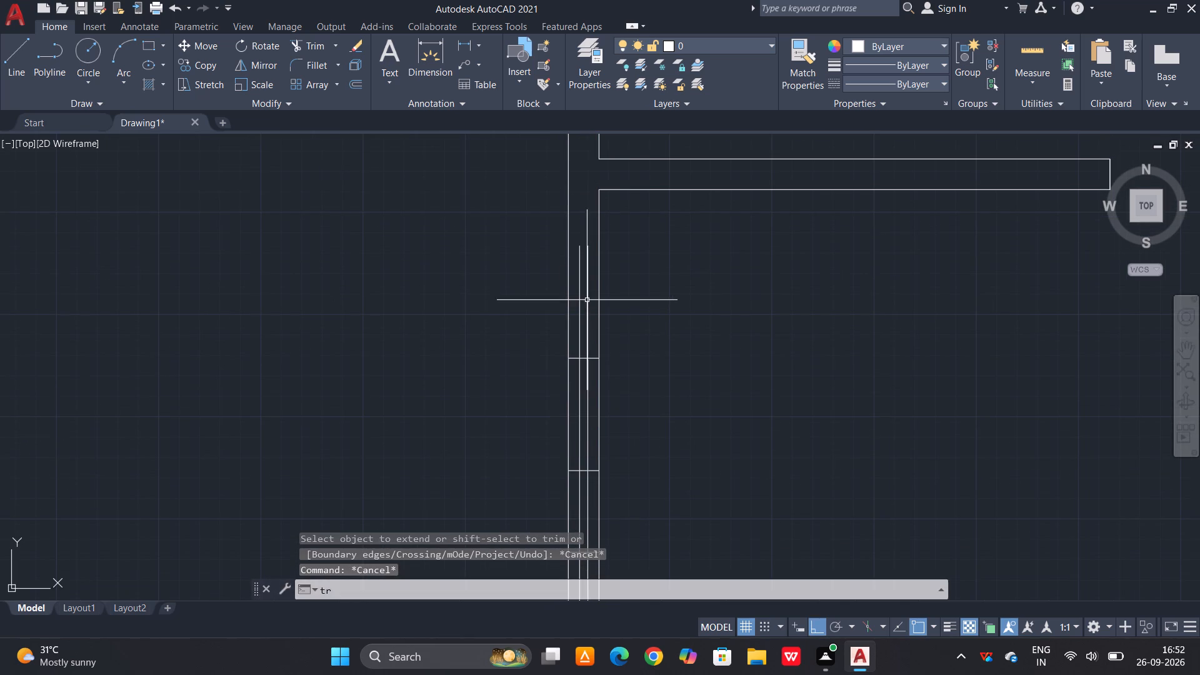
key(space)
key(space)
scroll(587, 300, up, 3)
click(587, 300)
drag(604, 285, 596, 287)
click(541, 298)
scroll(569, 257, down, 5)
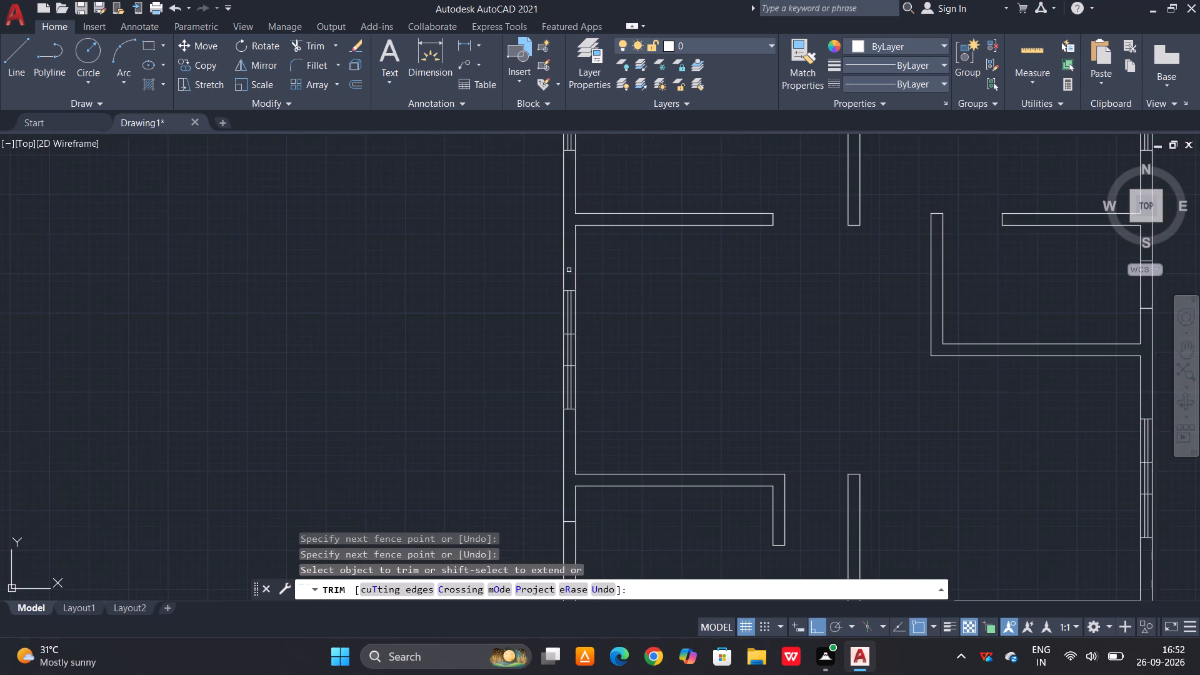
scroll(563, 276, up, 3)
key(Escape)
Copy the west wall's middle window, its cross lines and two vertical lines, down to the southwest room's west wall, matching wall midpoints.
scroll(584, 264, down, 1)
click(581, 286)
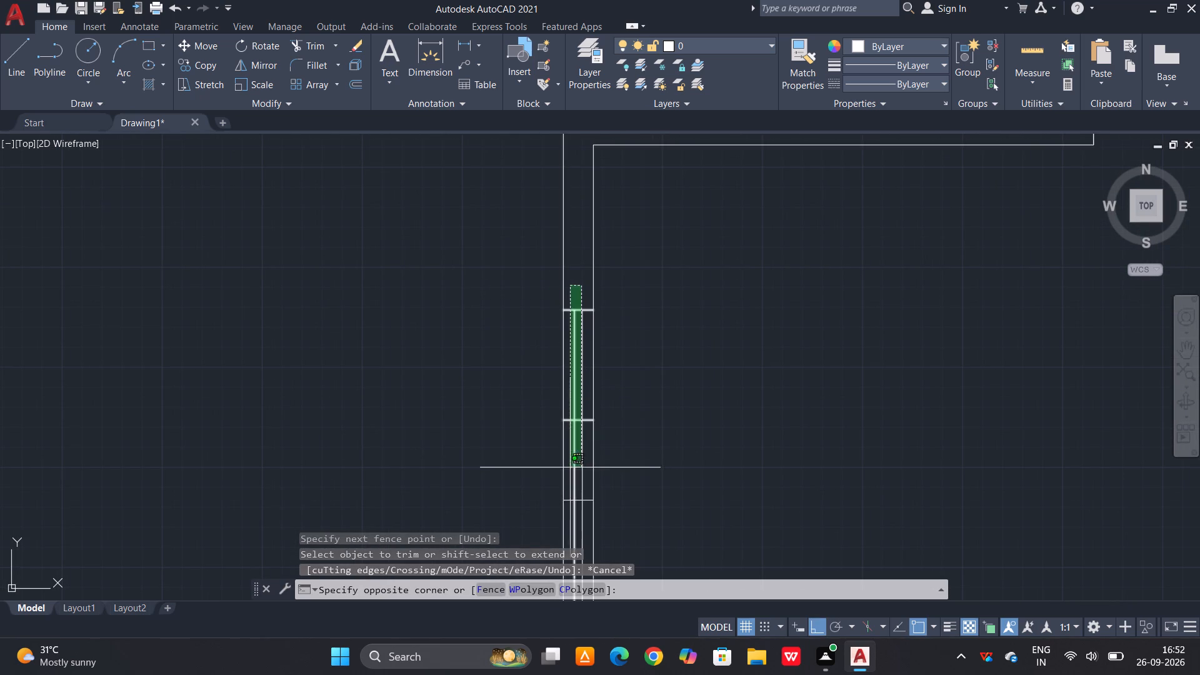
scroll(556, 476, down, 2)
scroll(522, 528, up, 3)
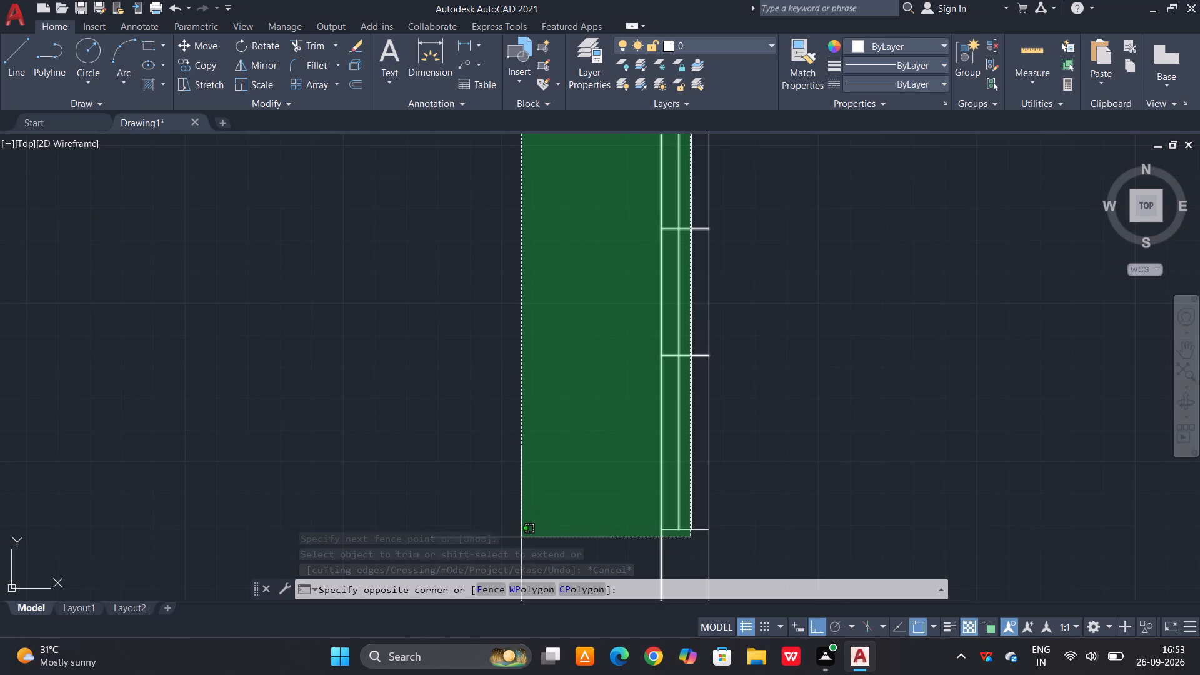
click(521, 539)
middle_drag(646, 432, 638, 674)
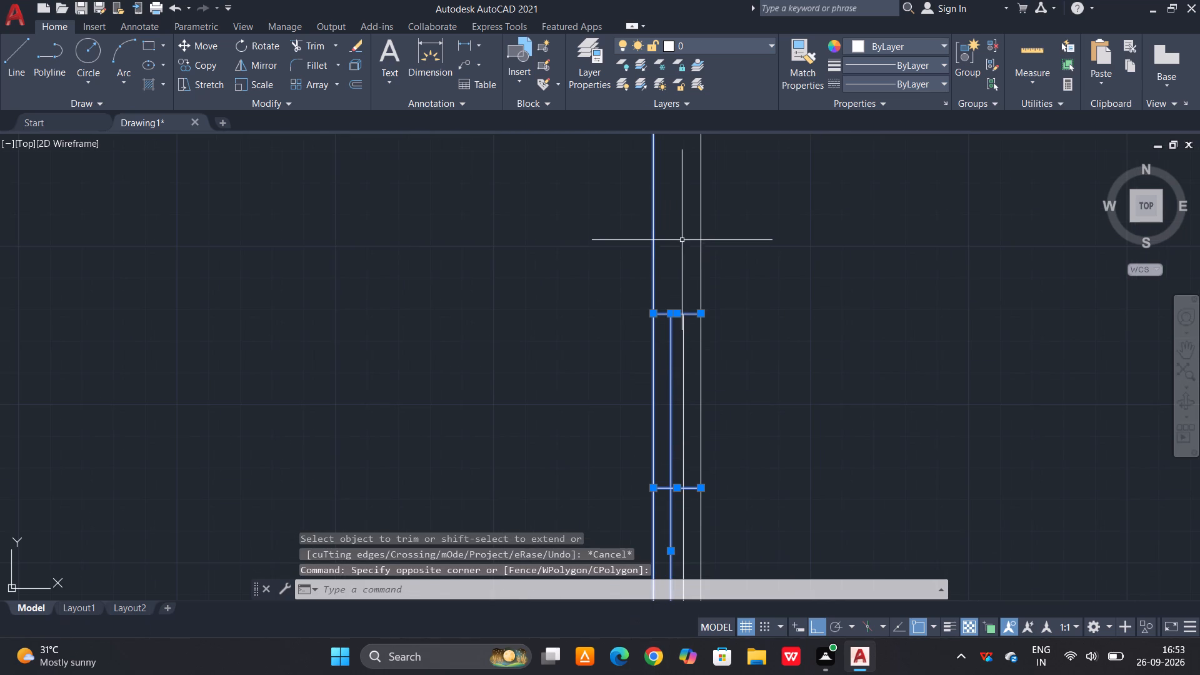
shift+drag(682, 240, 675, 241)
shift+click(601, 257)
scroll(655, 354, up, 2)
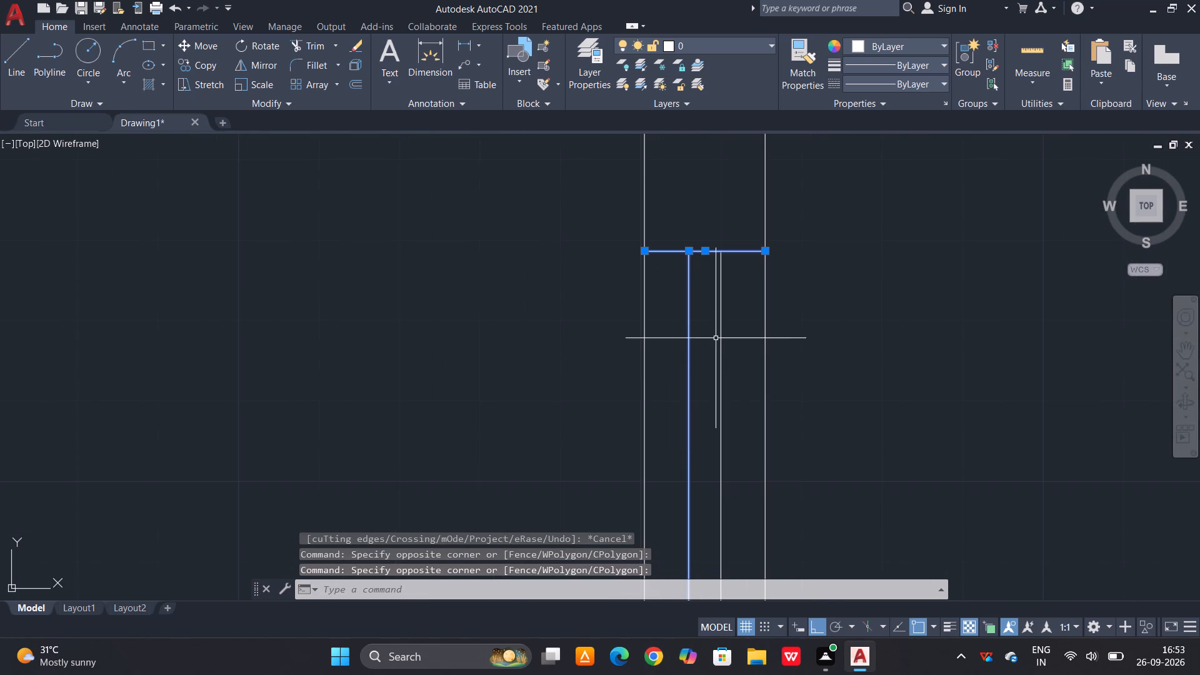
click(716, 335)
click(742, 324)
drag(750, 305, 723, 321)
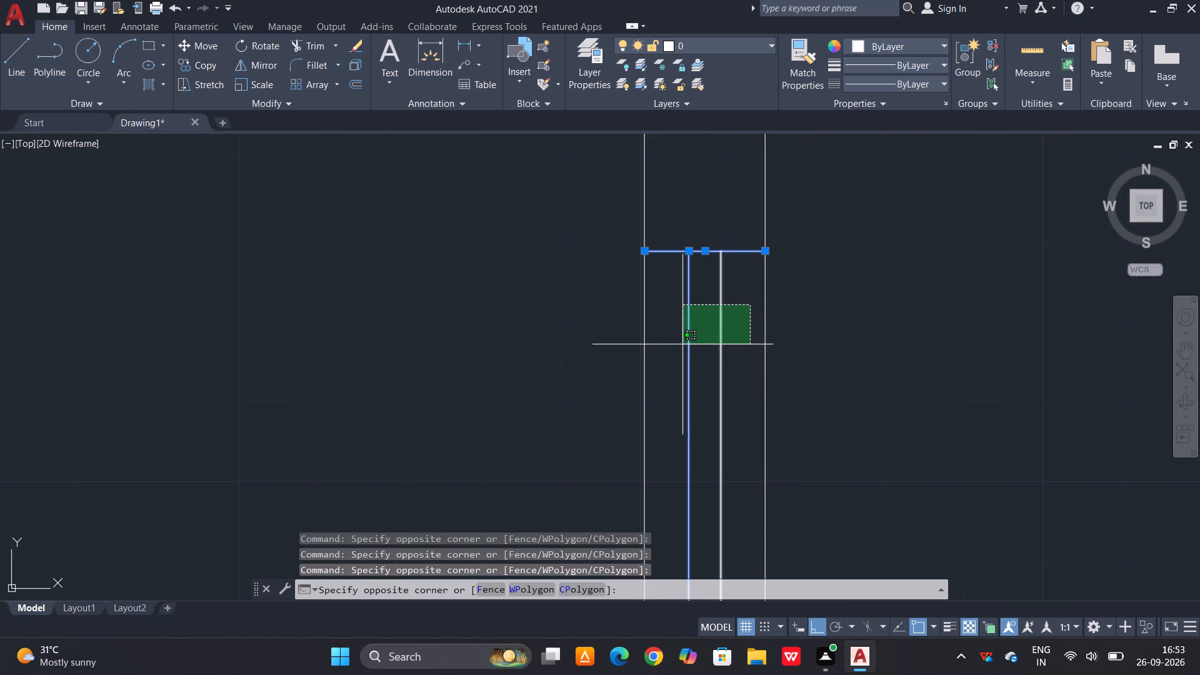
click(694, 342)
key(c)
key(o)
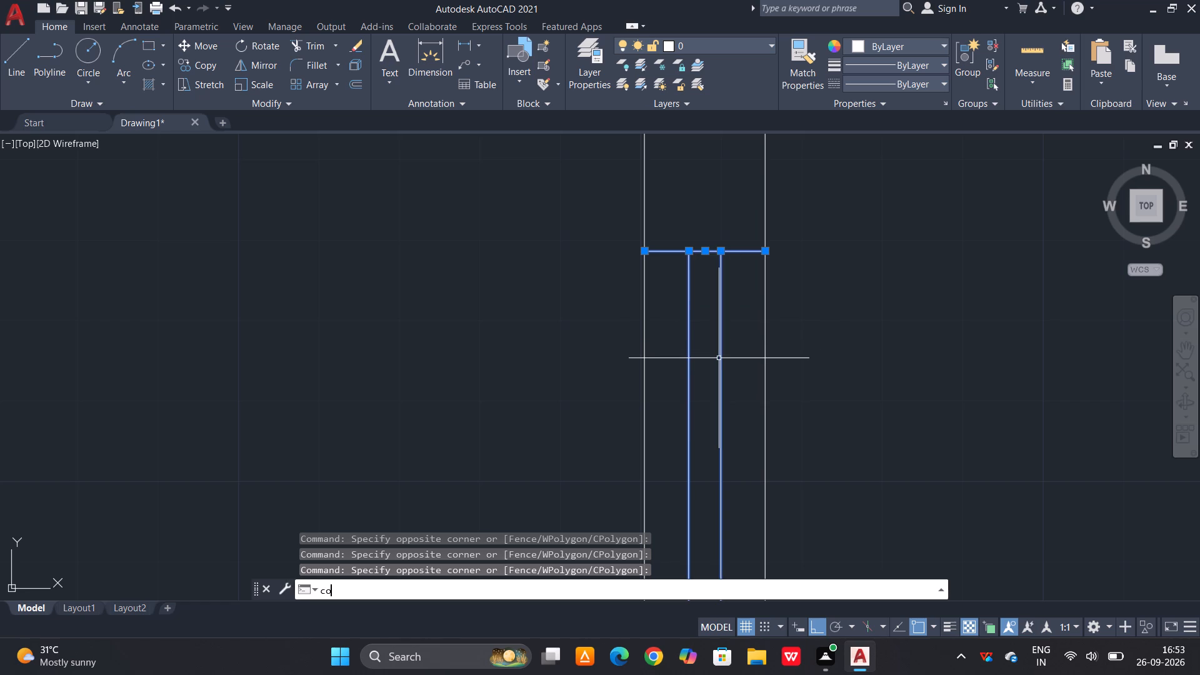
key(space)
scroll(786, 265, down, 3)
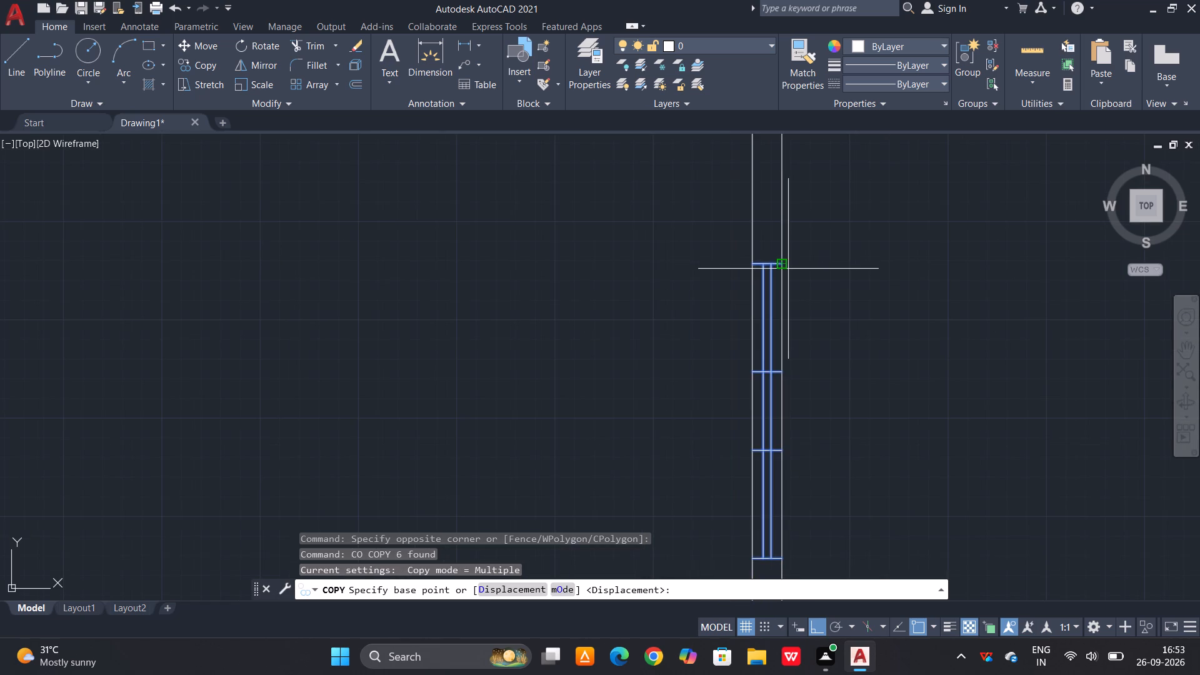
scroll(786, 269, down, 2)
scroll(781, 346, up, 4)
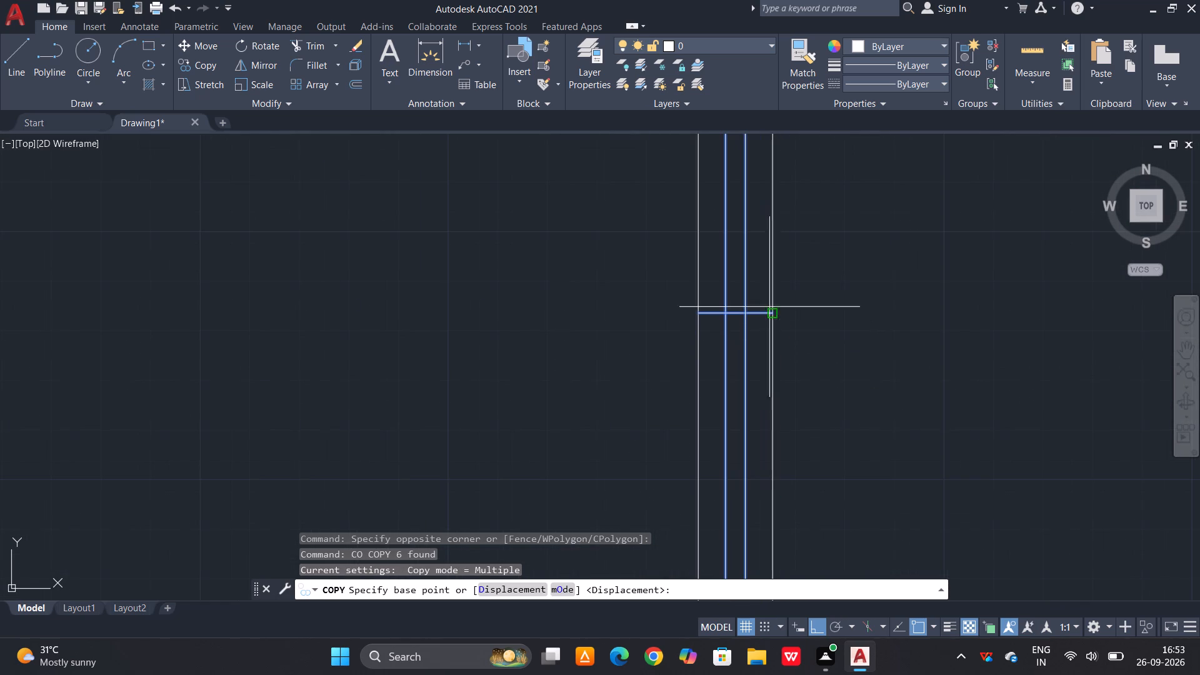
scroll(771, 268, down, 2)
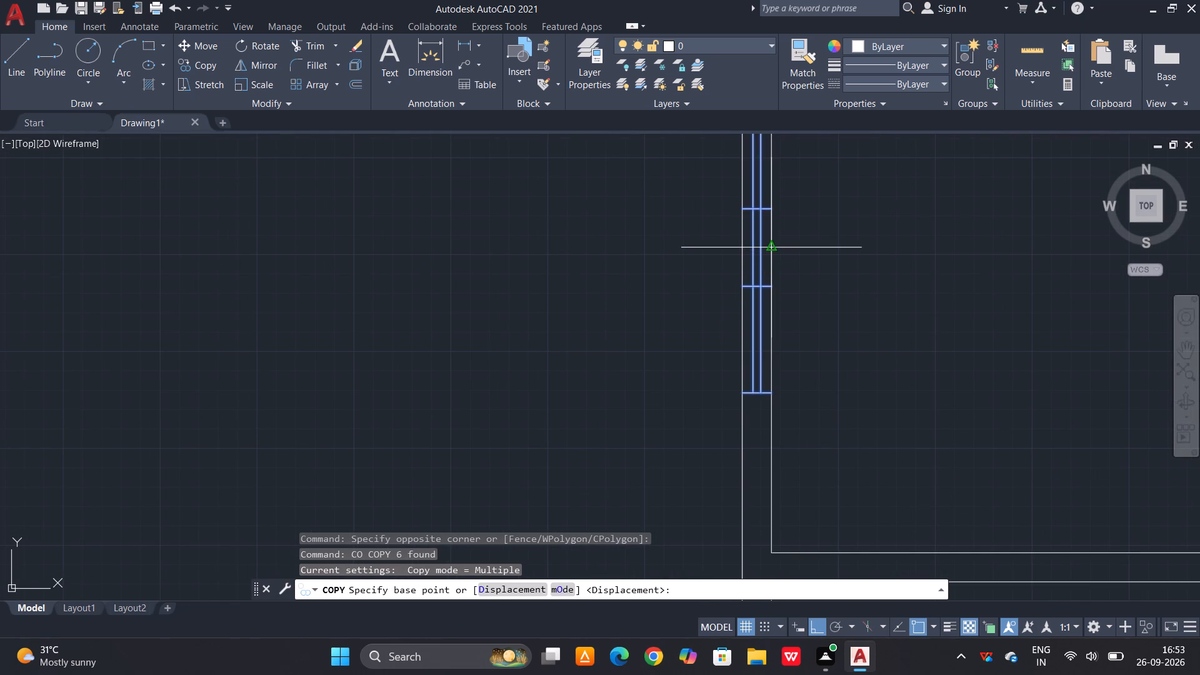
click(771, 248)
scroll(769, 227, down, 3)
scroll(765, 476, up, 4)
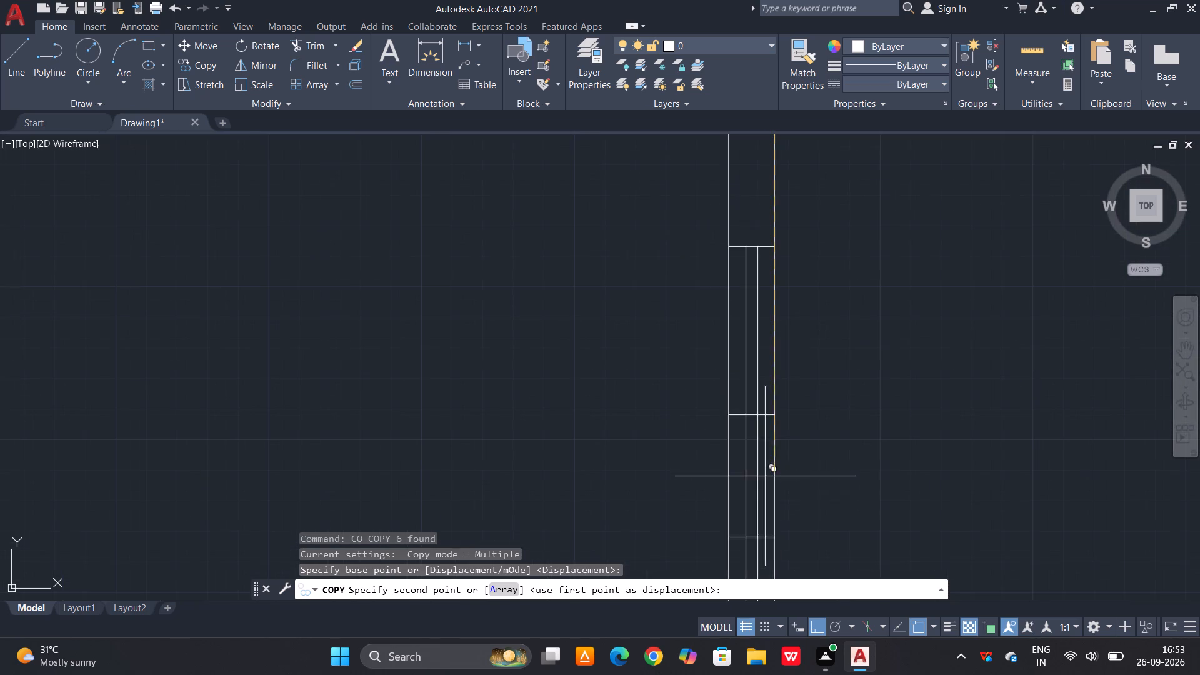
scroll(772, 382, down, 2)
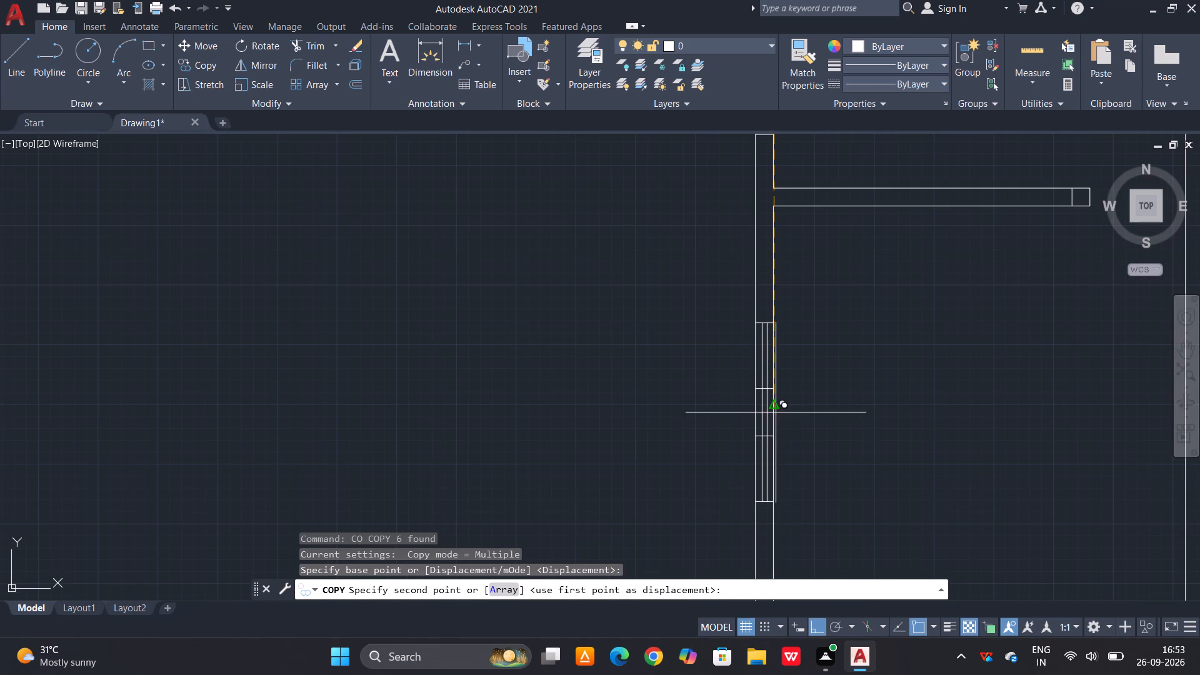
click(774, 409)
scroll(848, 357, down, 2)
key(Escape)
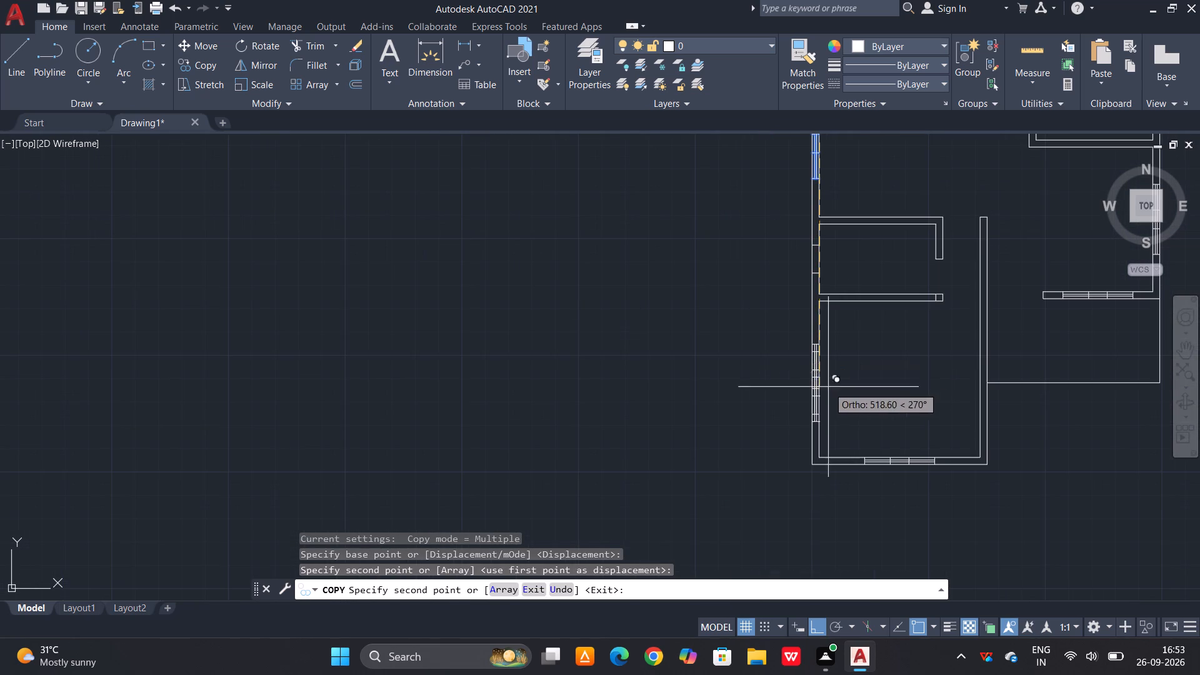
scroll(766, 402, down, 1)
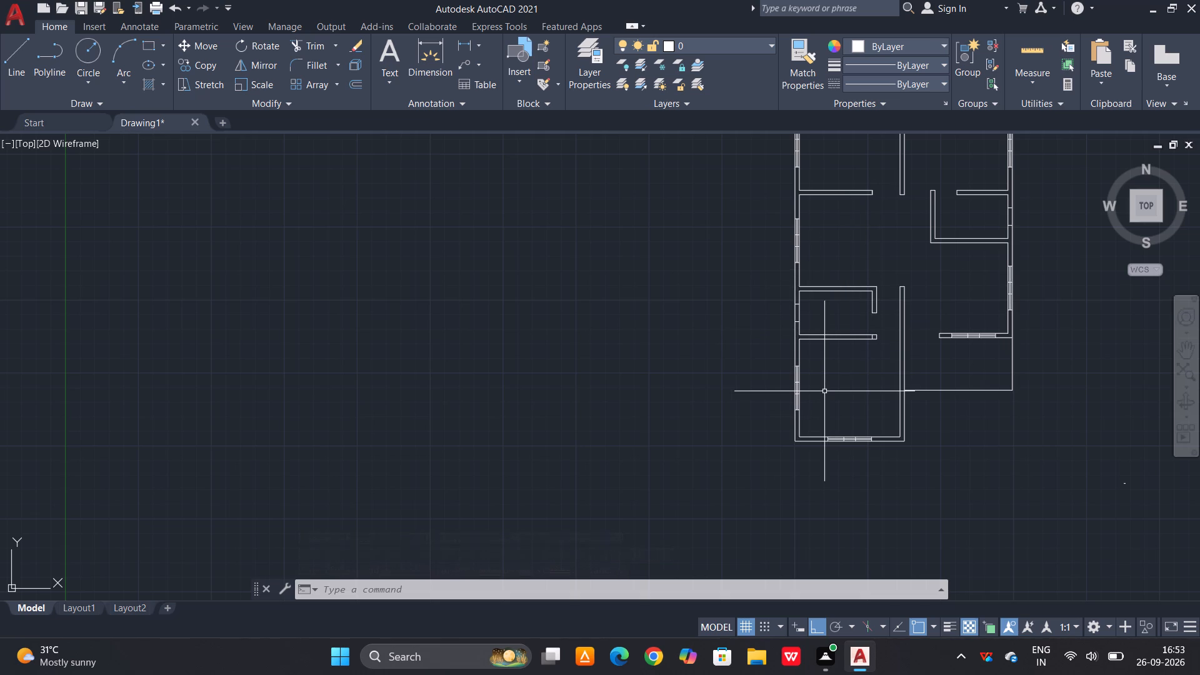
Draw a vertical centre line between the two cross-line midpoints of the small room's window on the west wall.
scroll(851, 286, up, 2)
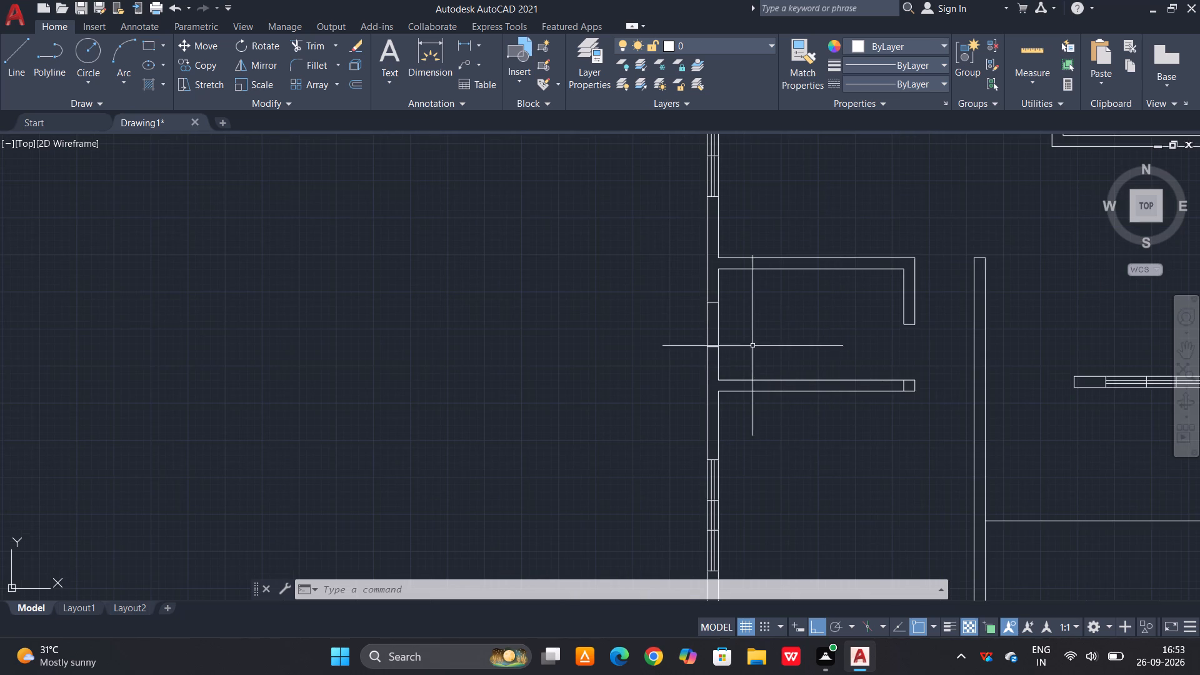
scroll(752, 346, up, 1)
key(l)
key(space)
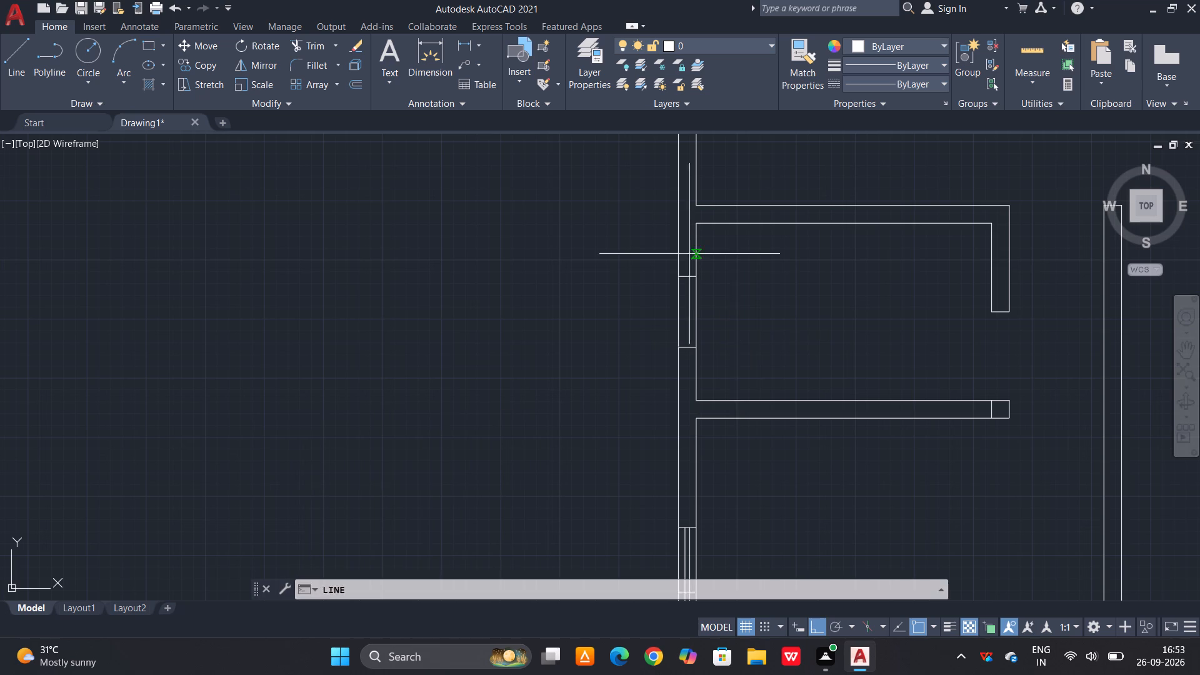
scroll(688, 253, up, 2)
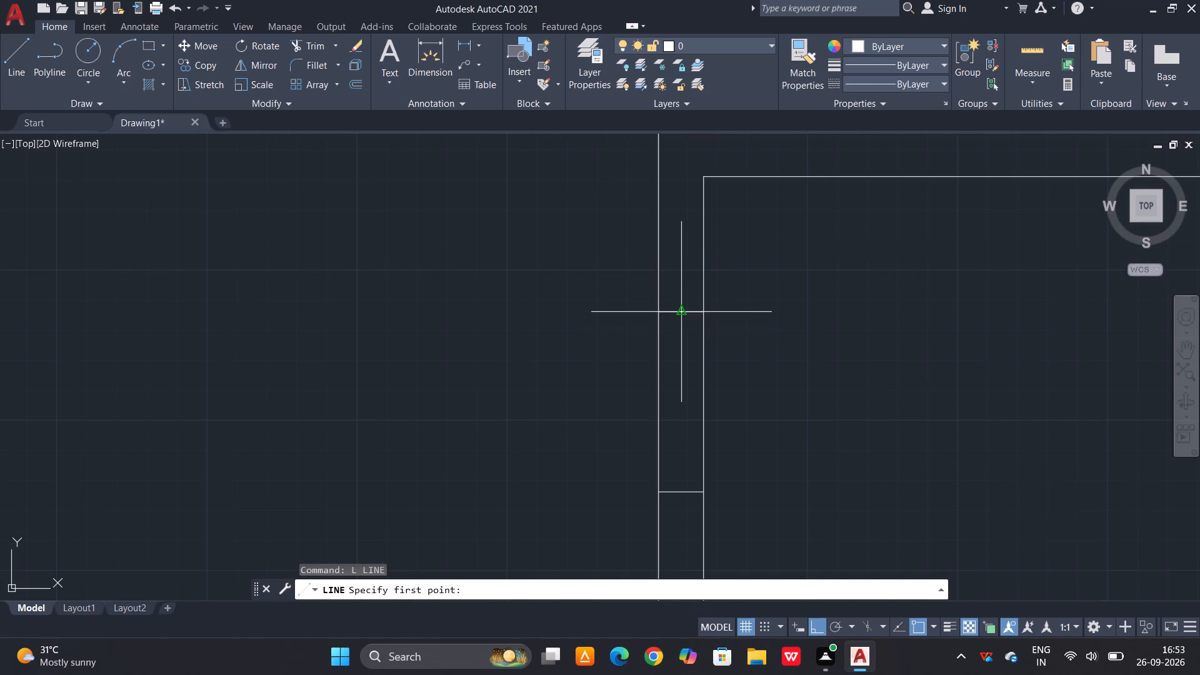
drag(682, 311, 687, 318)
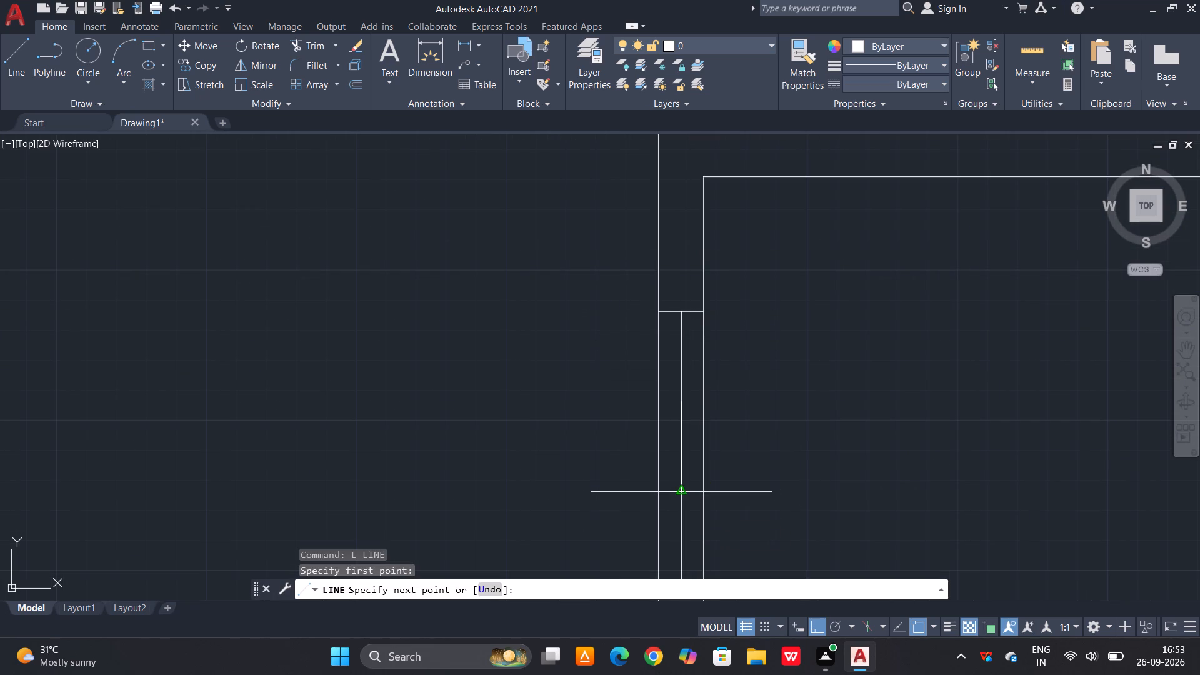
click(682, 491)
key(space)
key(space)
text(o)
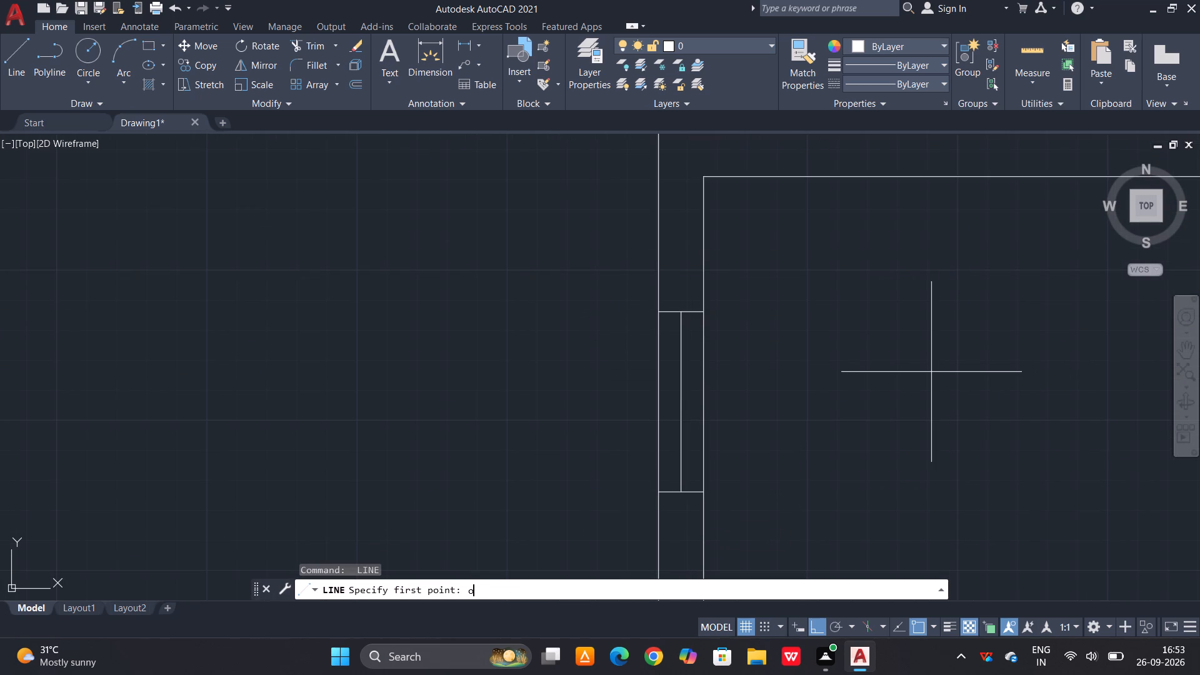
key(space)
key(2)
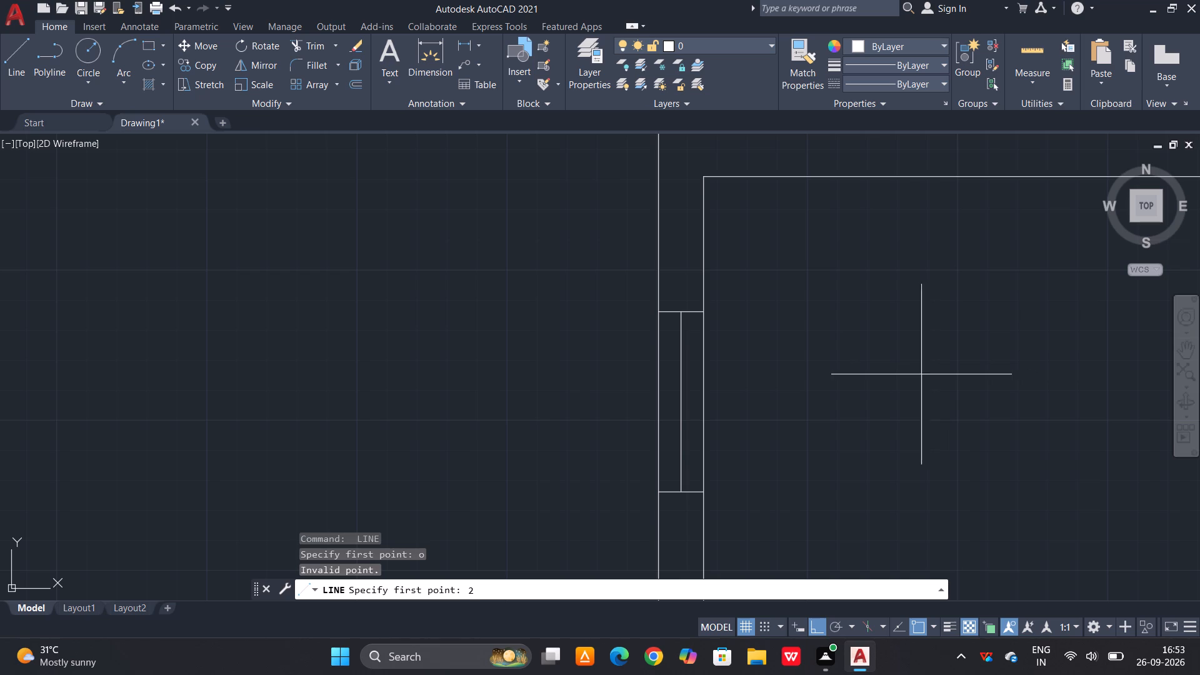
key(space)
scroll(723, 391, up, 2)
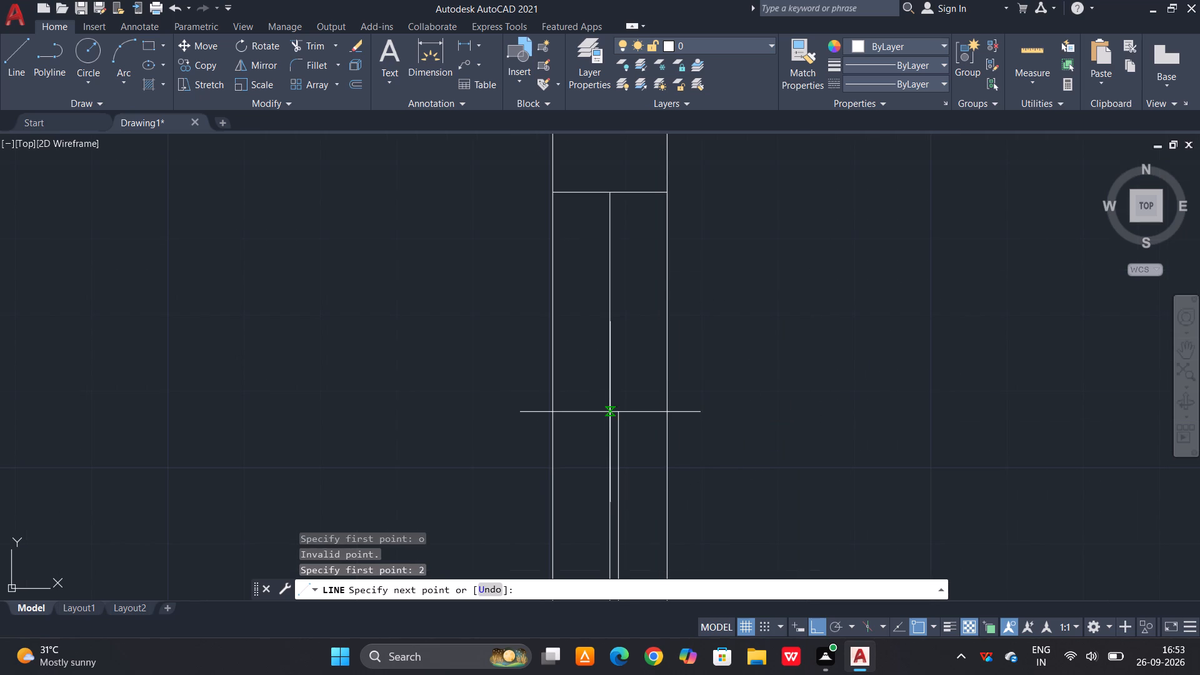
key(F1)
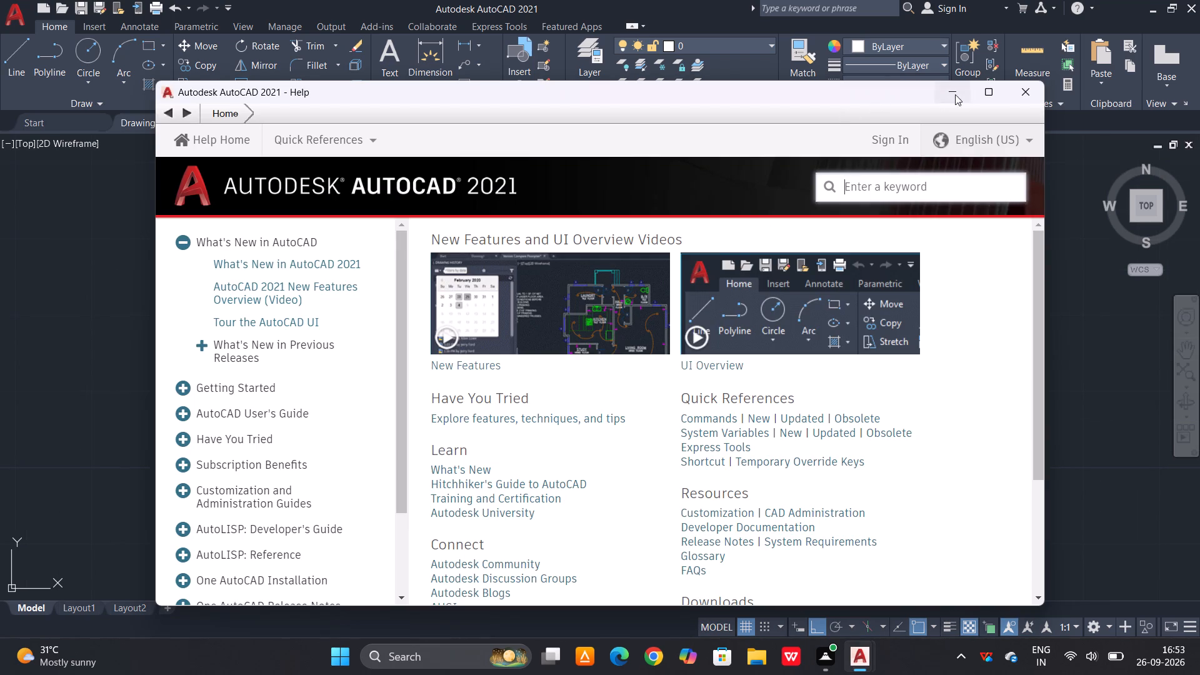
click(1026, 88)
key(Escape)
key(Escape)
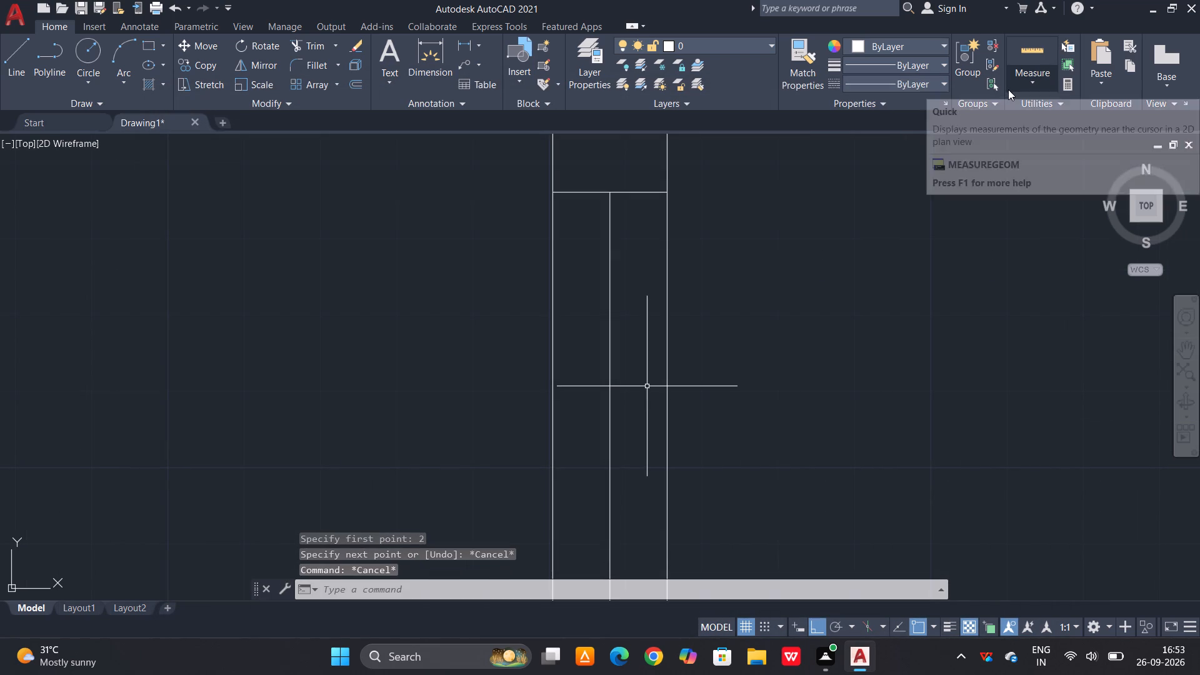
Offset the small west window's centre line by 2 to both sides.
scroll(1008, 89, down, 2)
scroll(956, 139, down, 2)
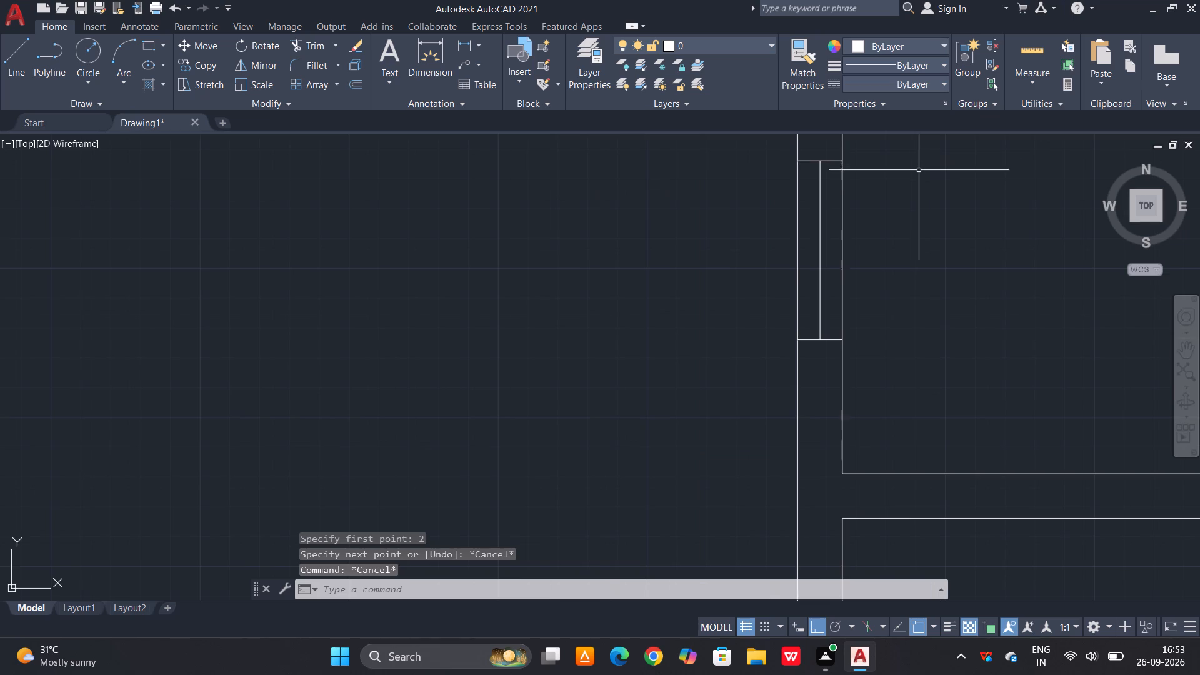
scroll(919, 170, up, 1)
key(Escape)
text(o)
key(space)
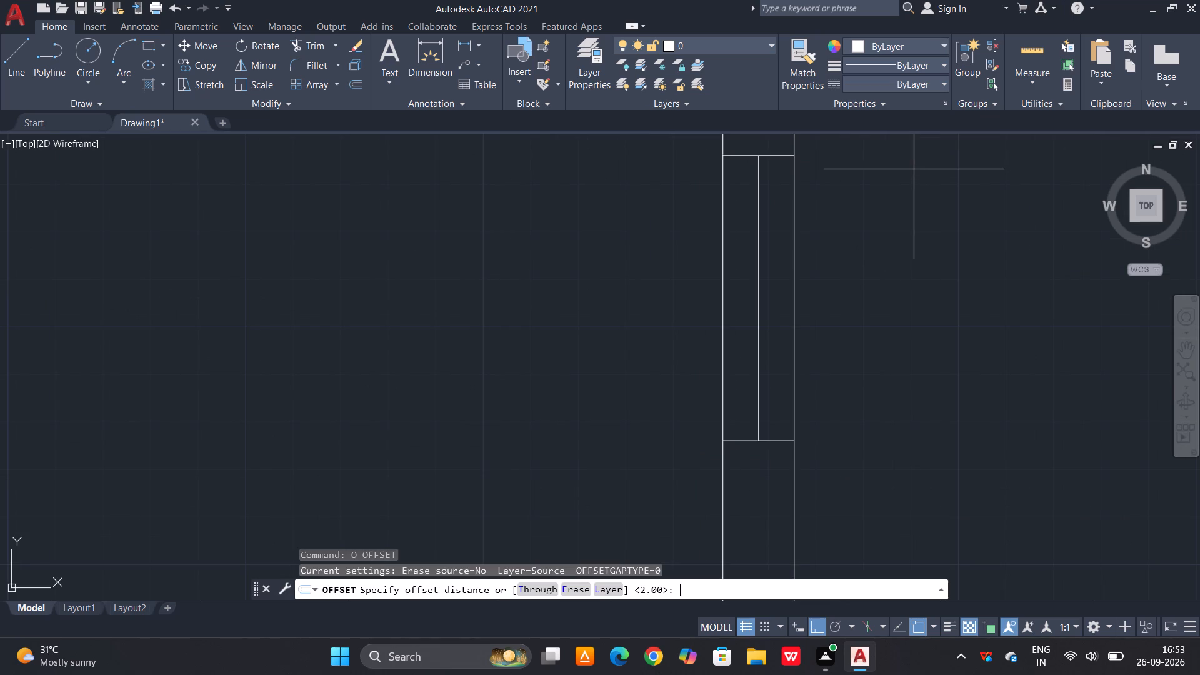
key(2)
key(space)
click(757, 292)
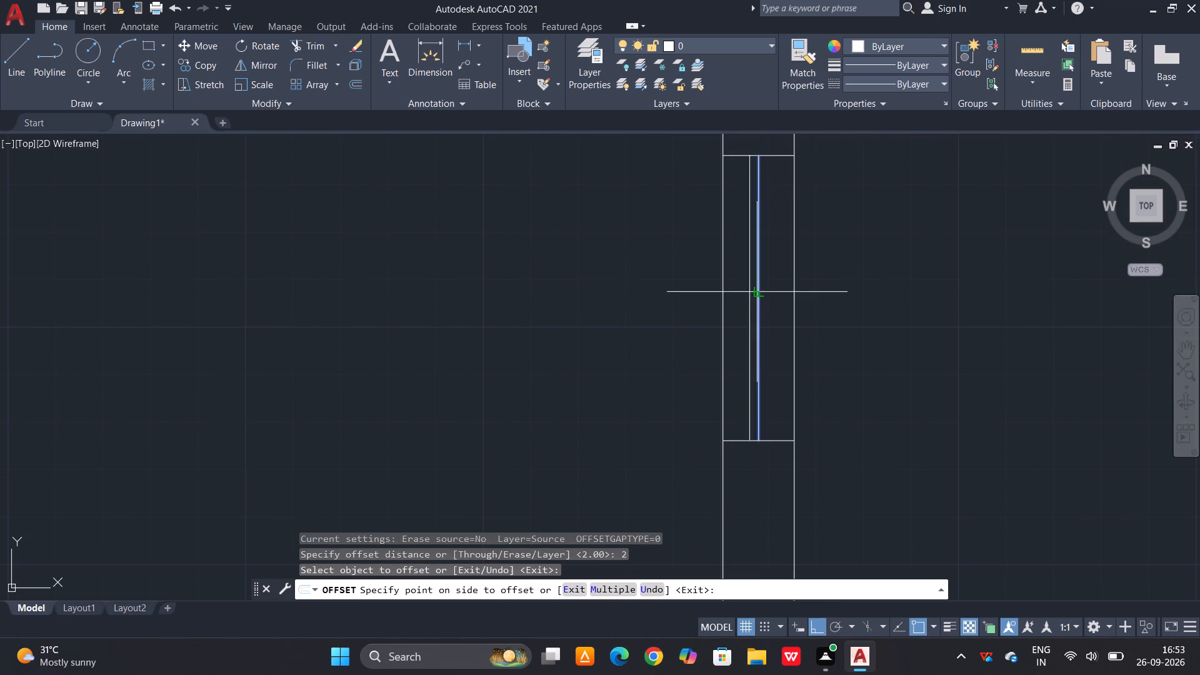
click(804, 271)
click(759, 261)
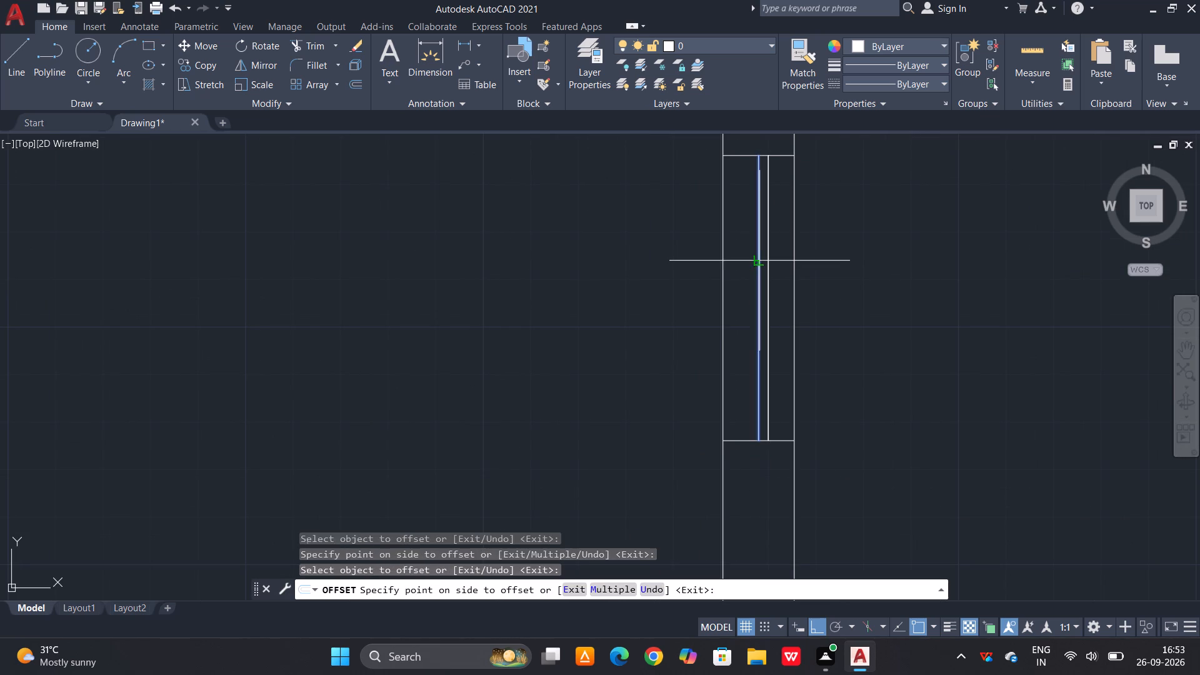
click(724, 251)
key(Escape)
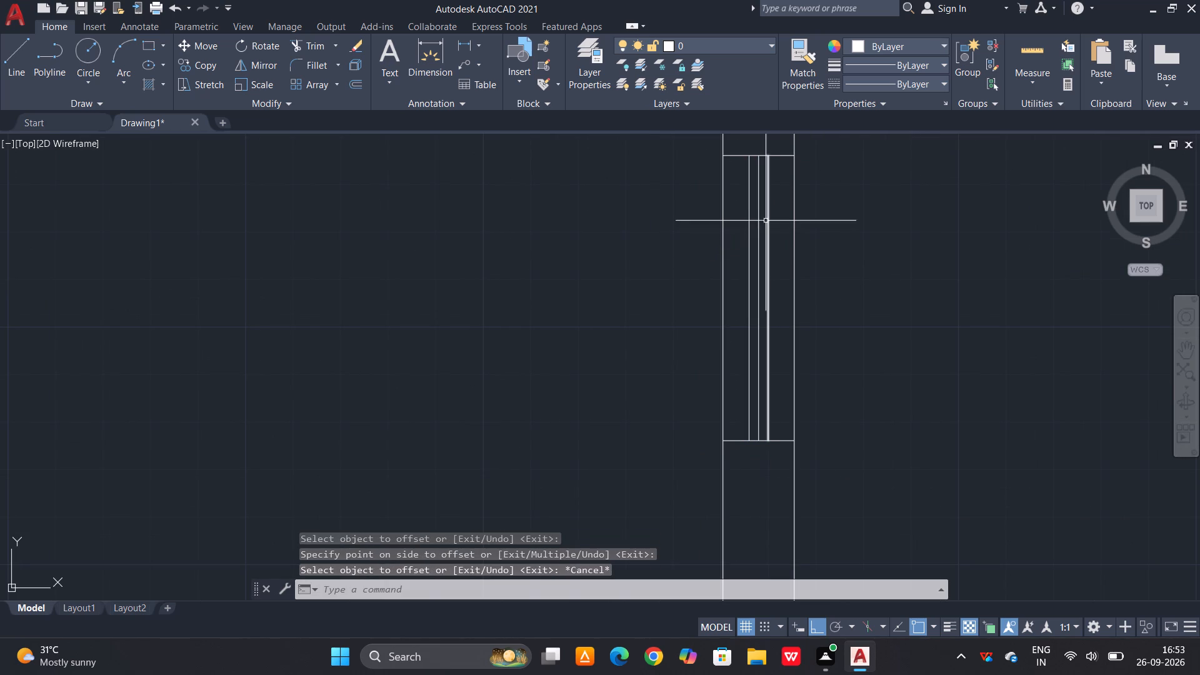
Delete the original centre line of the small west window, keeping the two offset lines.
click(756, 226)
click(754, 237)
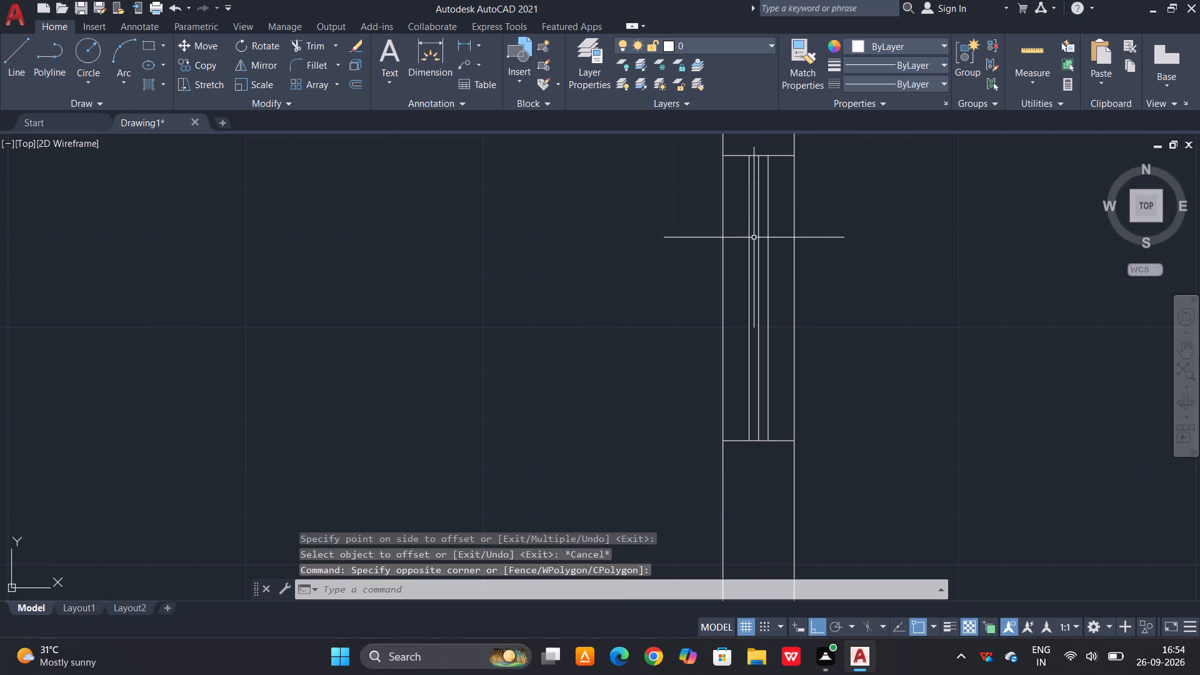
click(759, 243)
key(Delete)
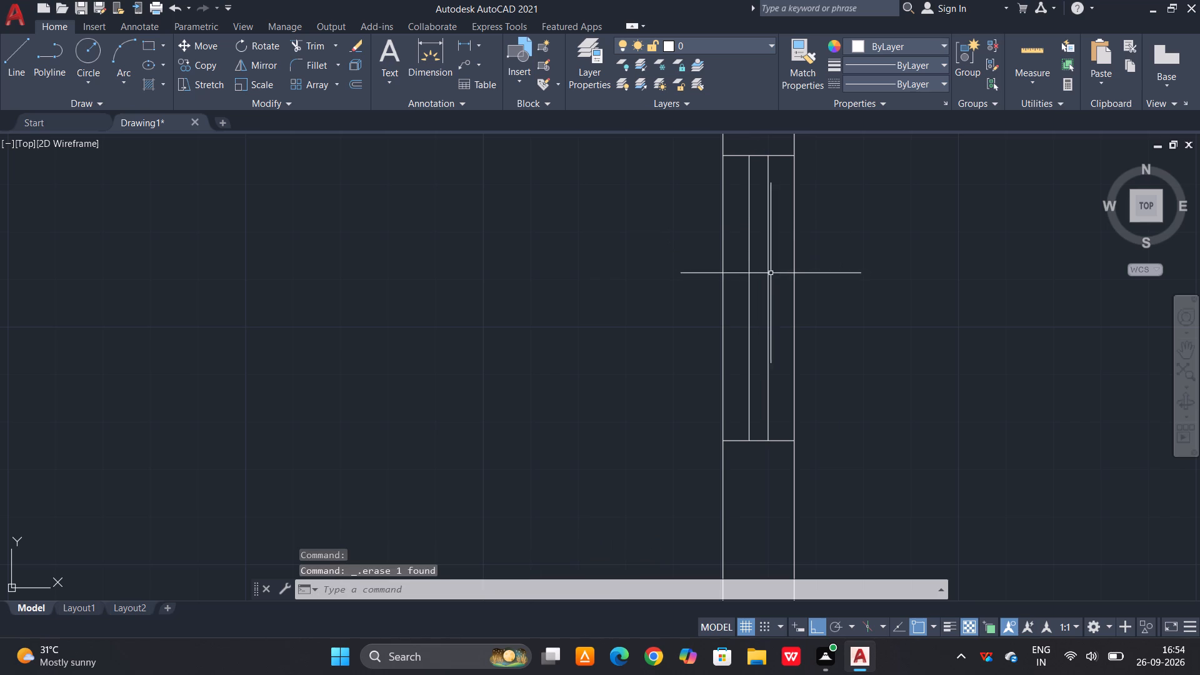
Copy the small west window's two vertical lines into the small room's window on the east wall, and end the Copy command.
scroll(782, 273, down, 1)
click(782, 273)
click(750, 286)
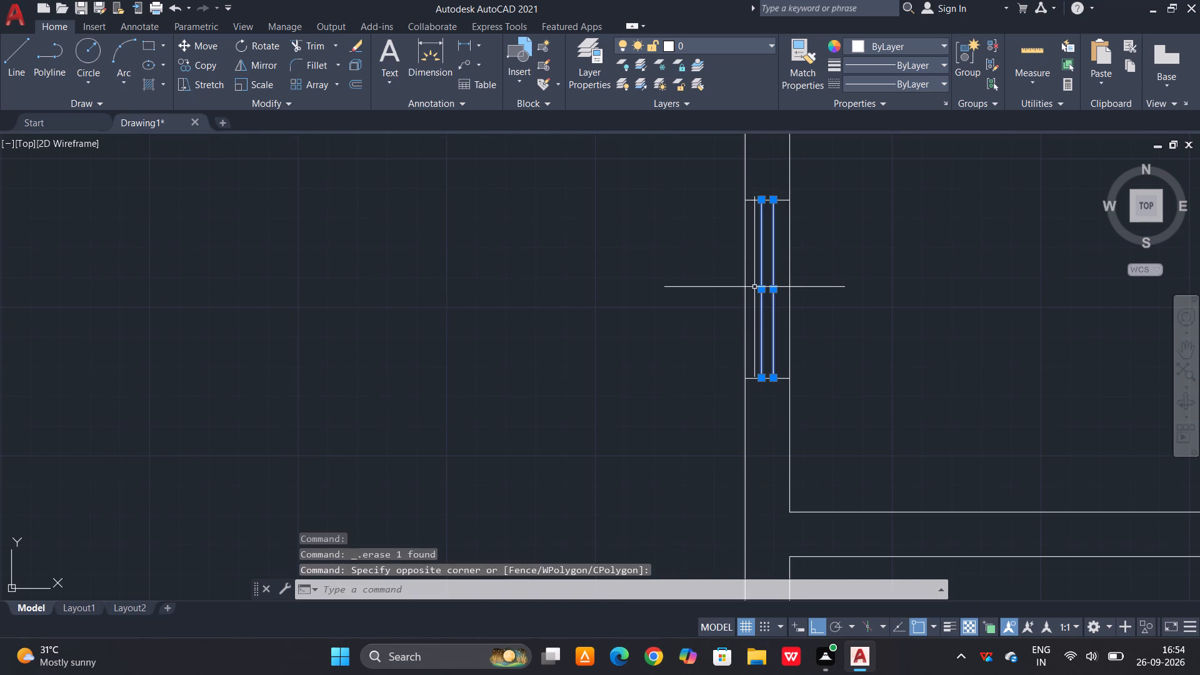
text(co)
key(space)
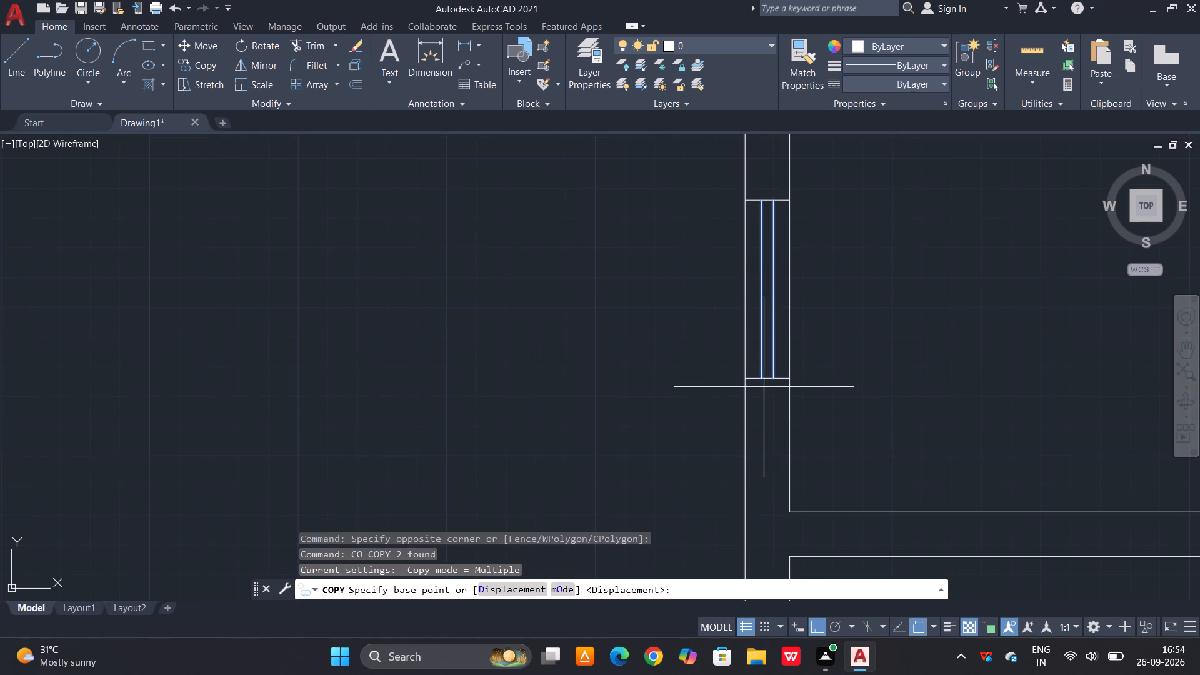
click(747, 381)
scroll(678, 412, down, 5)
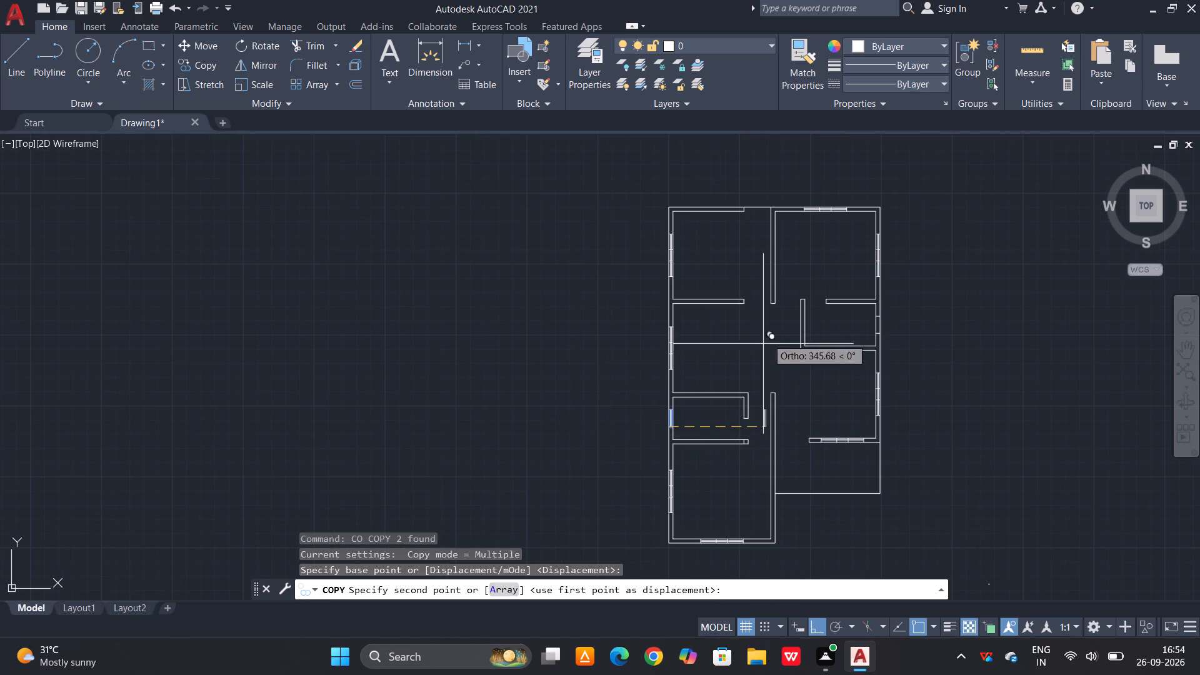
scroll(902, 349, up, 3)
click(782, 287)
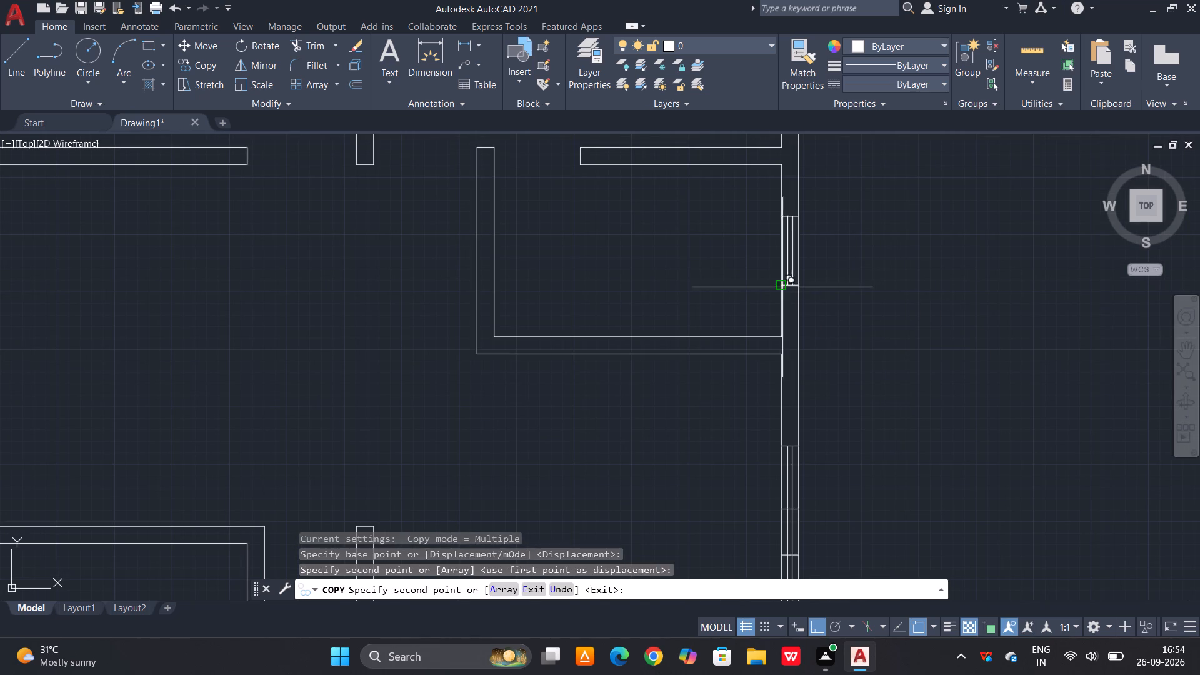
key(space)
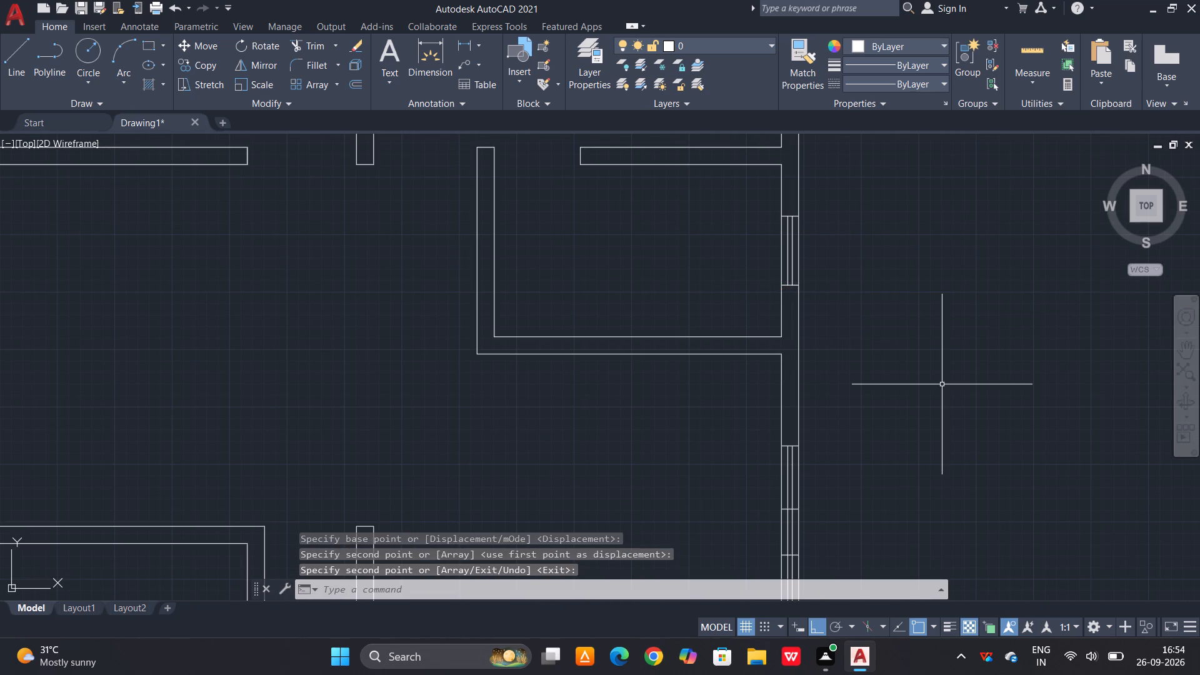
scroll(705, 312, down, 2)
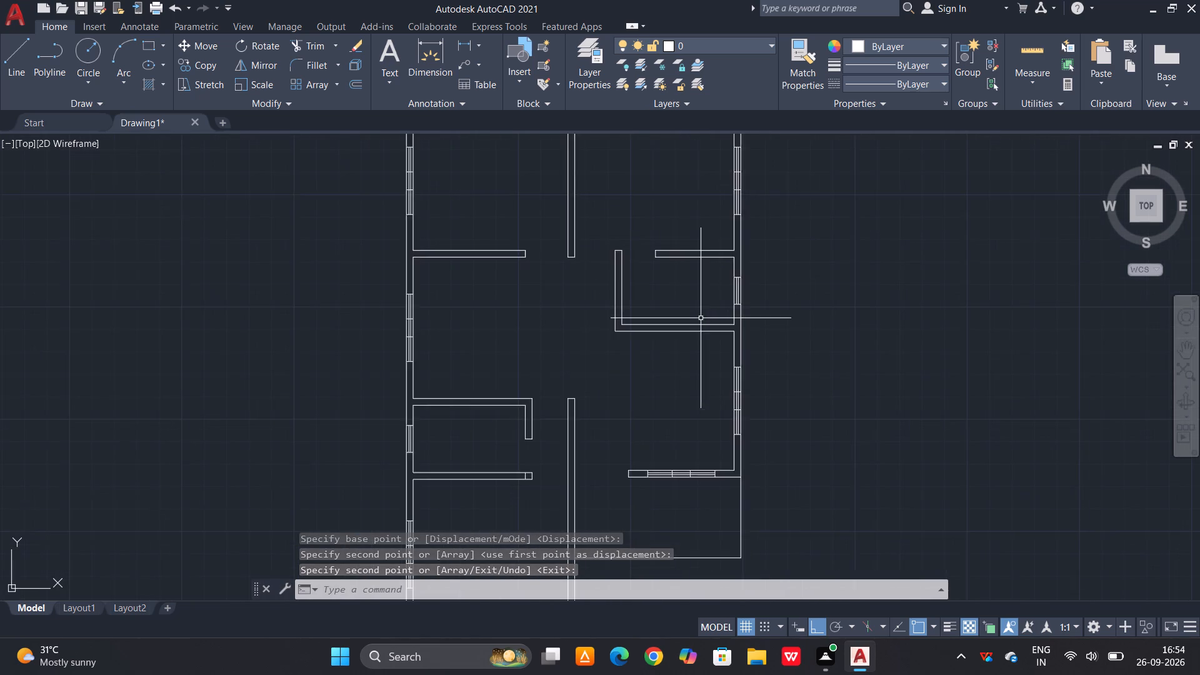
Look over the whole floor plan, from the south rooms and their windows up to the north wall.
scroll(699, 325, down, 1)
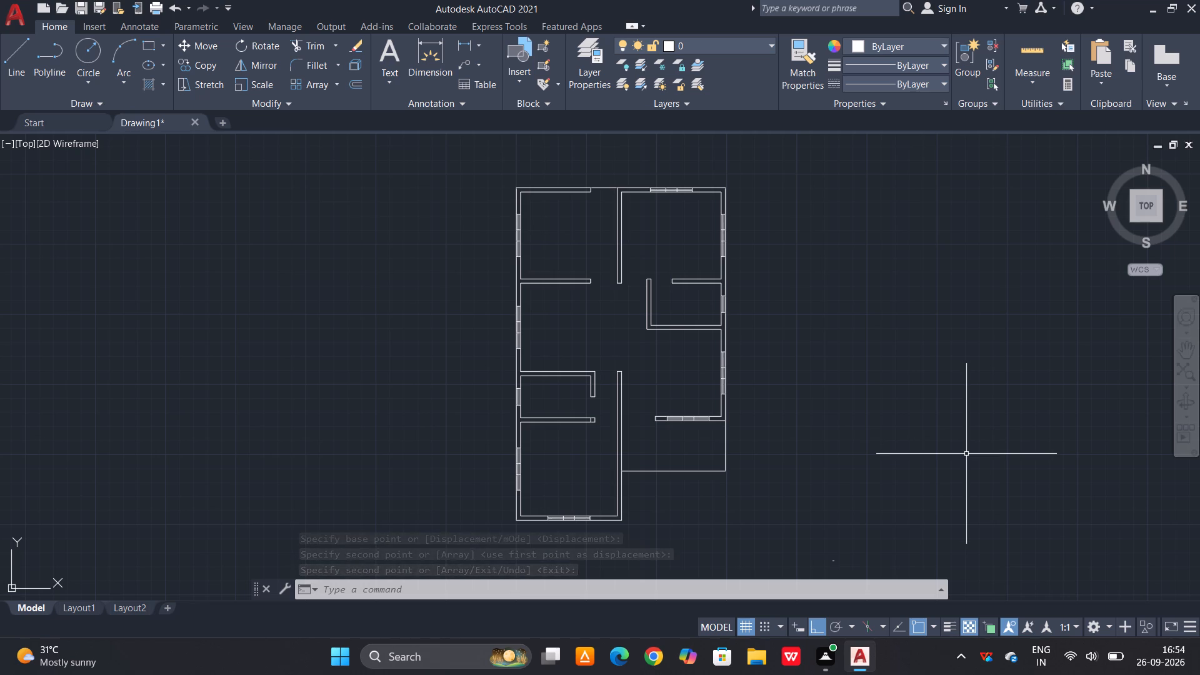
scroll(859, 454, down, 1)
scroll(755, 417, up, 3)
middle_drag(731, 444, 679, 284)
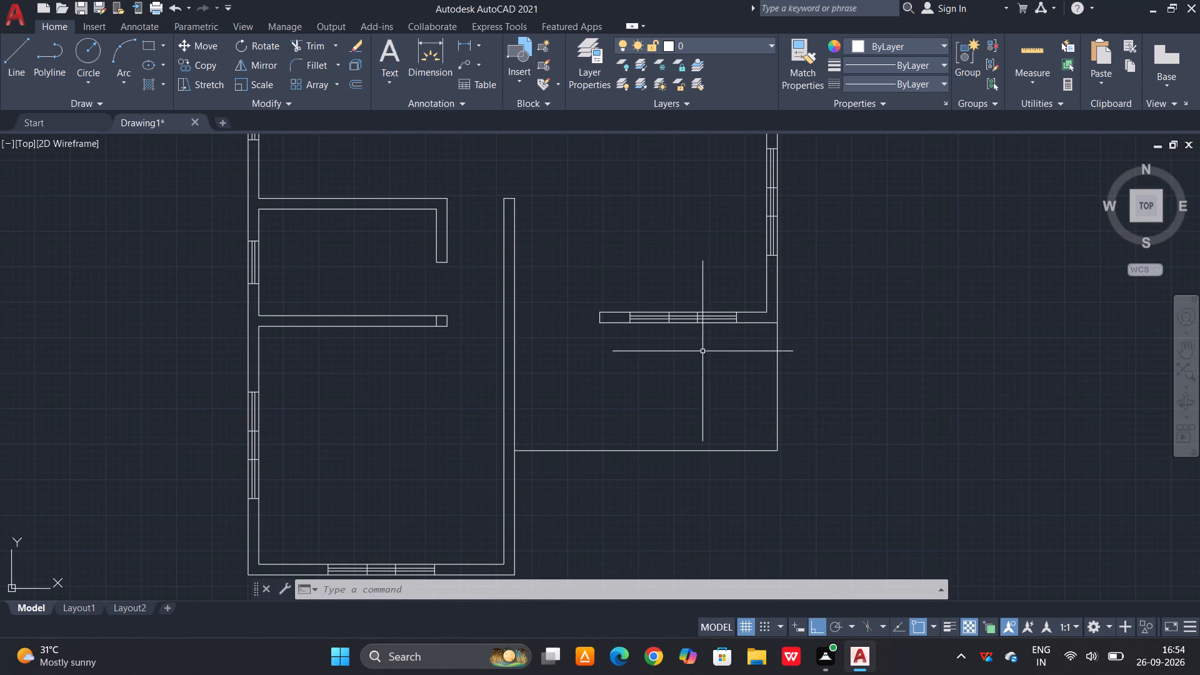
scroll(651, 405, down, 2)
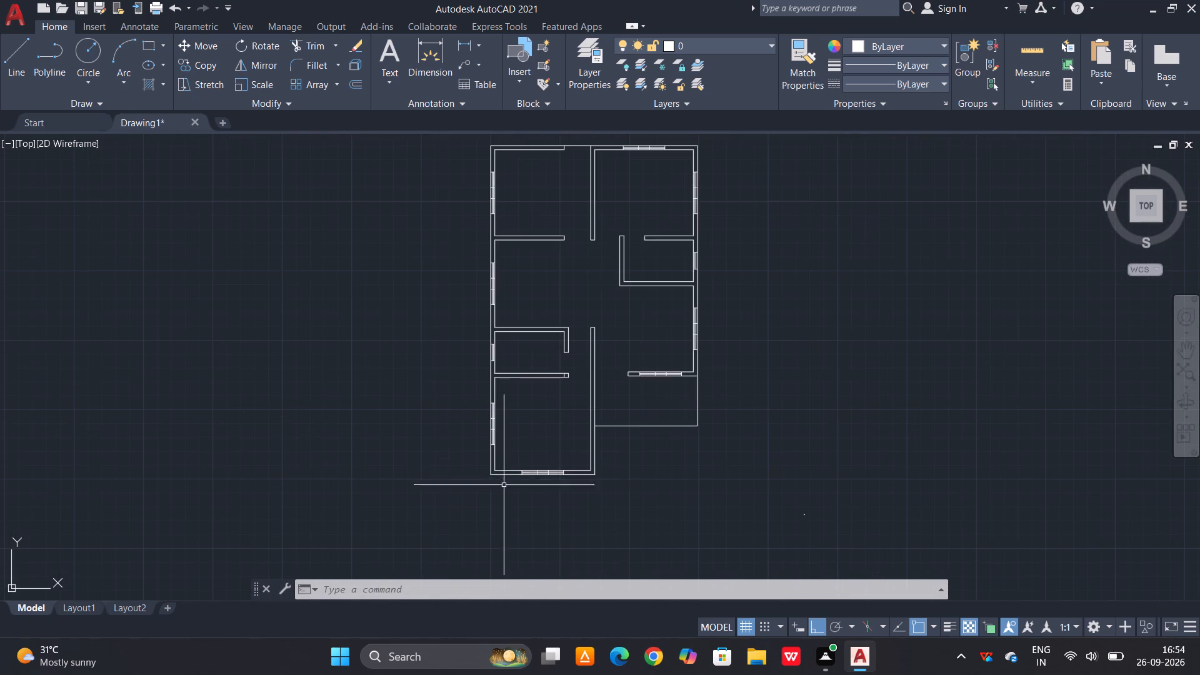
scroll(504, 485, up, 2)
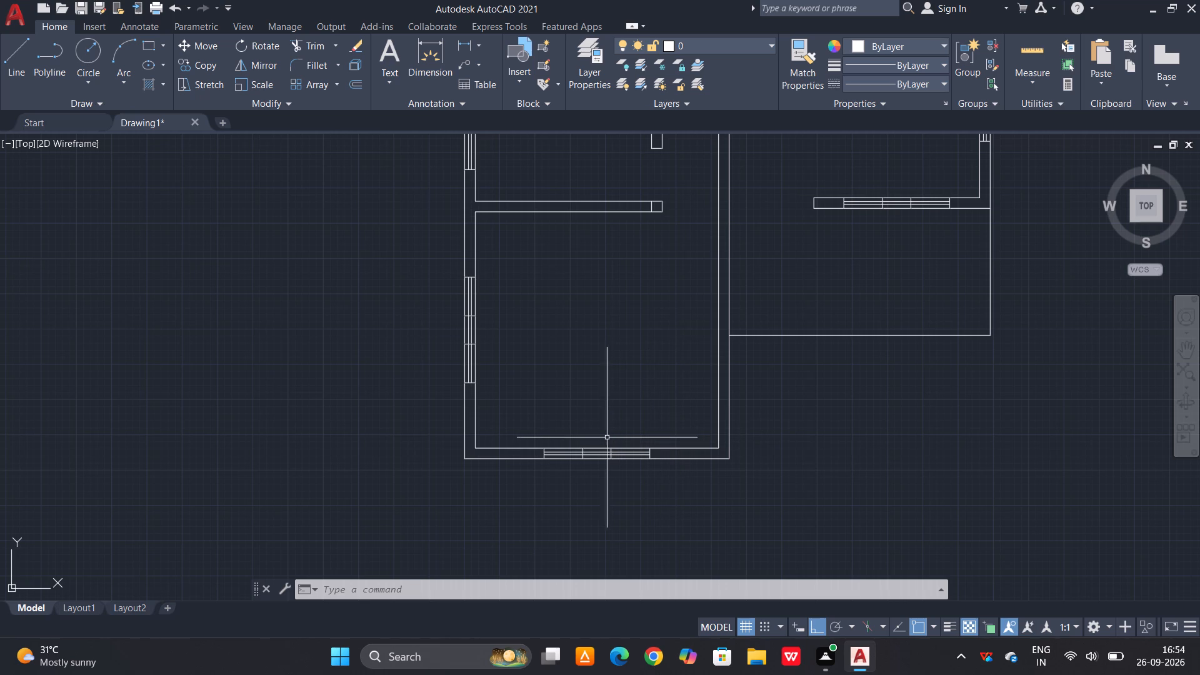
scroll(592, 441, down, 1)
middle_drag(549, 279, 508, 394)
middle_drag(496, 429, 449, 543)
middle_drag(478, 290, 460, 383)
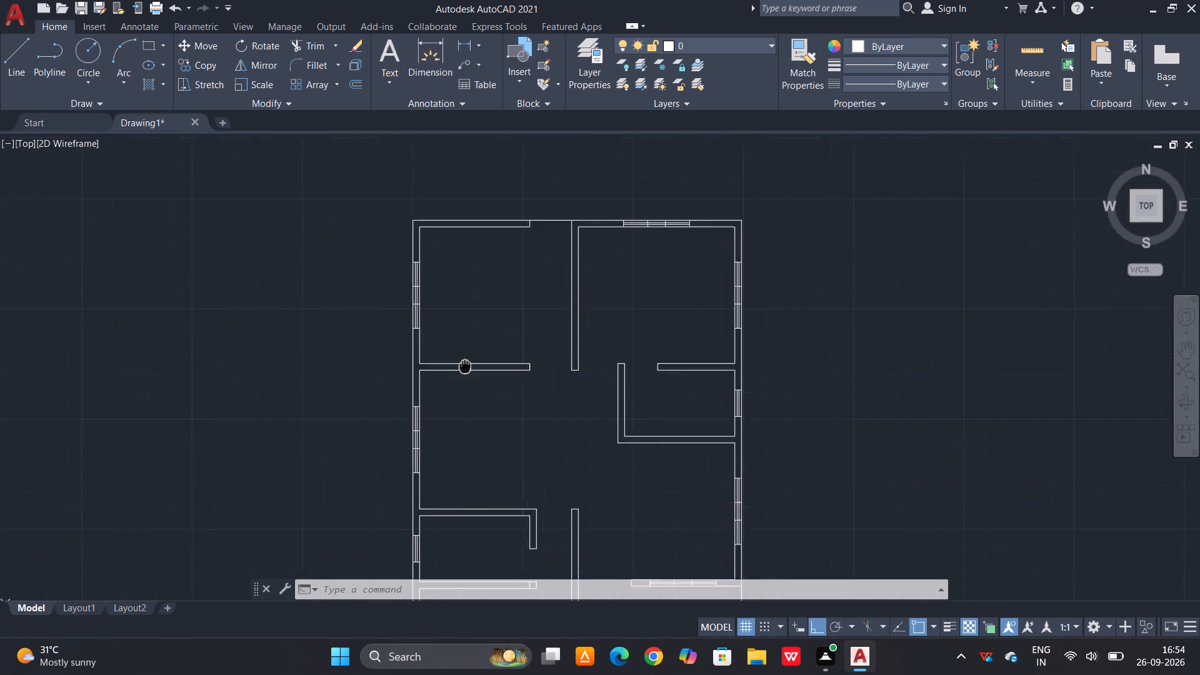
middle_drag(460, 383, 456, 409)
Offset the inner line of the northwest room's north wall by 8 toward the room's interior.
scroll(481, 286, up, 2)
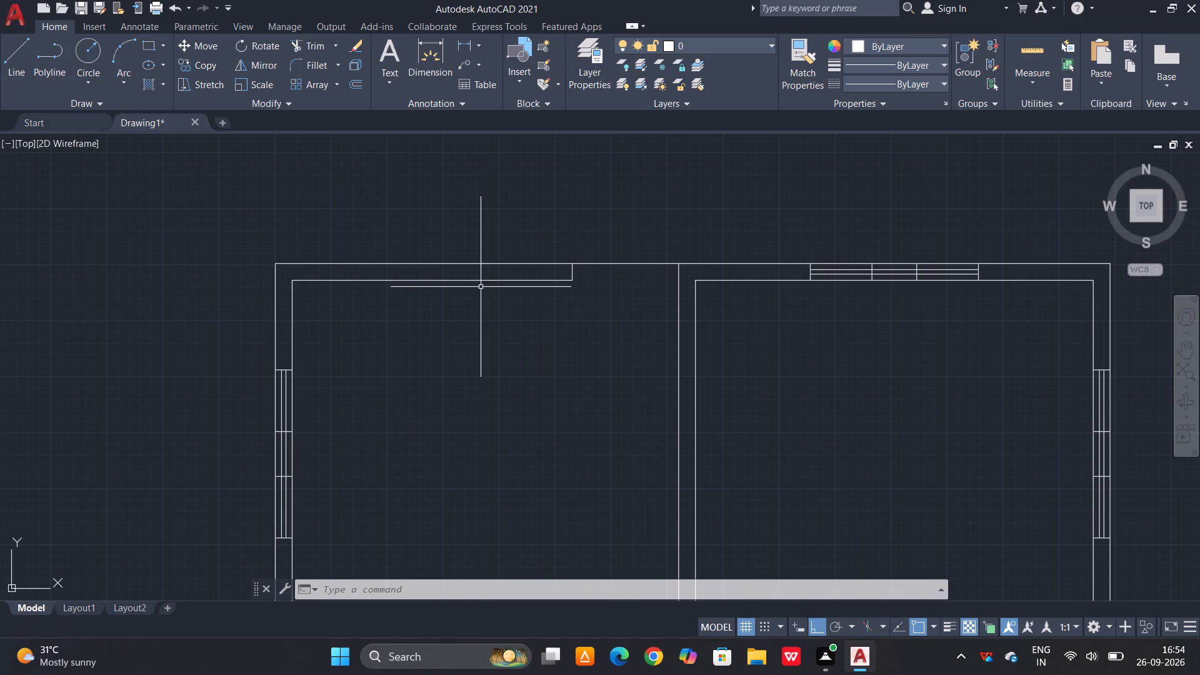
key(o)
key(space)
key(8)
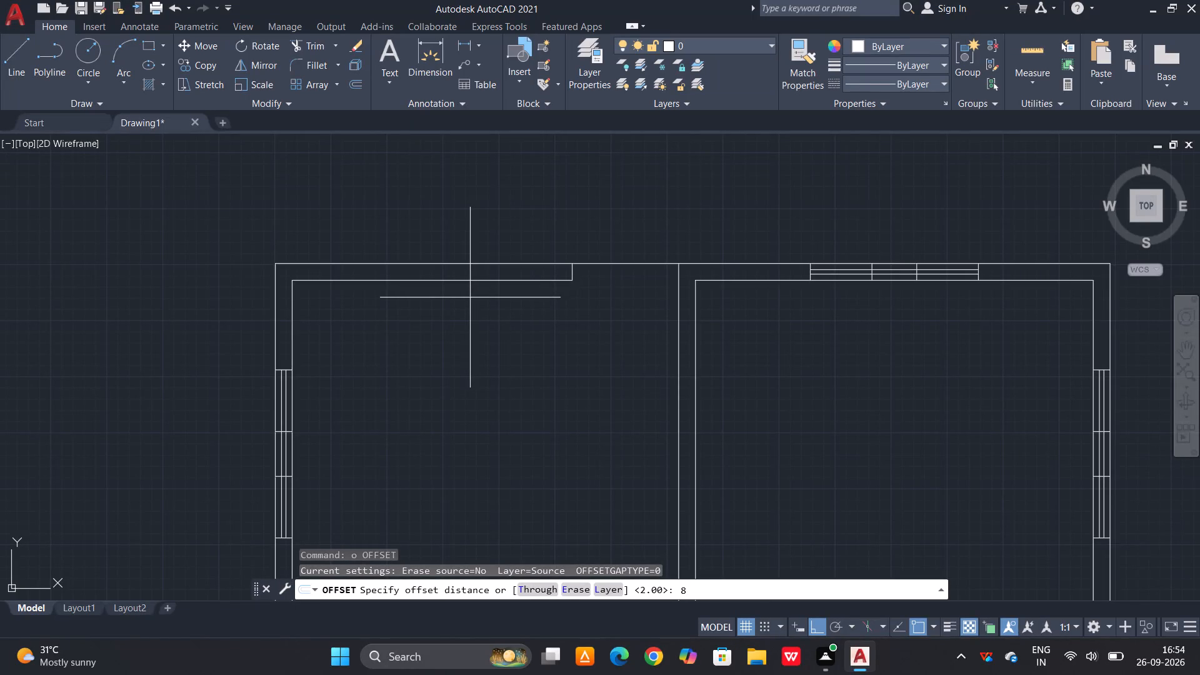
key(space)
click(437, 279)
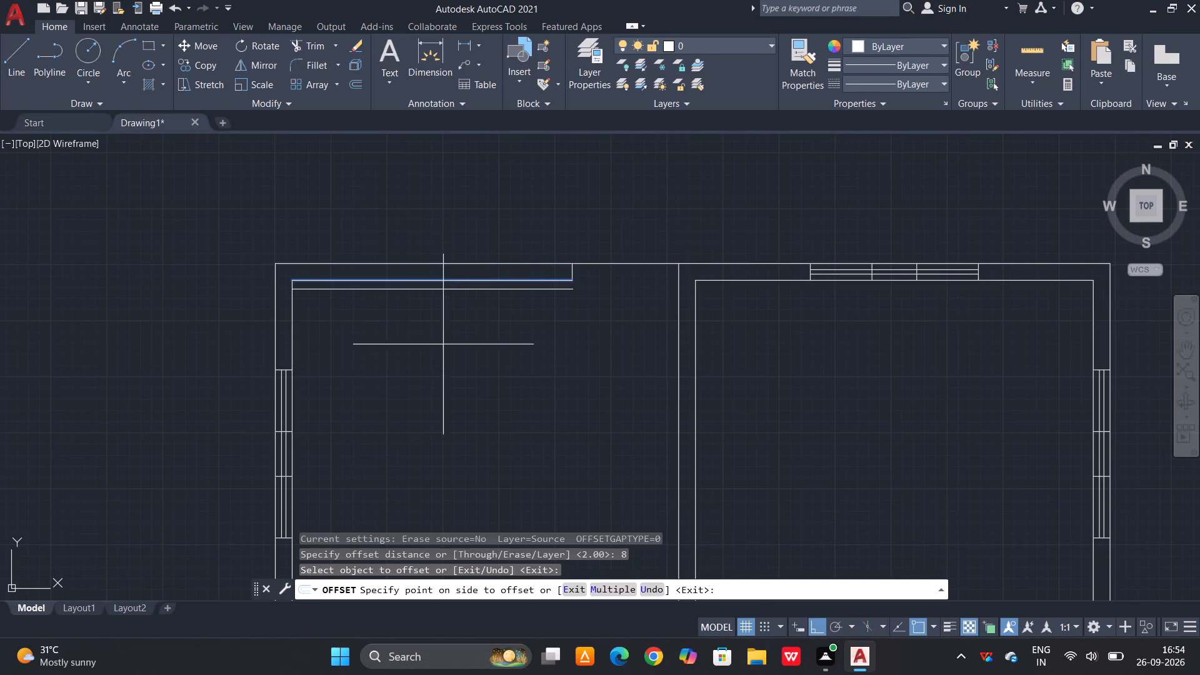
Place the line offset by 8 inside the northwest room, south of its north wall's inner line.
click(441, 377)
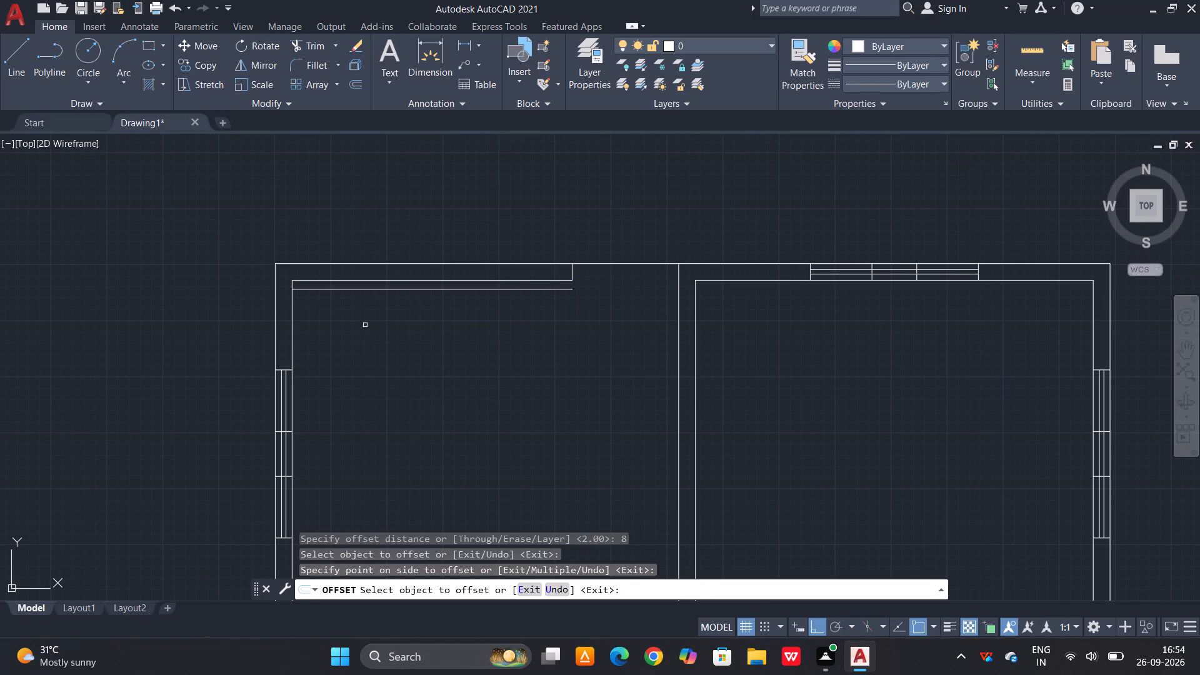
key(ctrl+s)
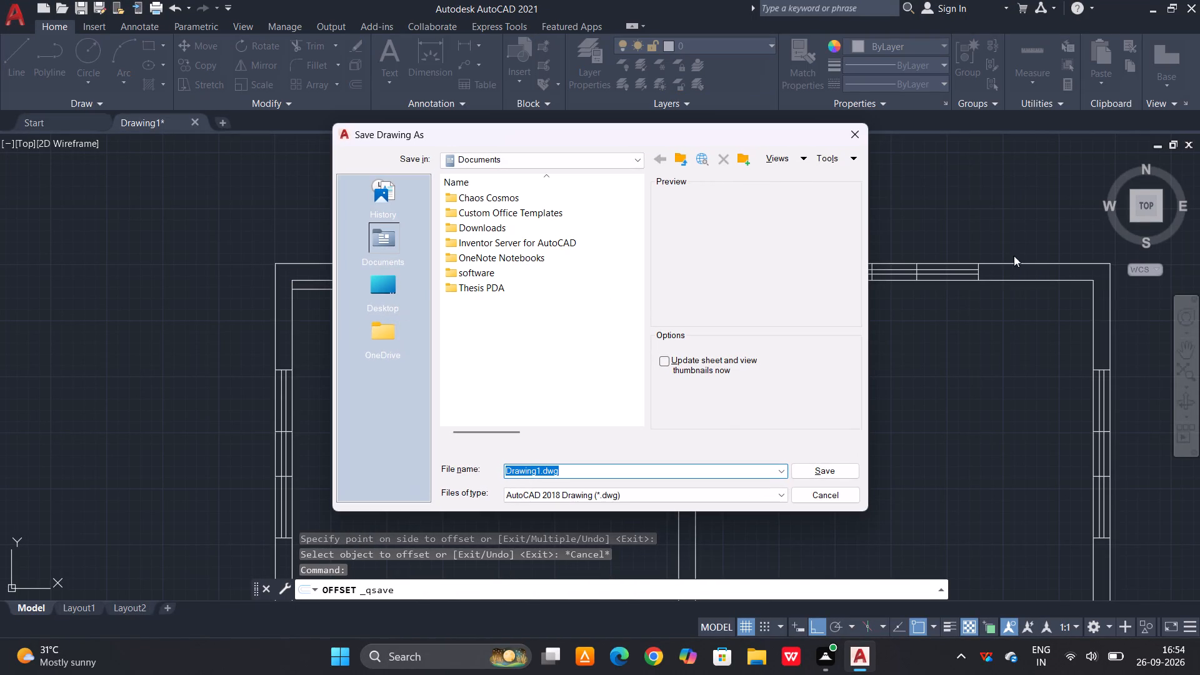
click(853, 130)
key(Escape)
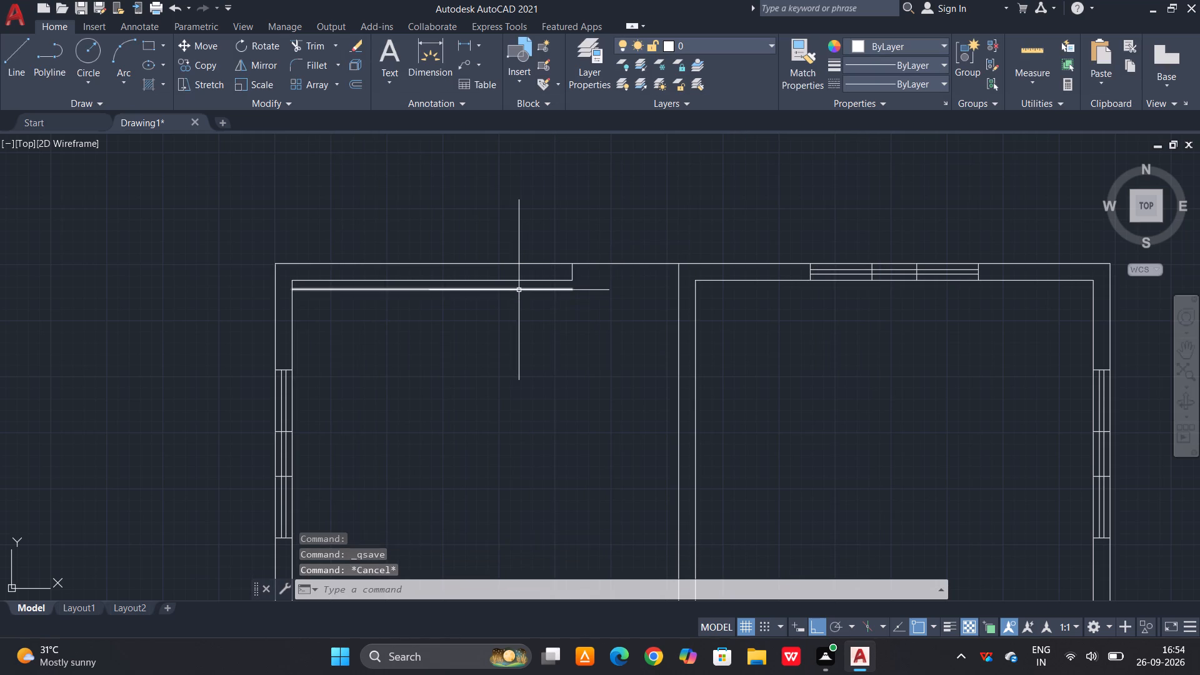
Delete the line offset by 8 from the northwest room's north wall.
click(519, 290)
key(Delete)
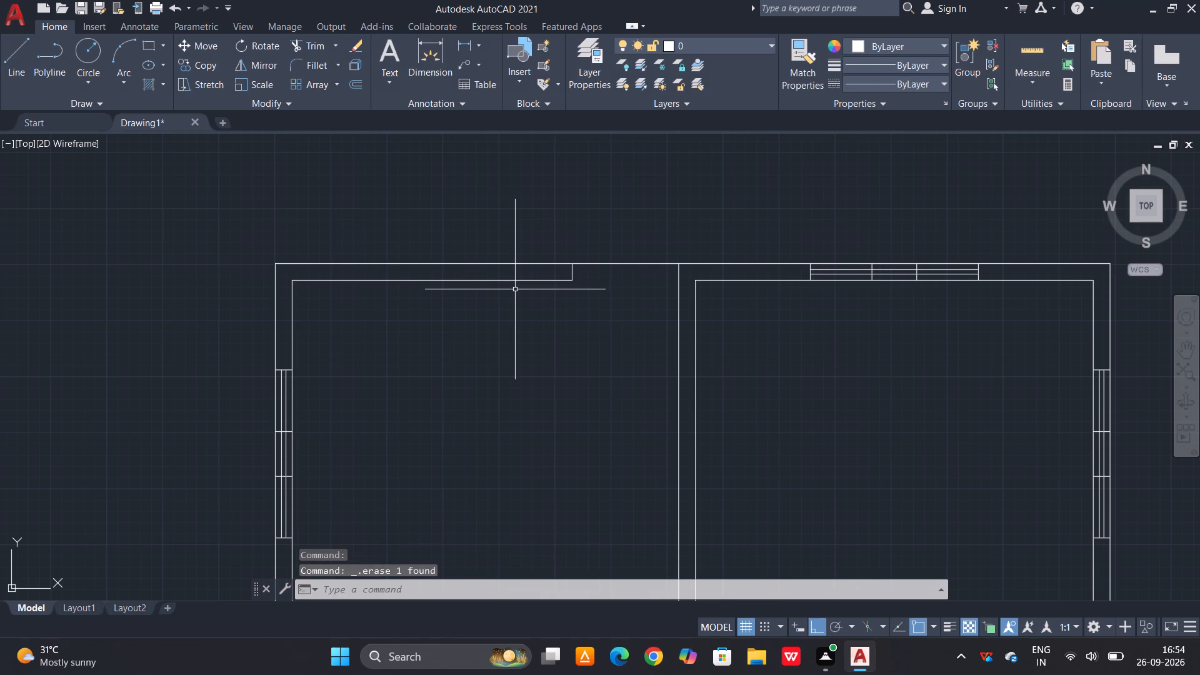
Offset the inner lines of the northwest room's north and west walls by 80 toward the room's interior.
key(Escape)
text(o 80)
key(space)
click(521, 279)
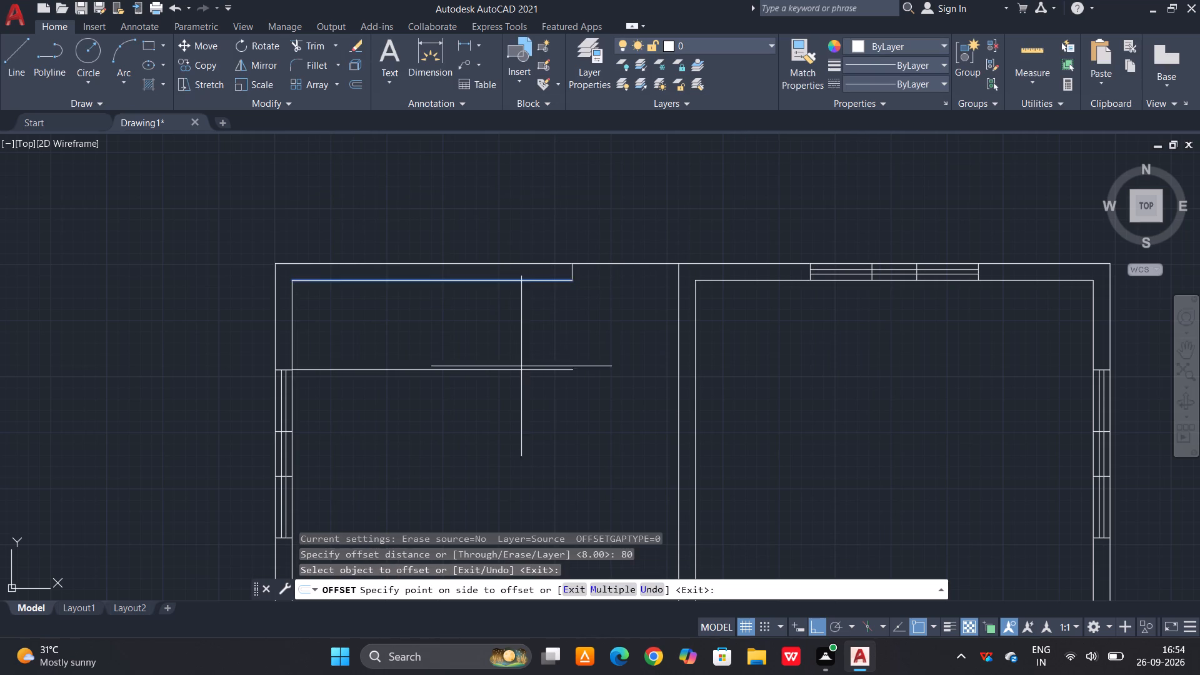
click(521, 366)
scroll(537, 273, down, 2)
scroll(438, 376, up, 3)
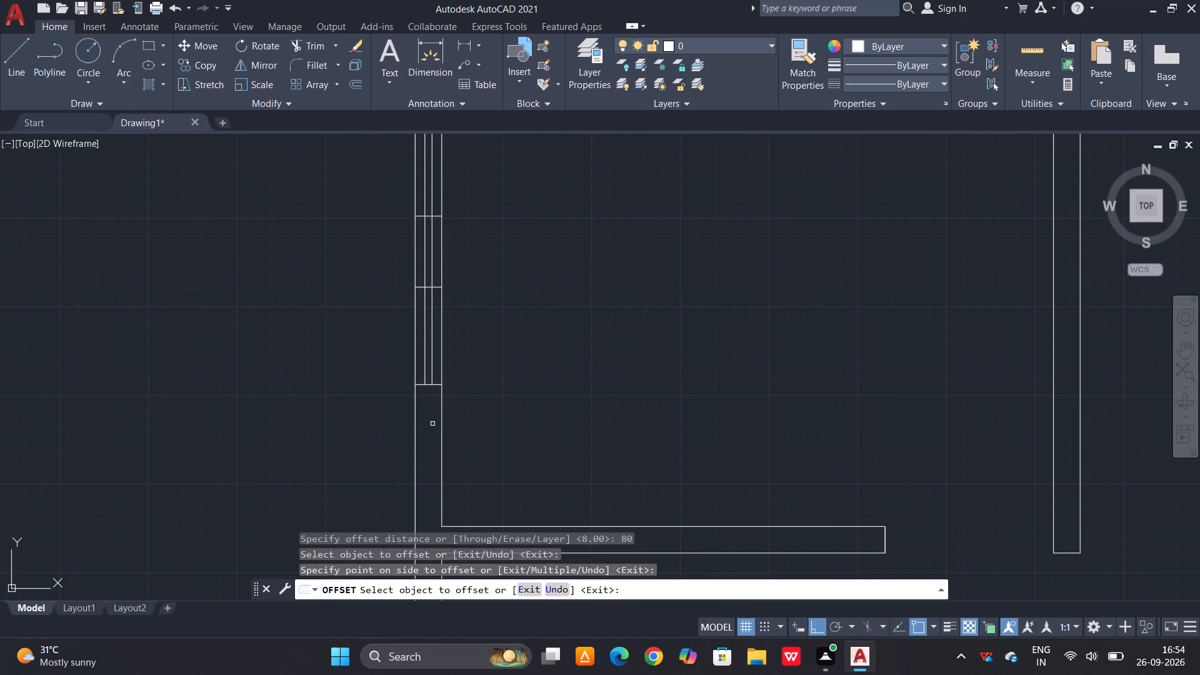
drag(441, 434, 446, 436)
click(561, 436)
scroll(562, 437, down, 4)
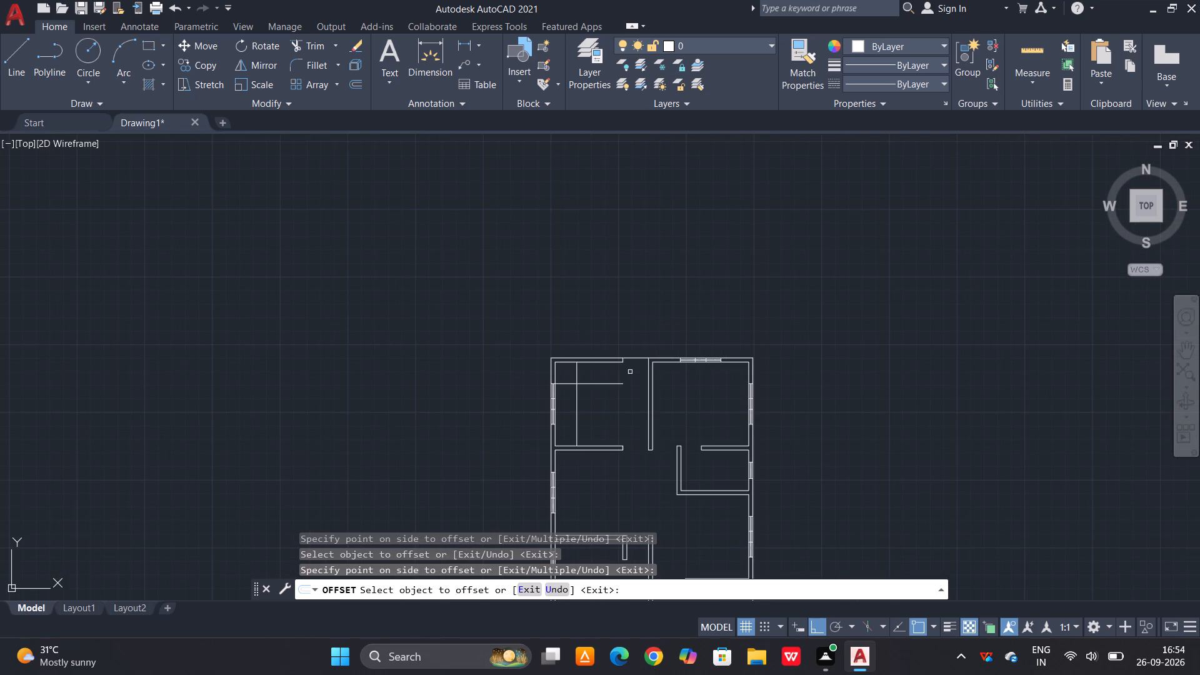
scroll(615, 370, up, 2)
key(Escape)
key(Escape)
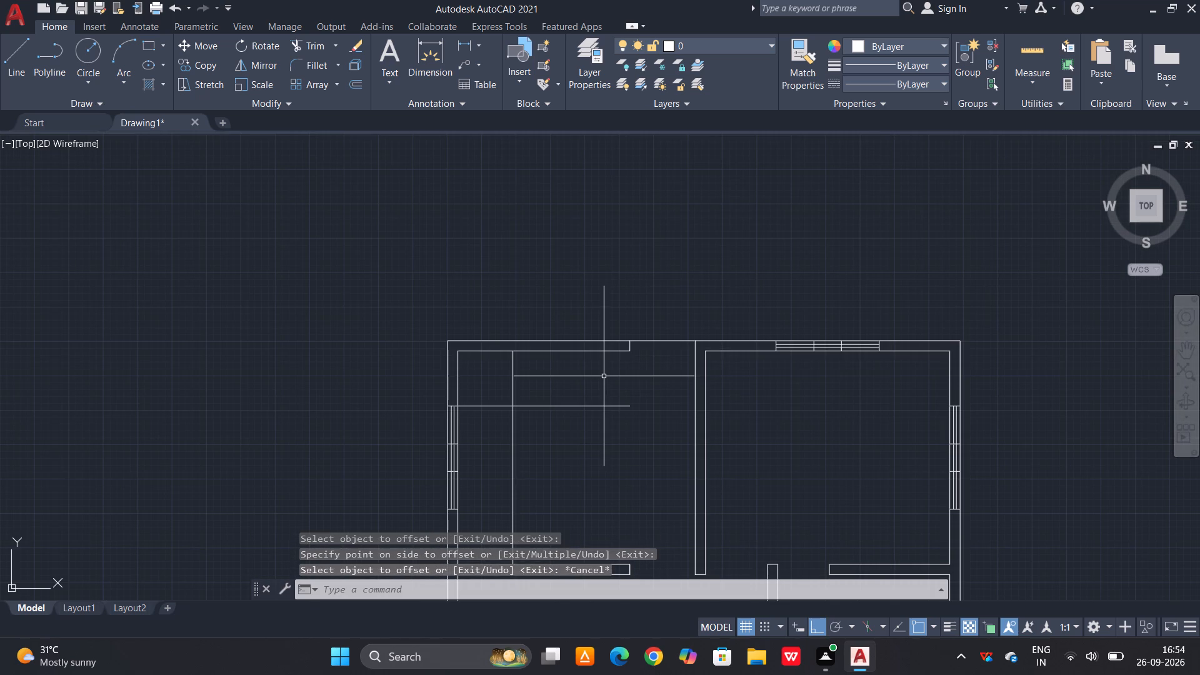
Trim both offset lines beyond their crossing in the northwest room, leaving a single L-shaped counter edge.
key(t)
key(r)
key(space)
key(space)
click(507, 376)
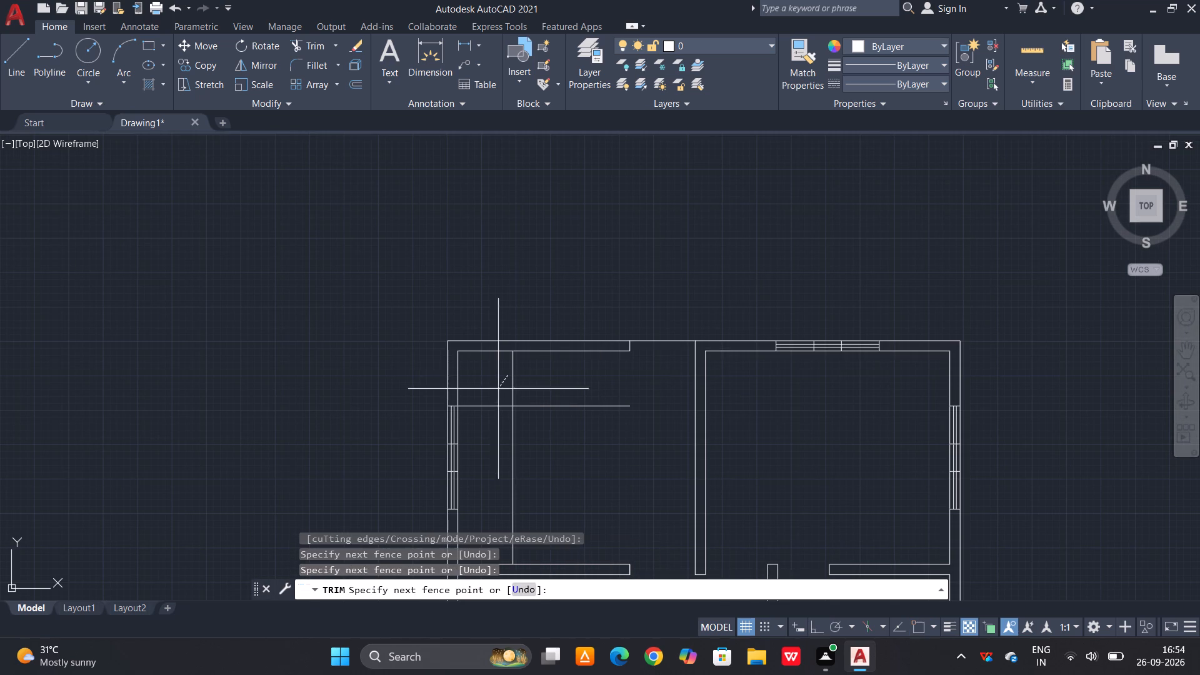
click(489, 417)
drag(518, 364, 529, 362)
click(541, 364)
drag(550, 372, 529, 373)
click(478, 376)
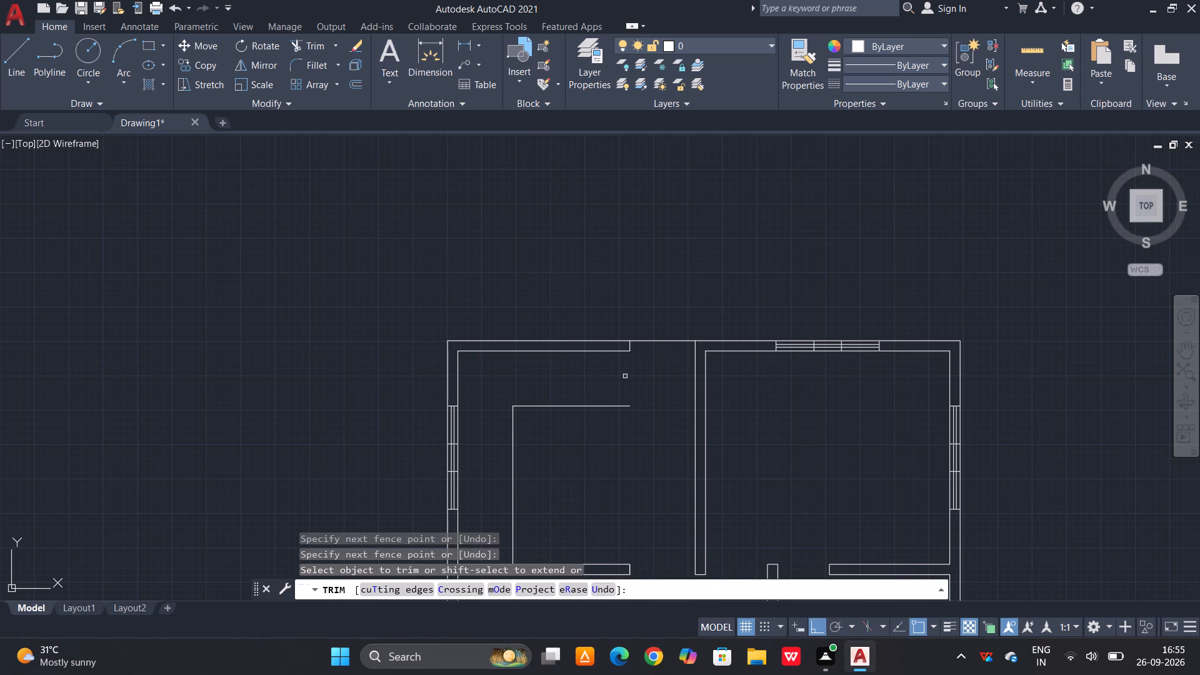
scroll(627, 368, up, 1)
key(Escape)
key(Escape)
Extend the short line at the east end of the northwest room's north wall down to the horizontal counter line.
text(ex)
key(space)
key(space)
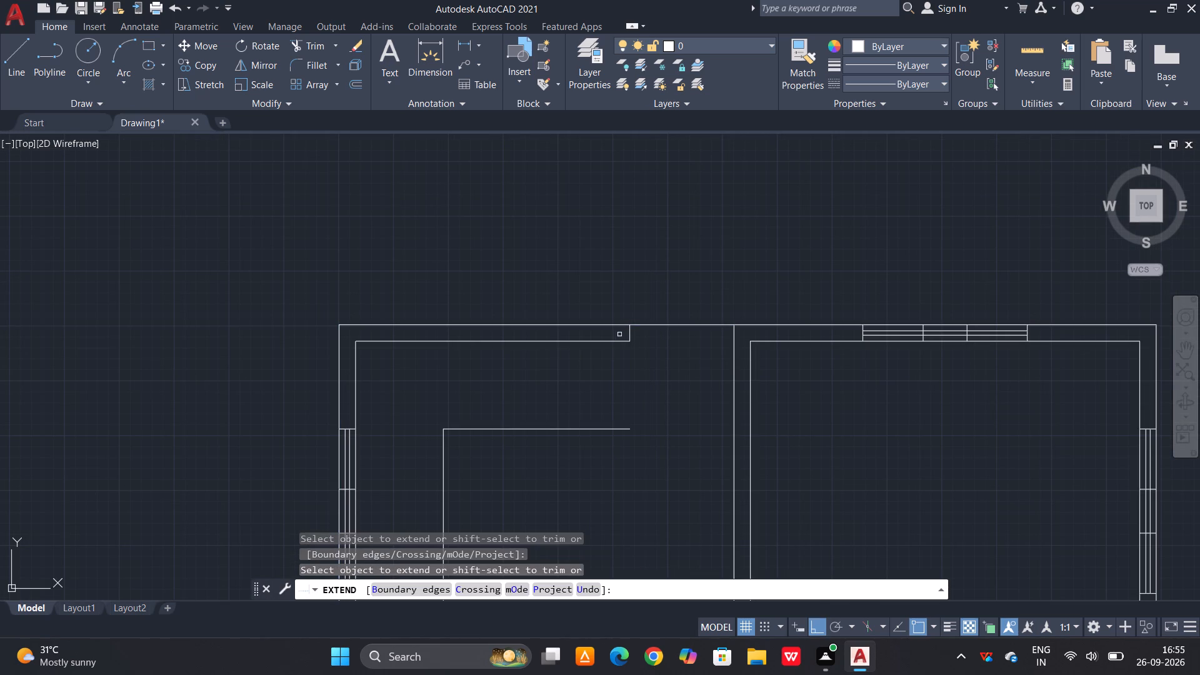
click(632, 337)
scroll(547, 282, down, 2)
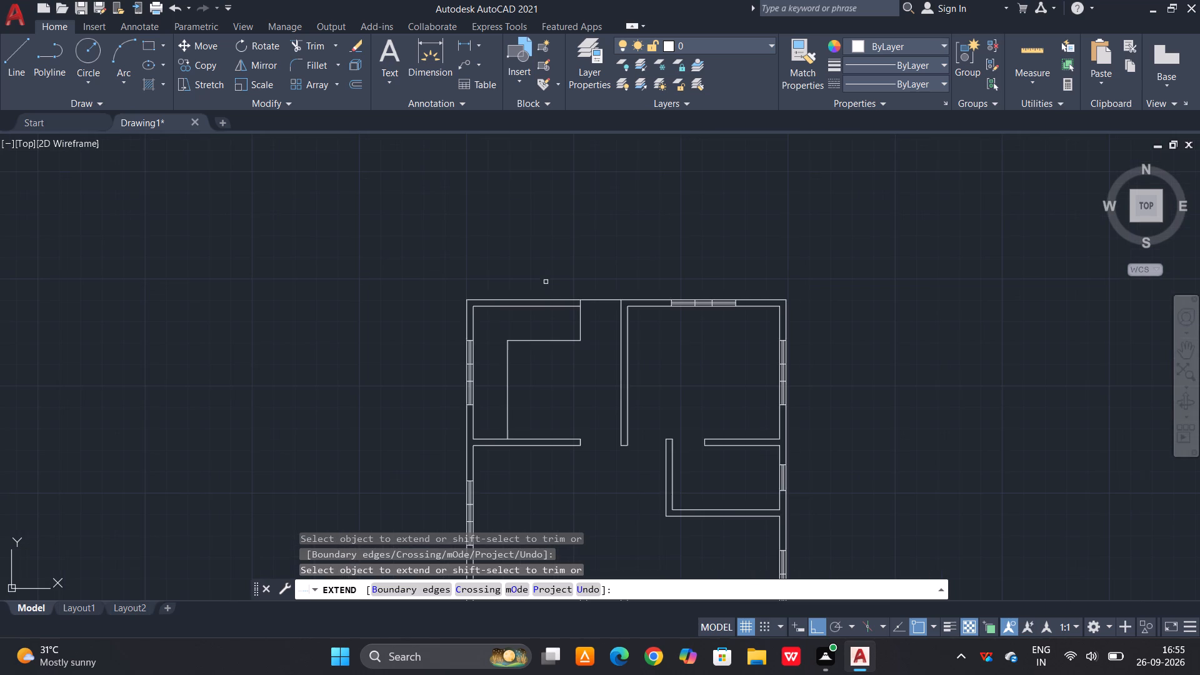
middle_drag(571, 360, 535, 264)
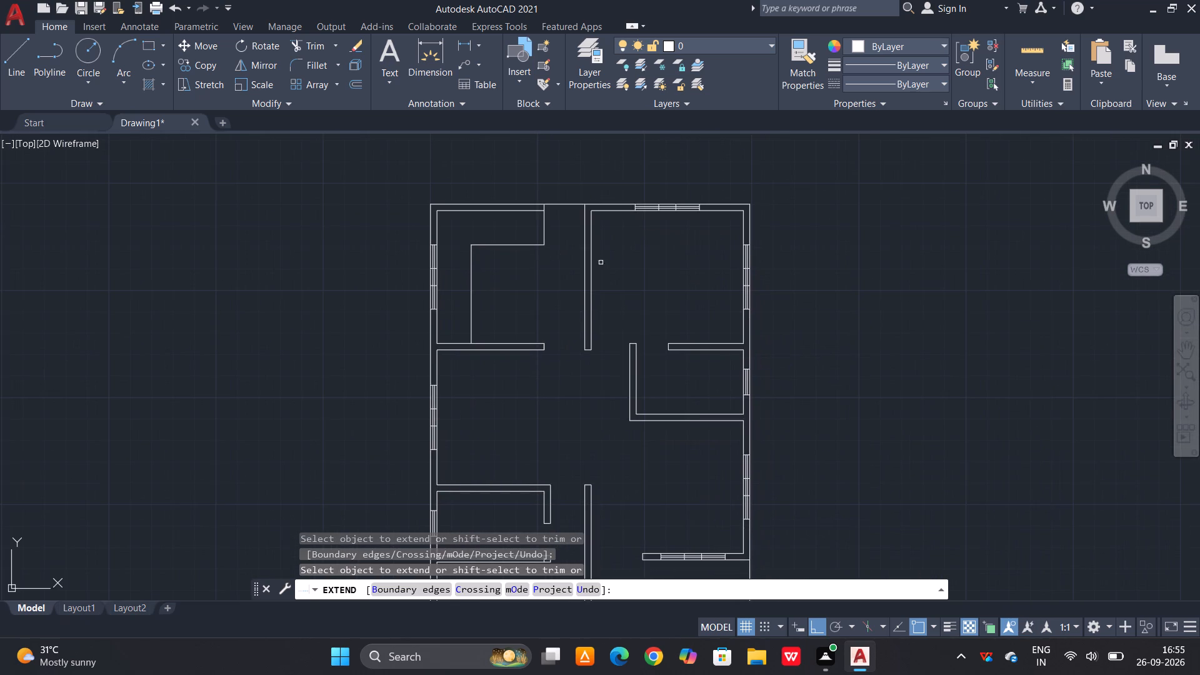
key(Escape)
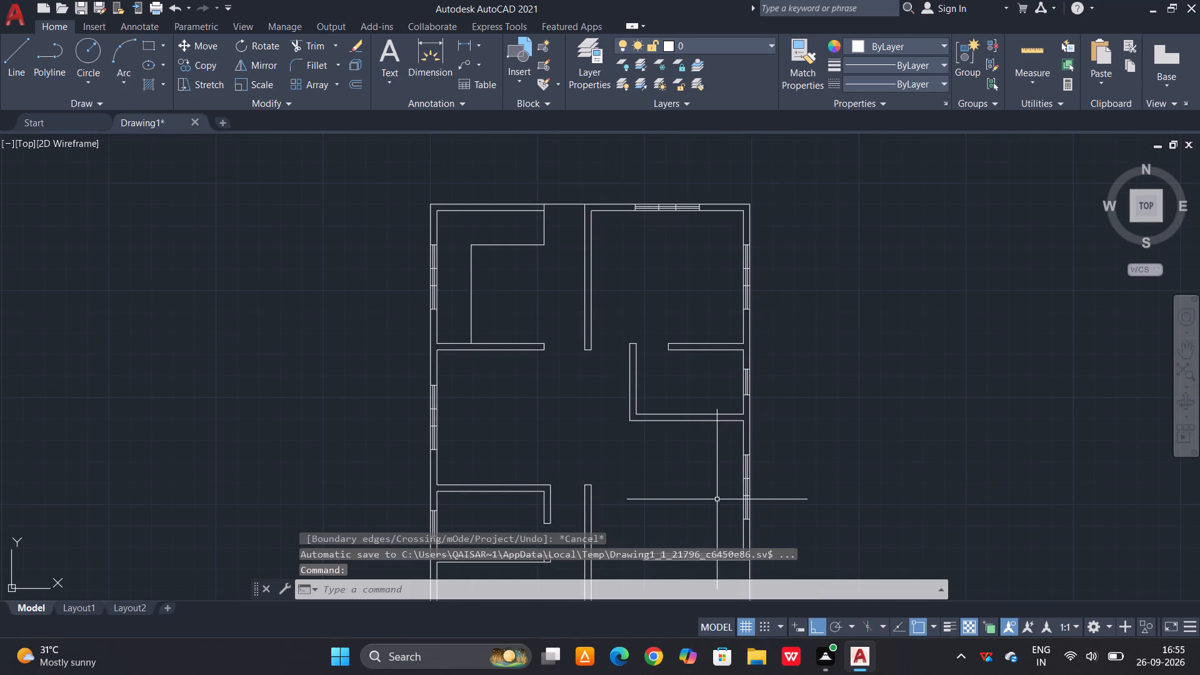
Look over the whole floor plan, from the kitchen counter down to the south rooms and porch.
scroll(621, 519, down, 2)
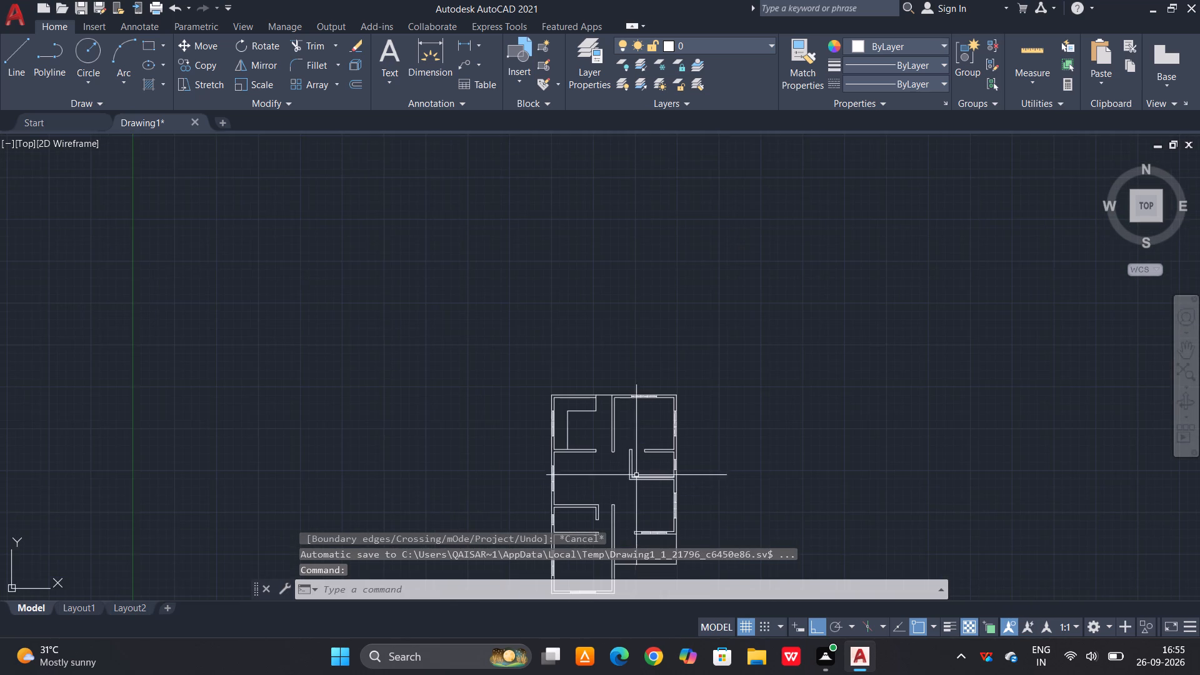
middle_drag(636, 472, 616, 363)
scroll(596, 512, up, 2)
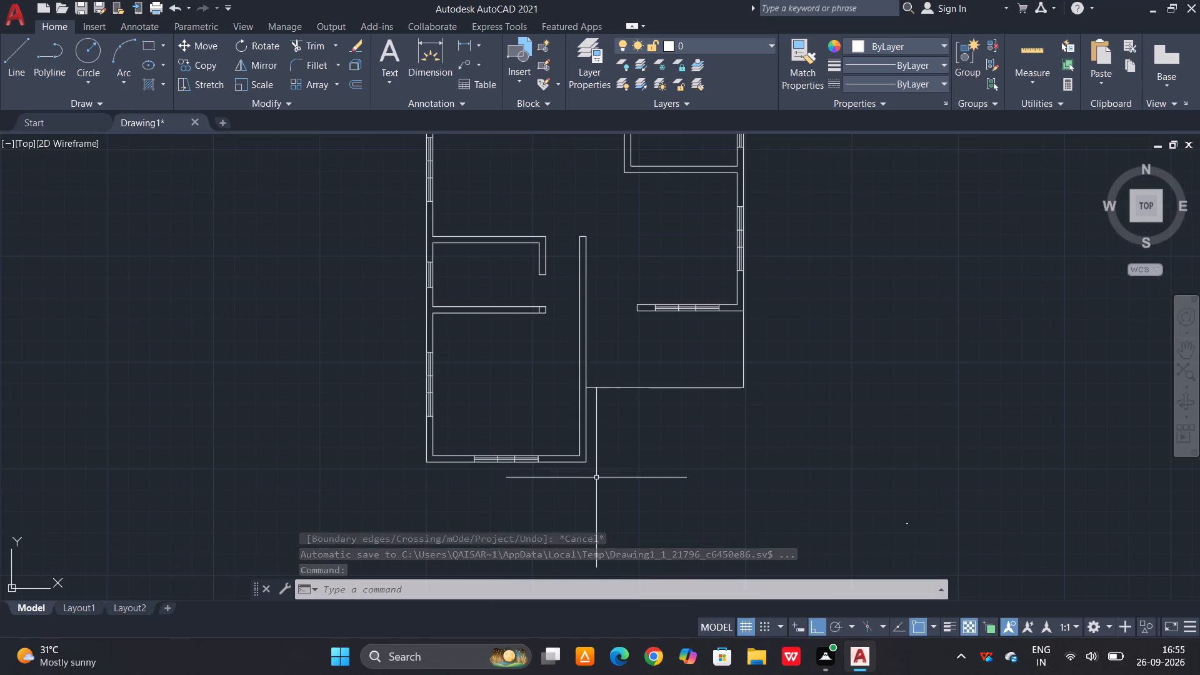
middle_drag(603, 450, 579, 514)
scroll(629, 469, down, 1)
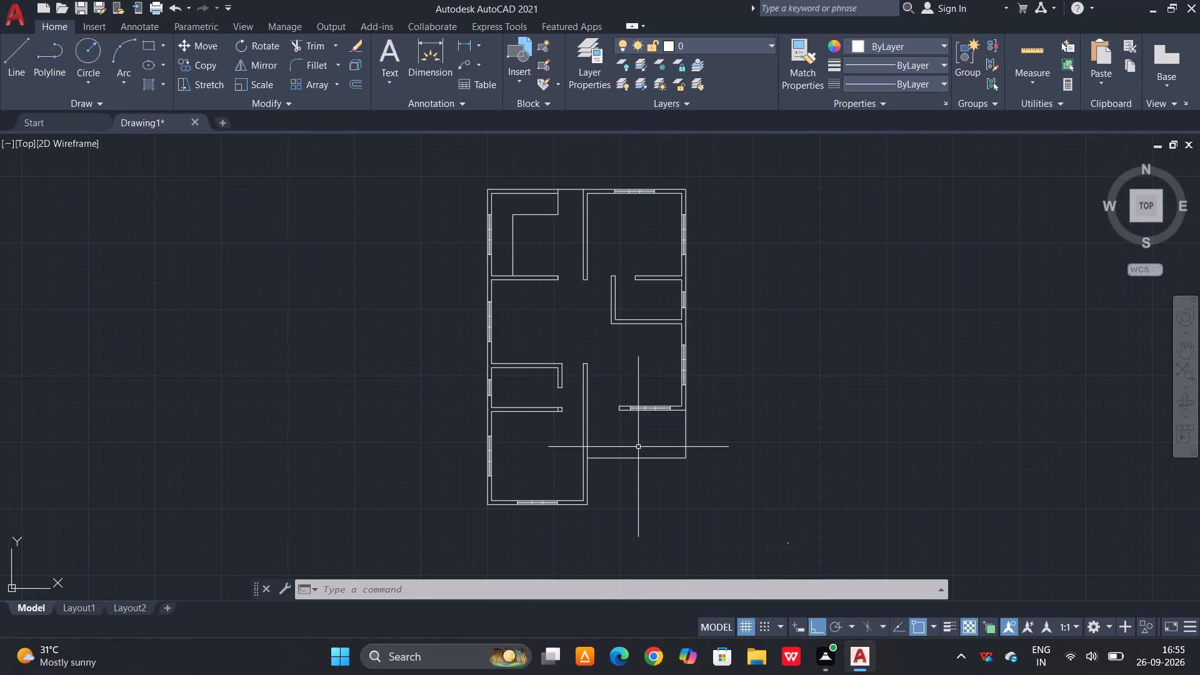
key(Escape)
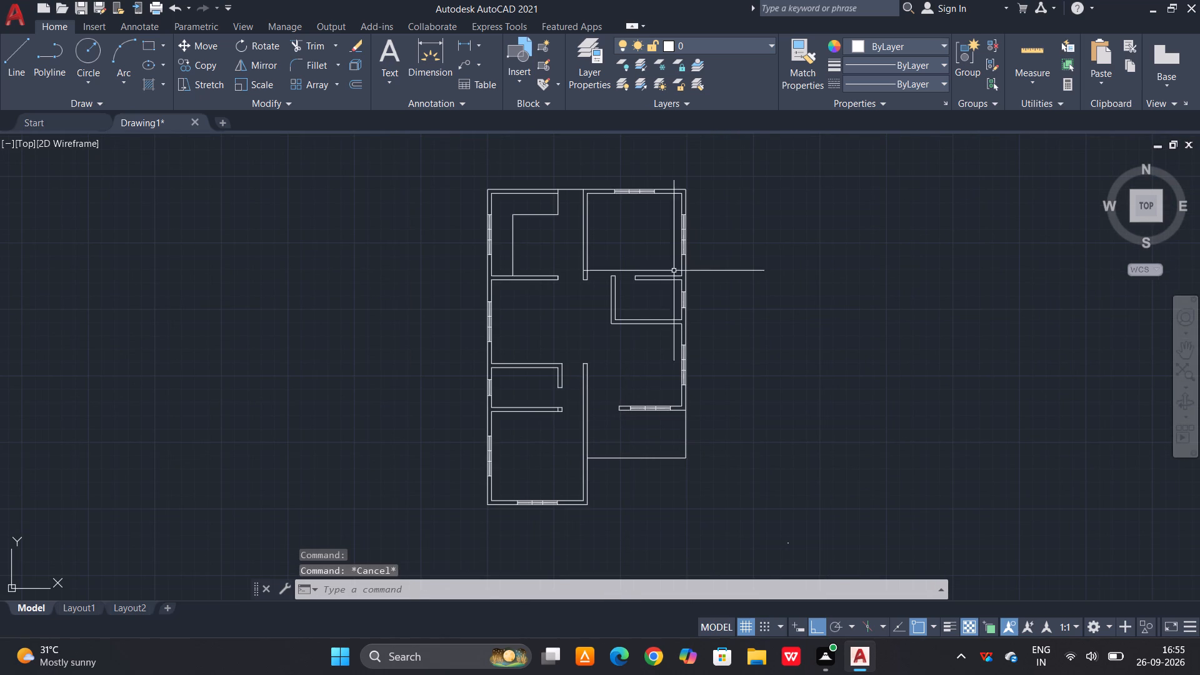
Insert the cooktop_2.dwg library block in the empty area west of the floor plan.
click(527, 82)
click(518, 172)
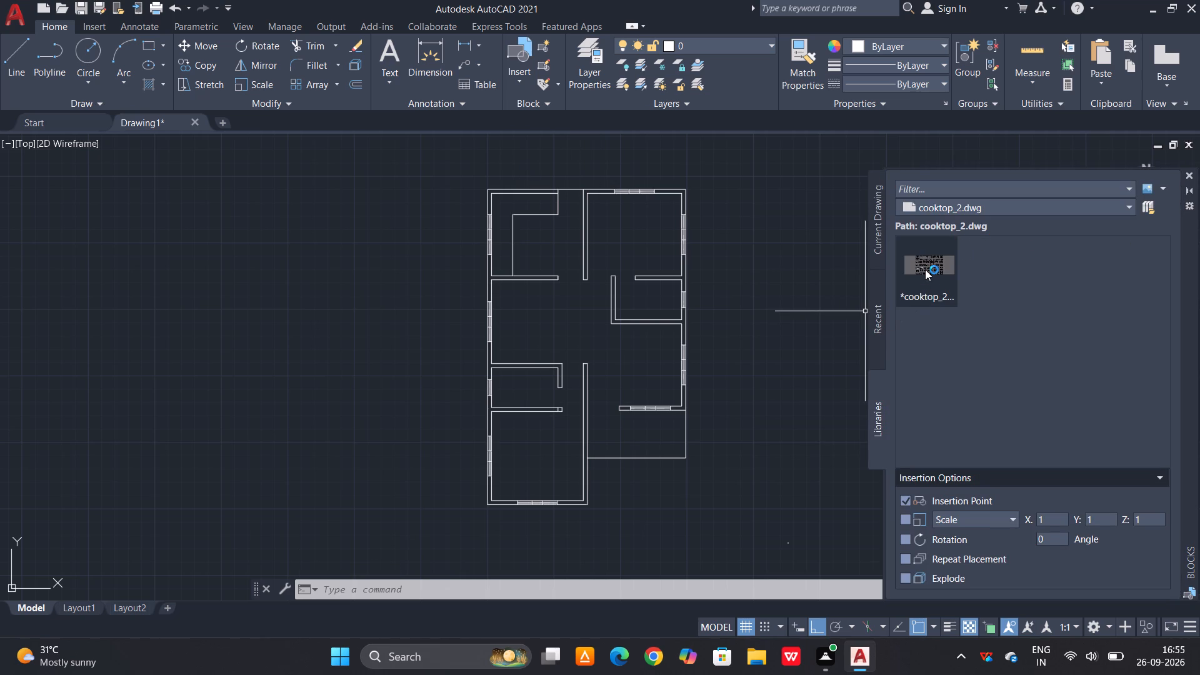
drag(925, 269, 66, 352)
click(132, 440)
scroll(180, 242, up, 1)
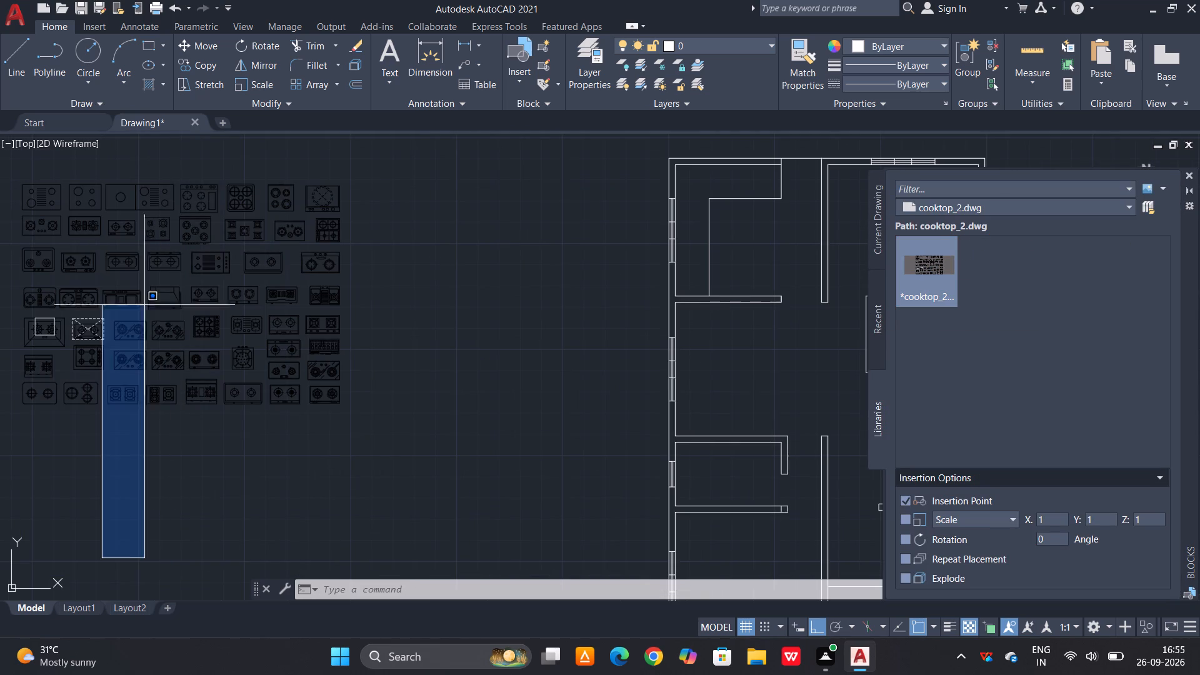
scroll(128, 345, up, 1)
key(Escape)
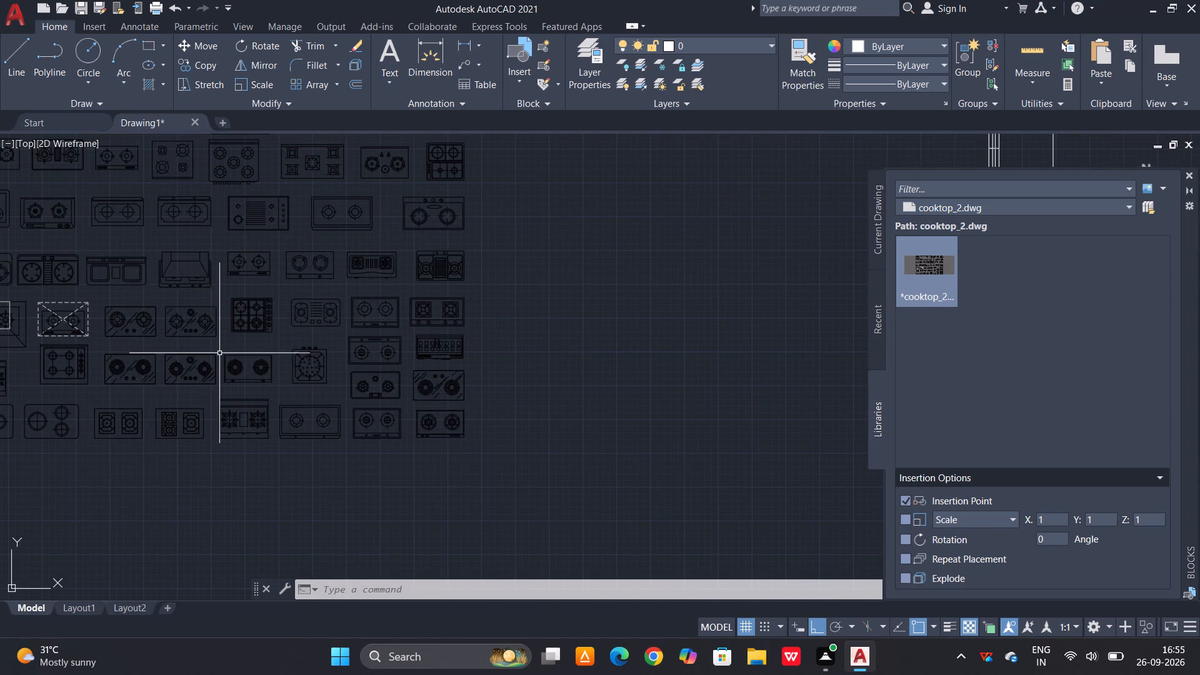
Explode the inserted cooktop_2 block into separate cooktop symbols.
middle_drag(212, 288, 292, 467)
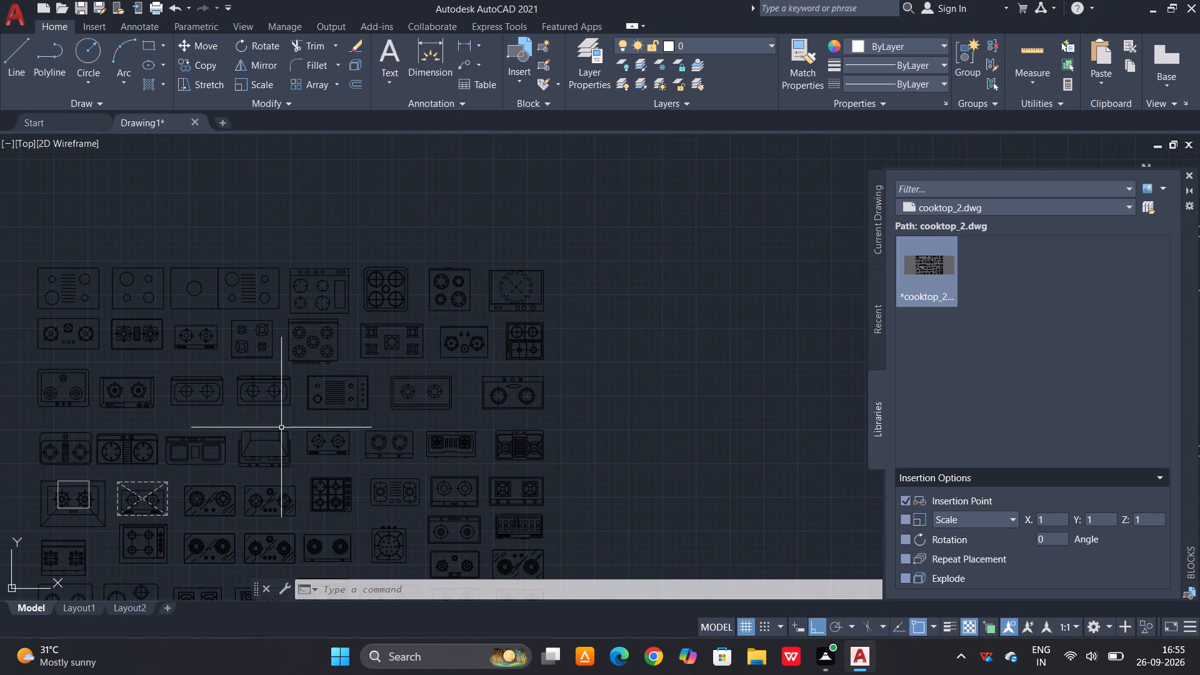
scroll(262, 337, up, 2)
scroll(275, 313, down, 1)
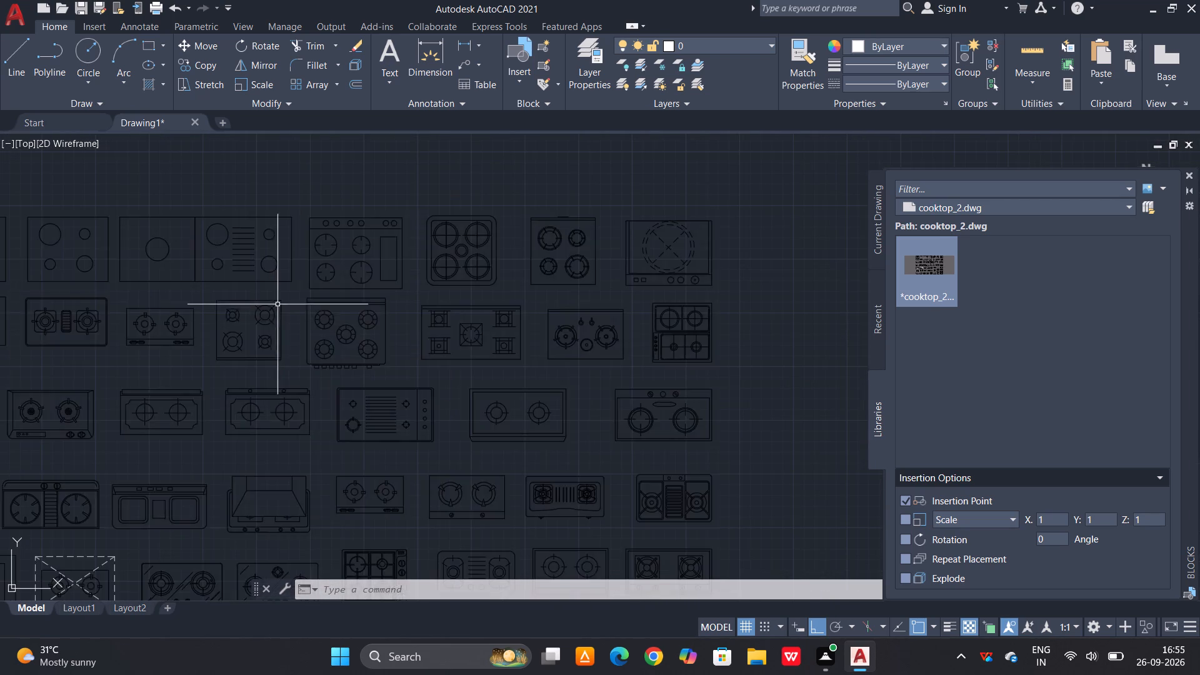
text(x)
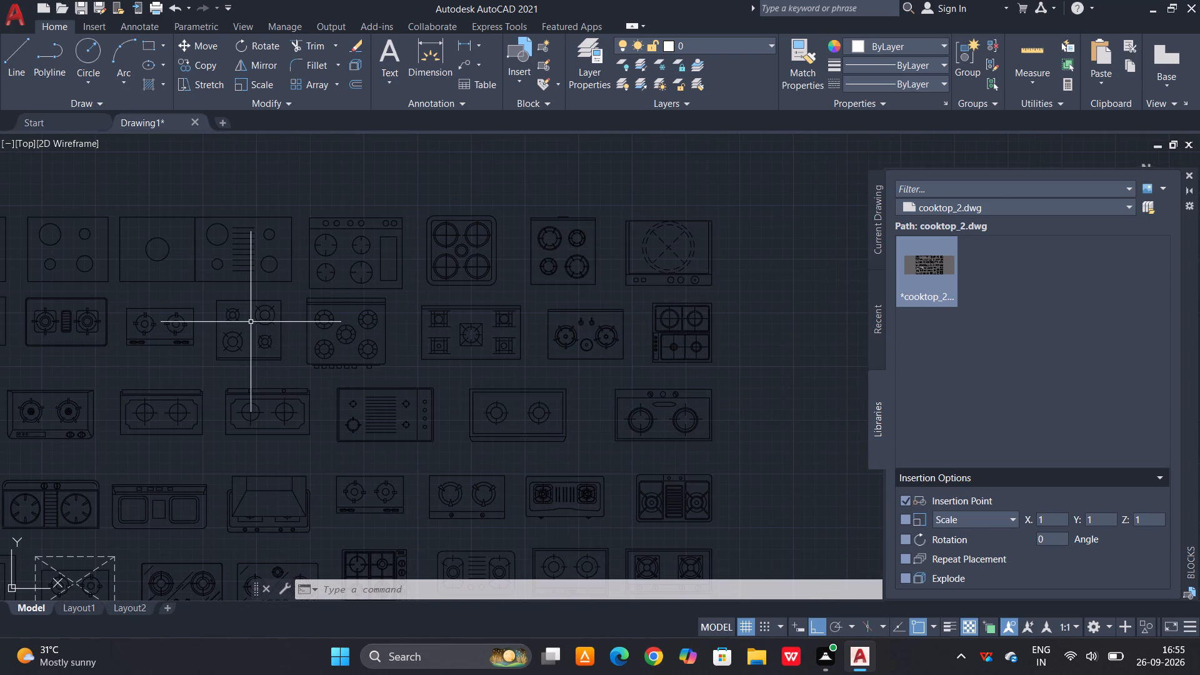
key(space)
click(224, 349)
key(space)
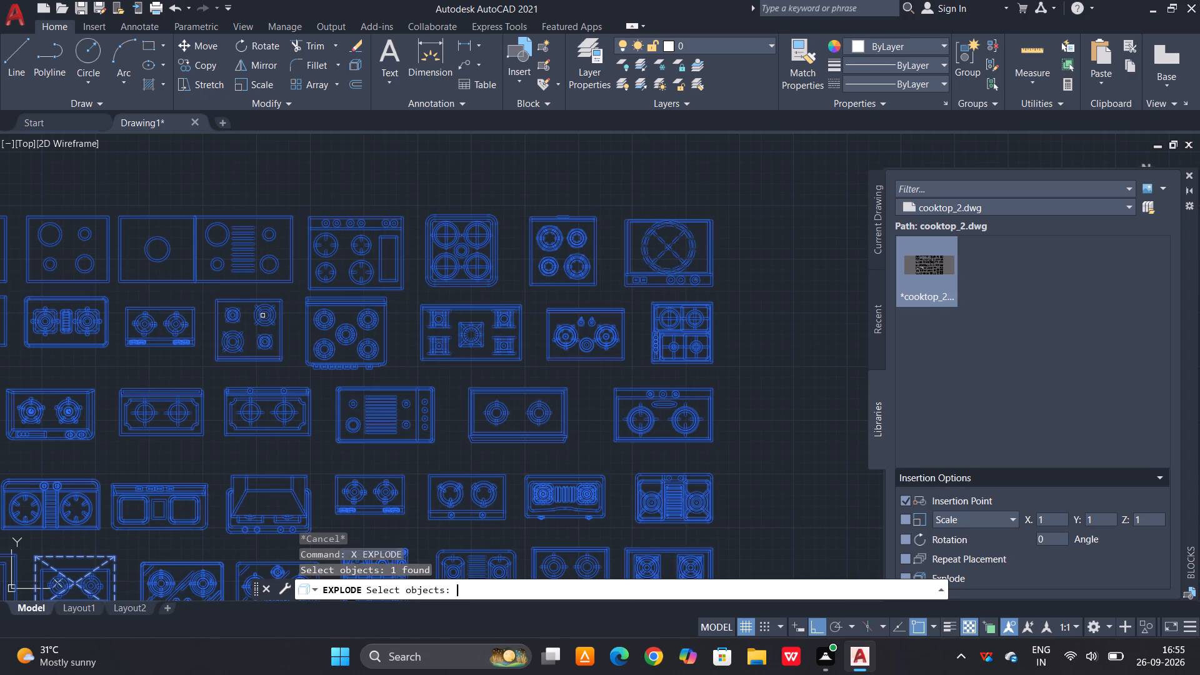
Examine the exploded cooktop symbols across all rows to find one suited to the kitchen counter.
scroll(469, 337, up, 1)
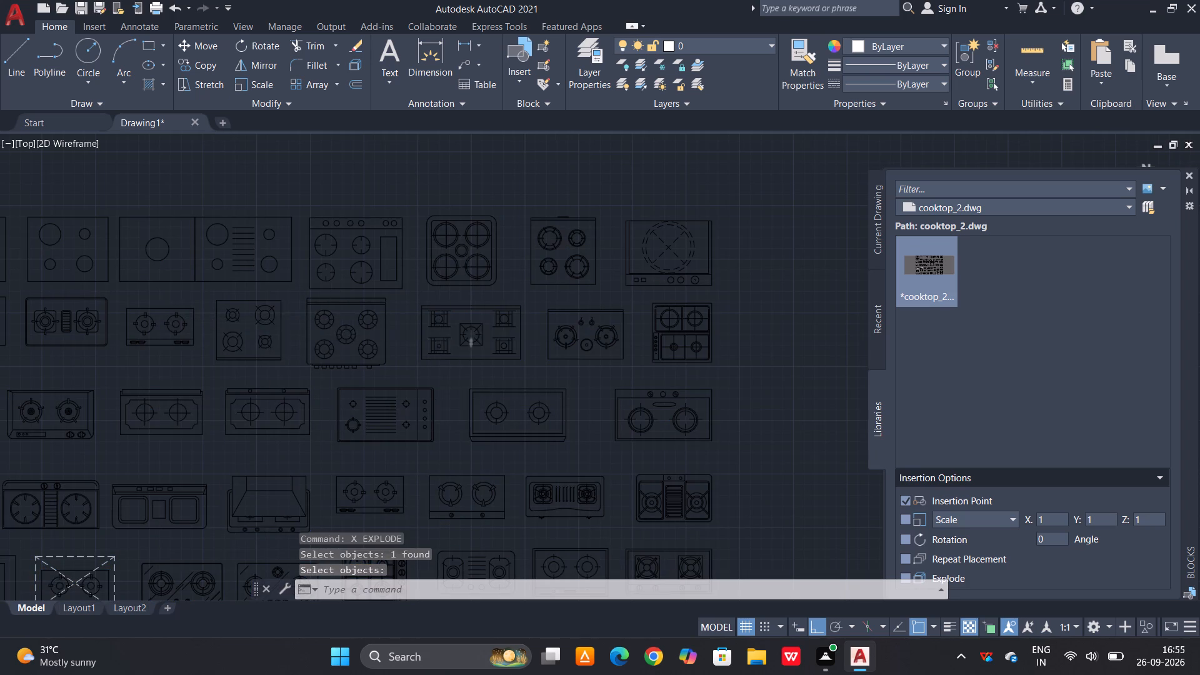
scroll(469, 337, up, 1)
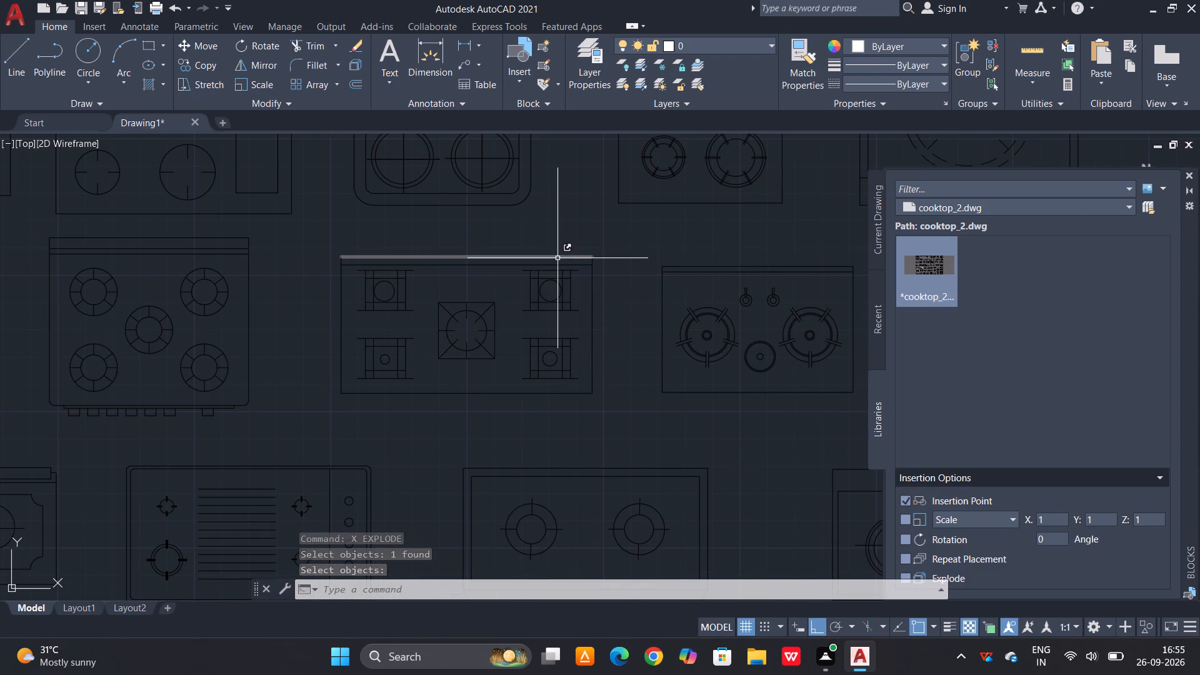
scroll(494, 266, down, 1)
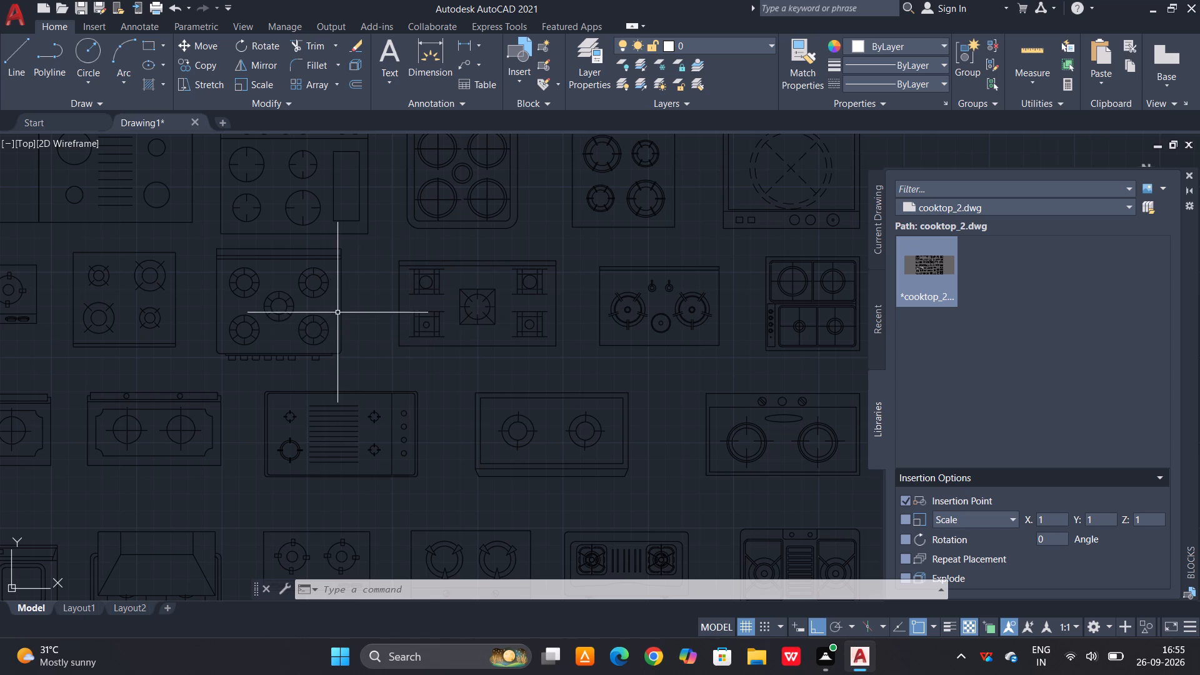
scroll(337, 312, down, 1)
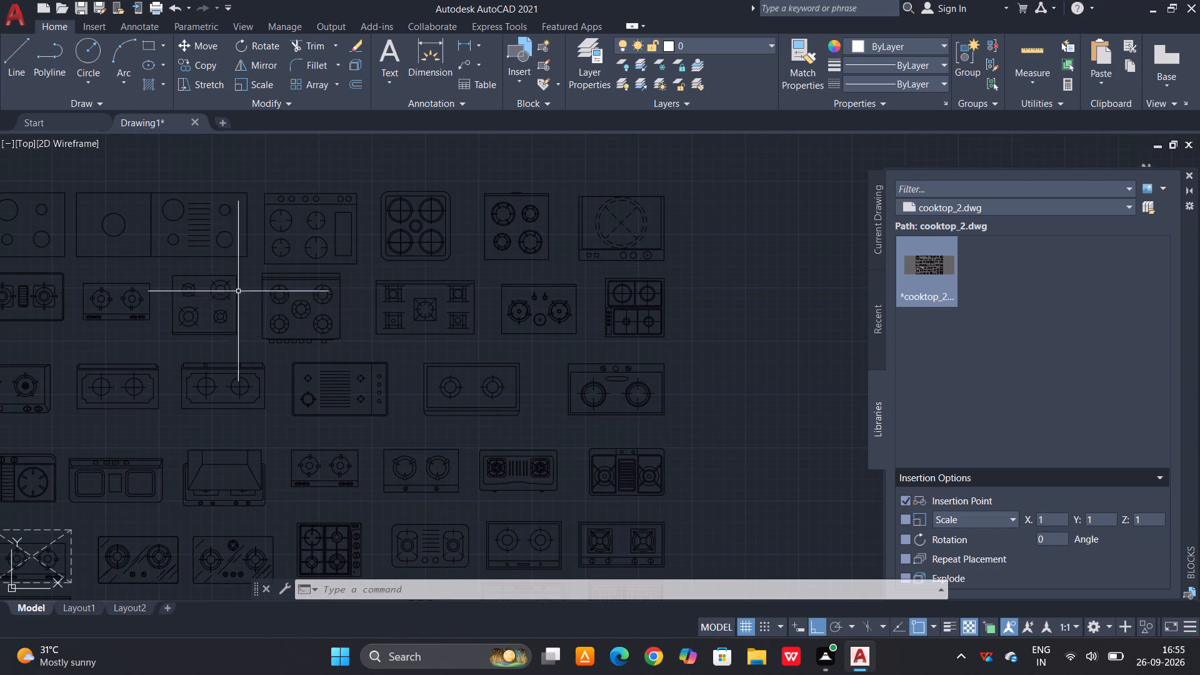
scroll(349, 254, down, 1)
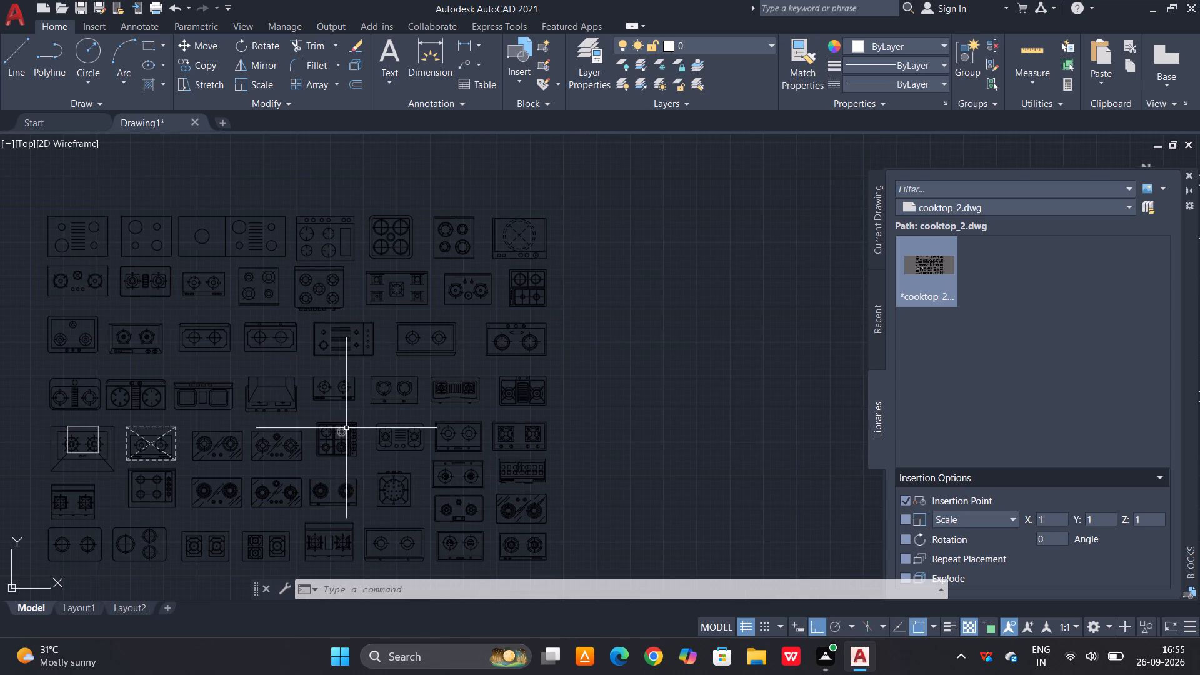
scroll(201, 404, up, 2)
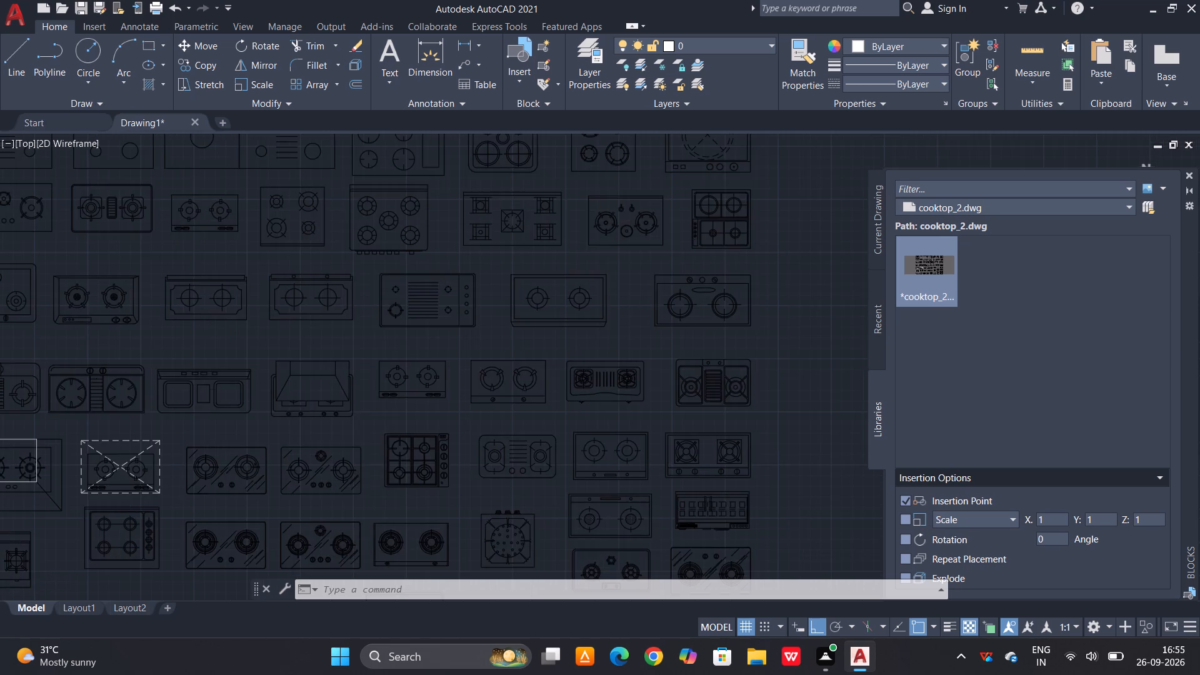
scroll(281, 354, down, 2)
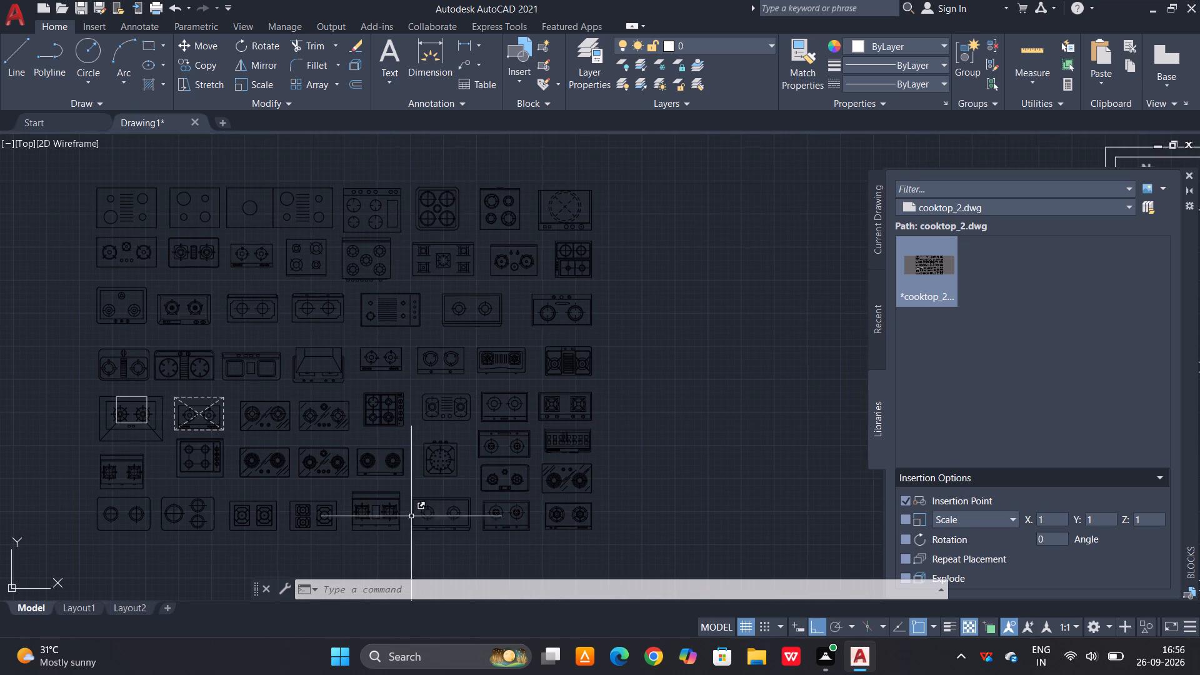
scroll(411, 369, up, 2)
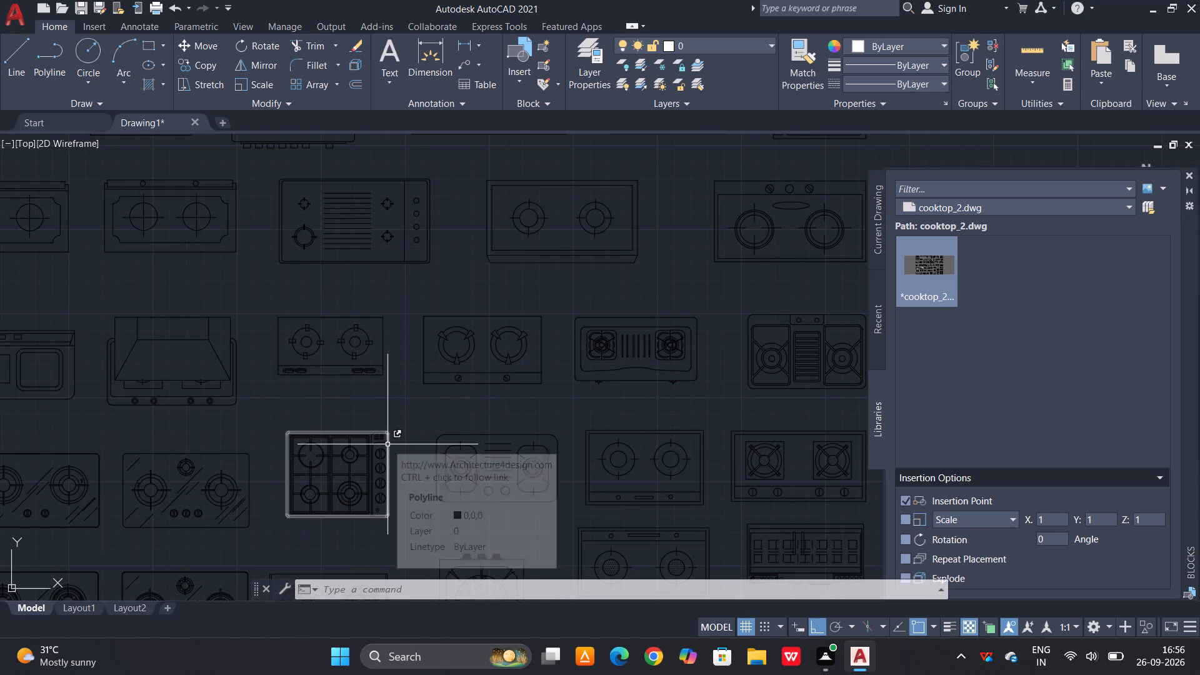
scroll(464, 363, down, 1)
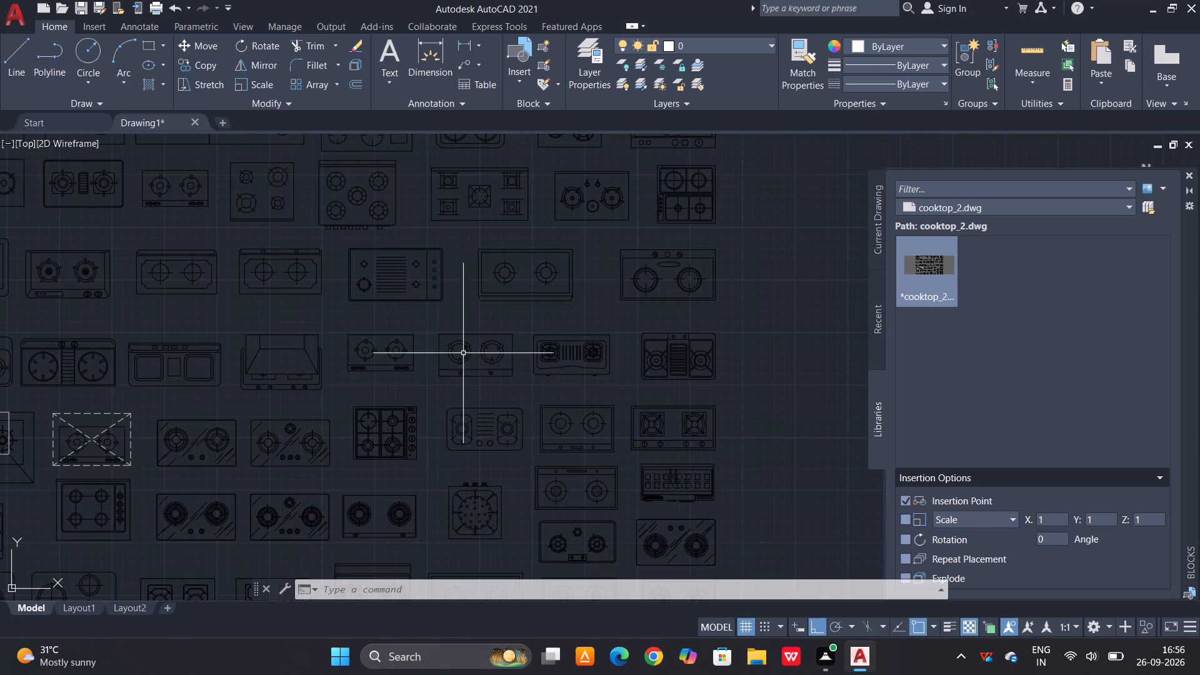
middle_drag(465, 332, 476, 451)
scroll(469, 351, down, 1)
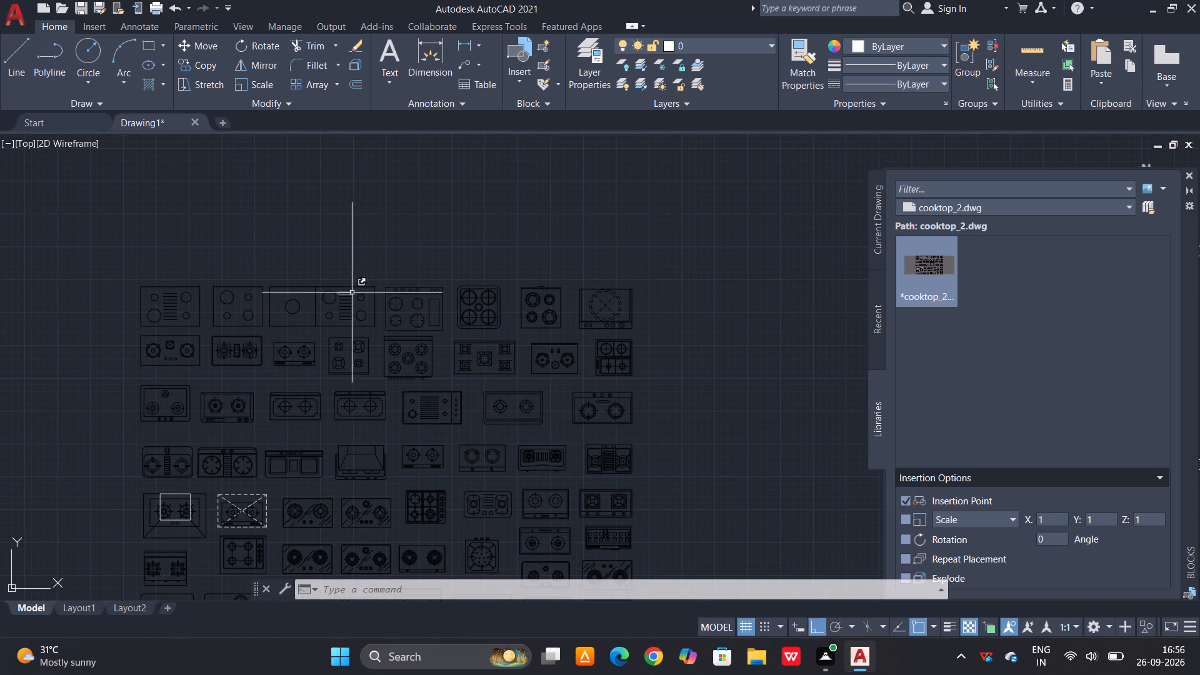
scroll(384, 303, up, 2)
scroll(371, 301, down, 1)
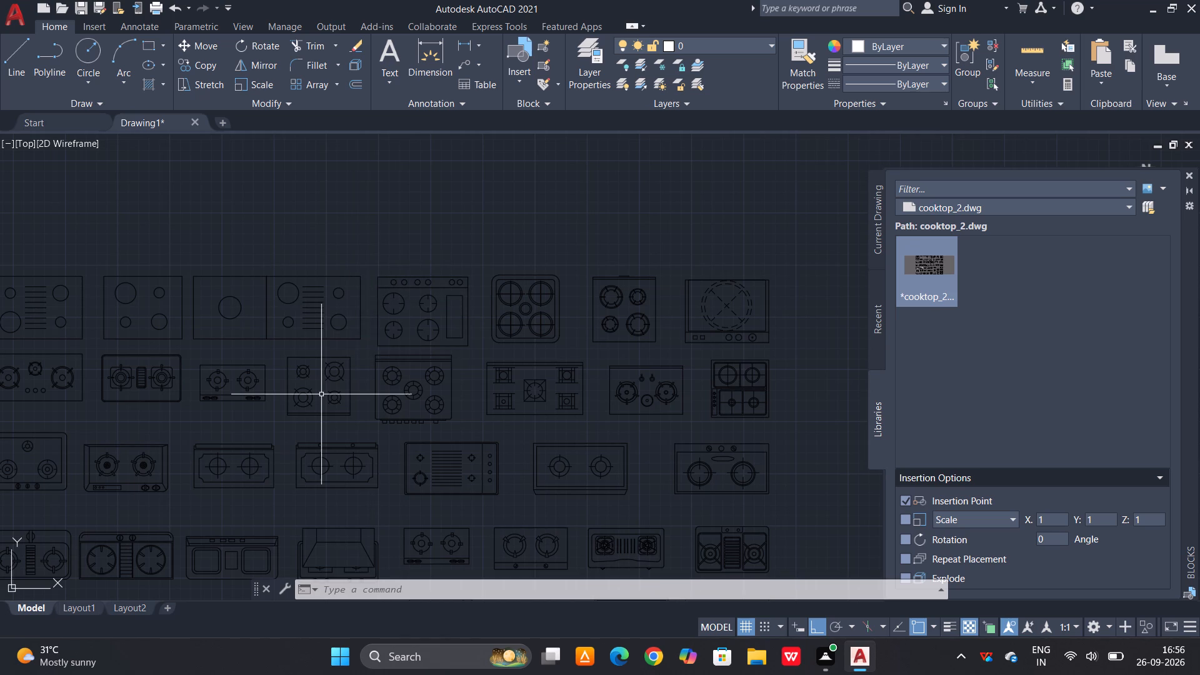
Move the plain four-burner cooktop from the second row, with ortho off, to just above the floor plan's north wall.
scroll(354, 369, up, 1)
click(367, 337)
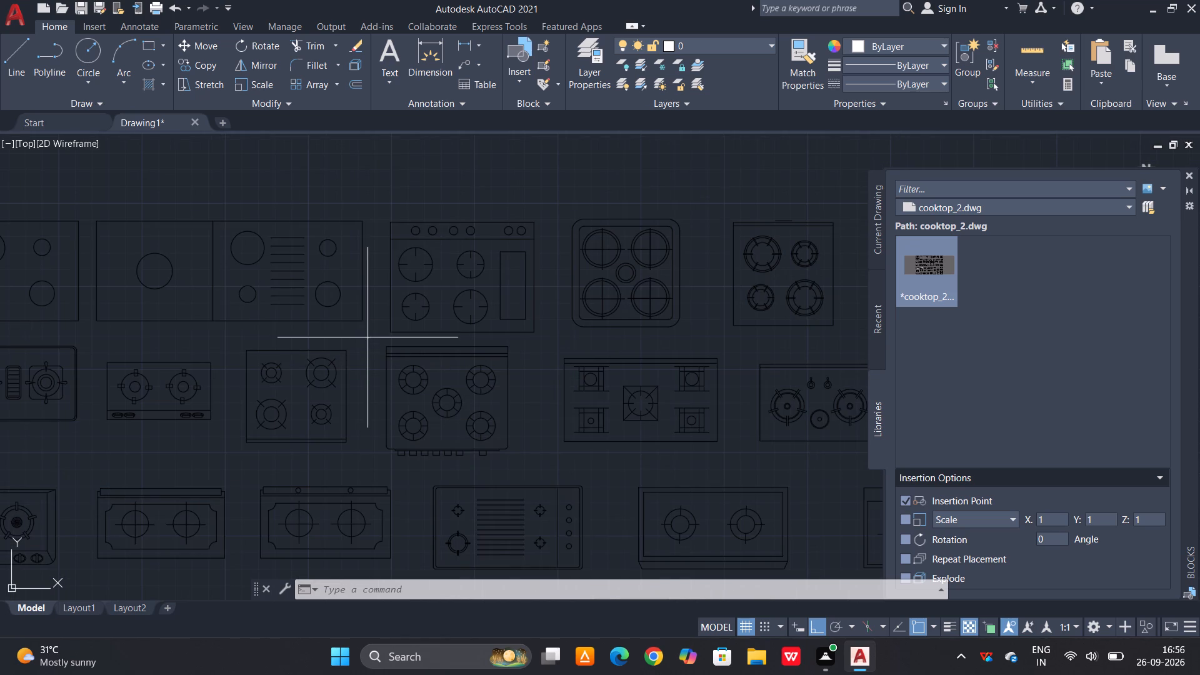
click(232, 459)
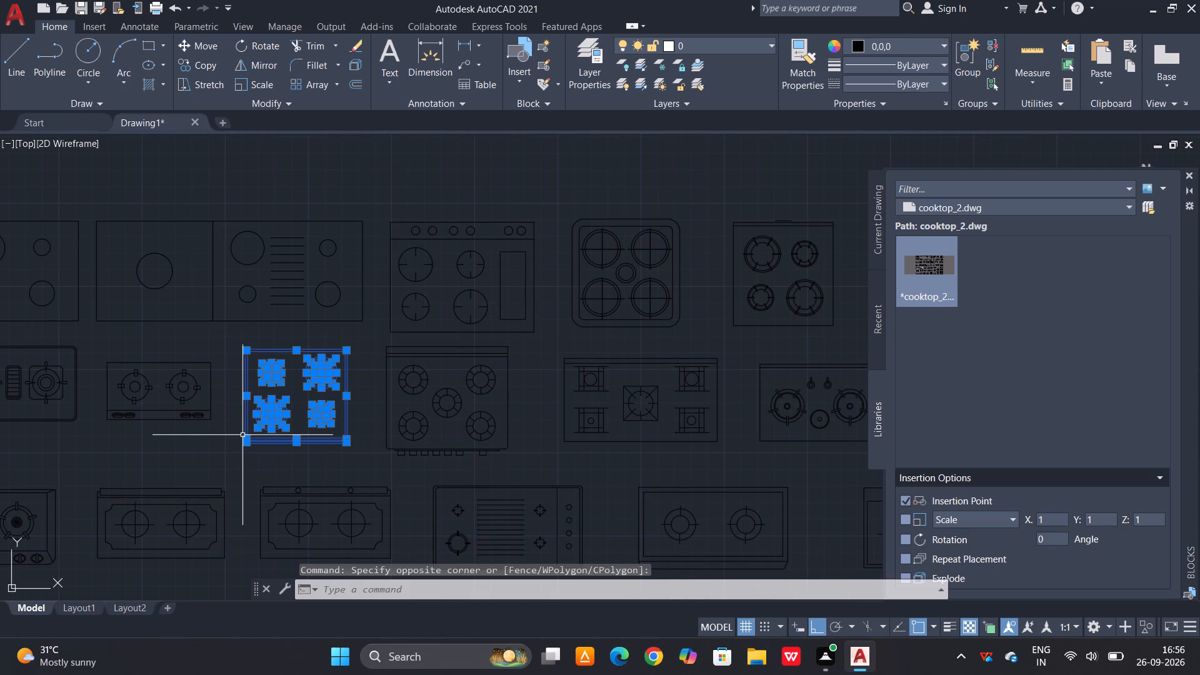
key(m)
key(space)
click(304, 339)
scroll(244, 347, down, 5)
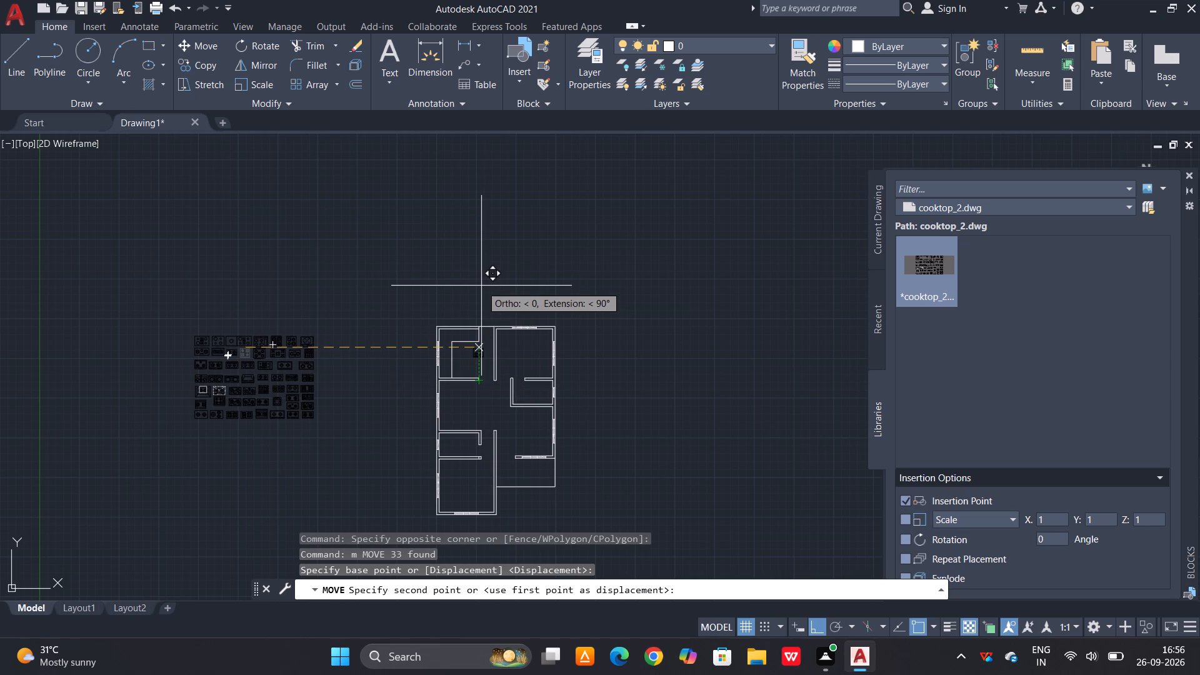
key(F8)
scroll(482, 277, up, 2)
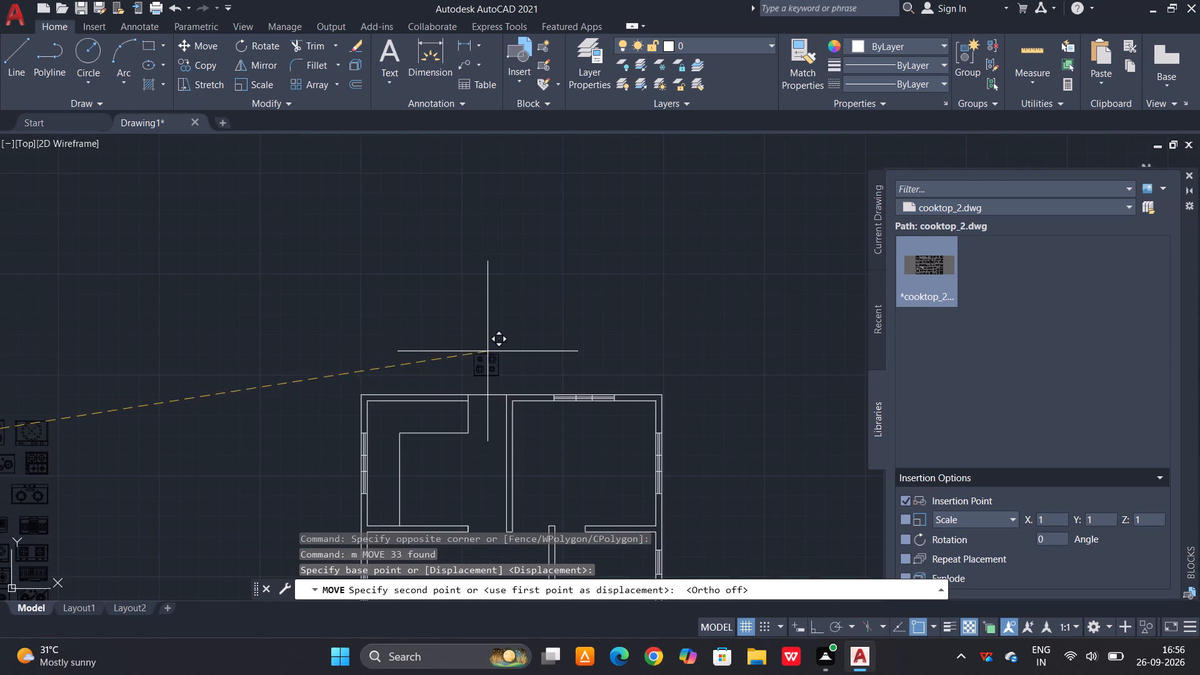
click(488, 351)
Delete all the remaining cooktop symbols west of the floor plan.
scroll(531, 334, down, 1)
drag(248, 338, 241, 347)
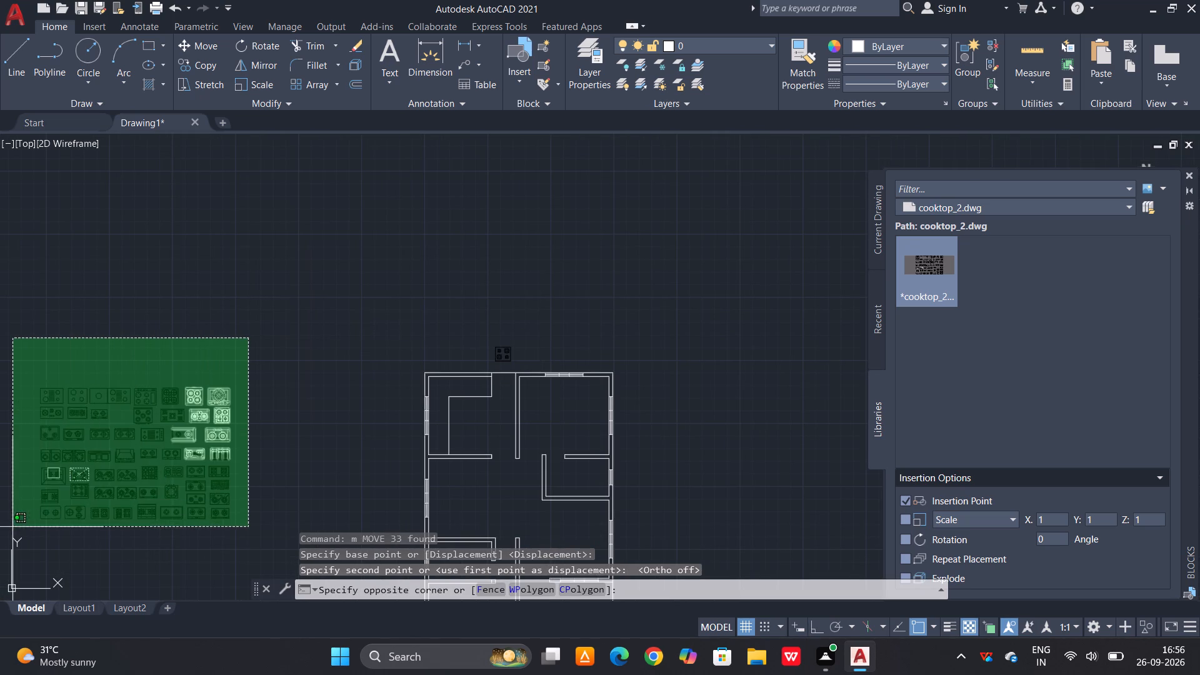
click(21, 527)
key(Delete)
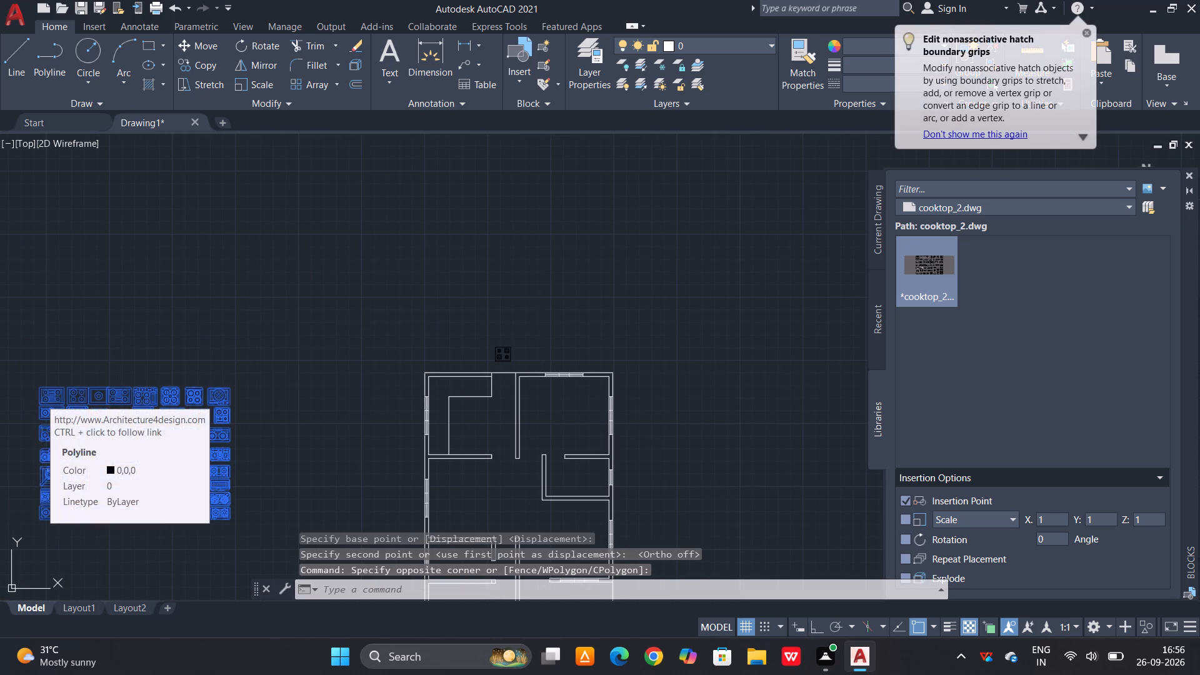
Define the four-burner cooktop above the floor plan as a block named g.
scroll(522, 381, up, 3)
drag(492, 216, 481, 240)
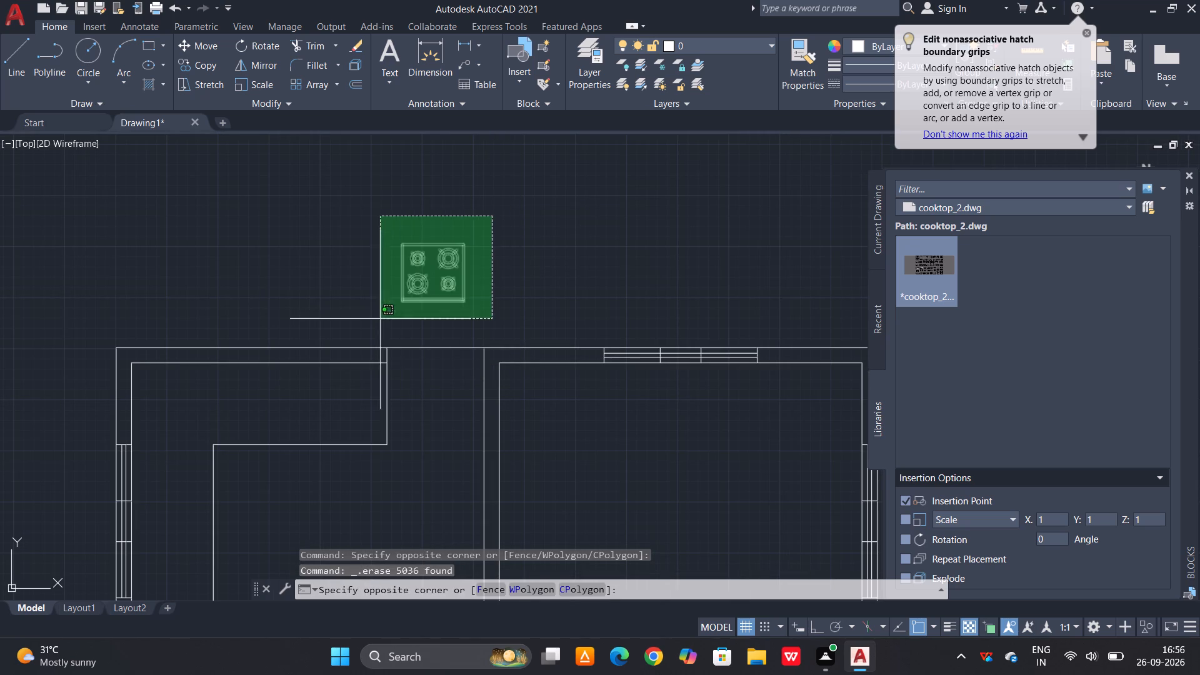
click(362, 323)
text(b)
key(space)
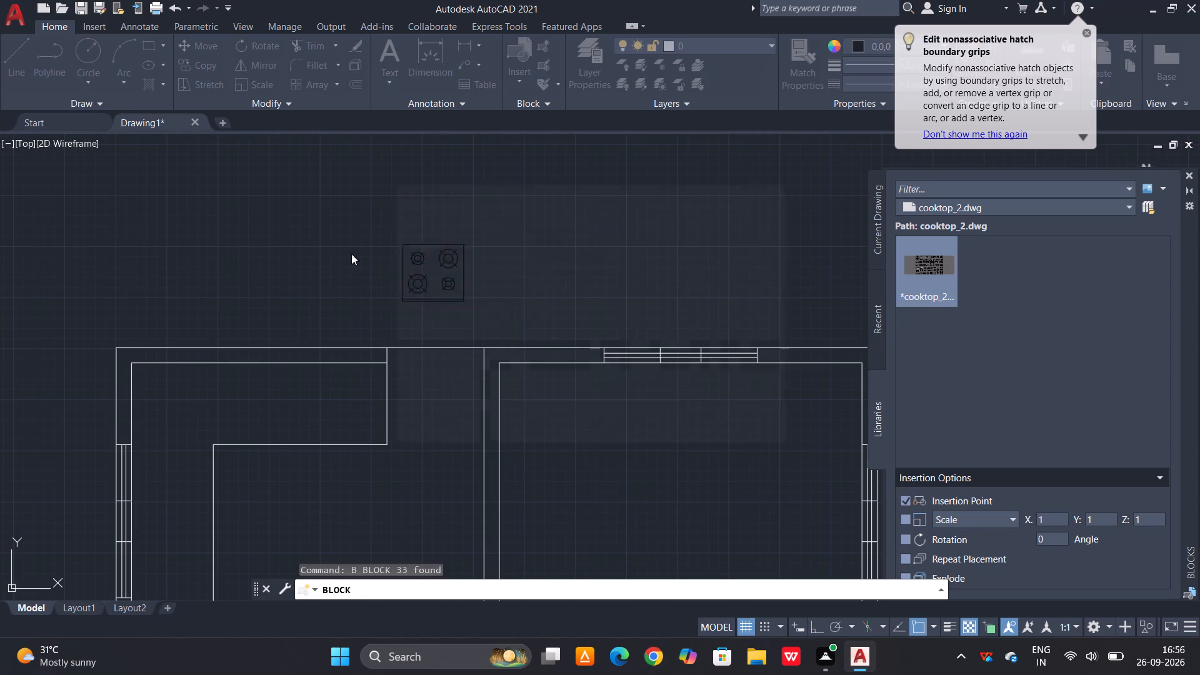
key(g)
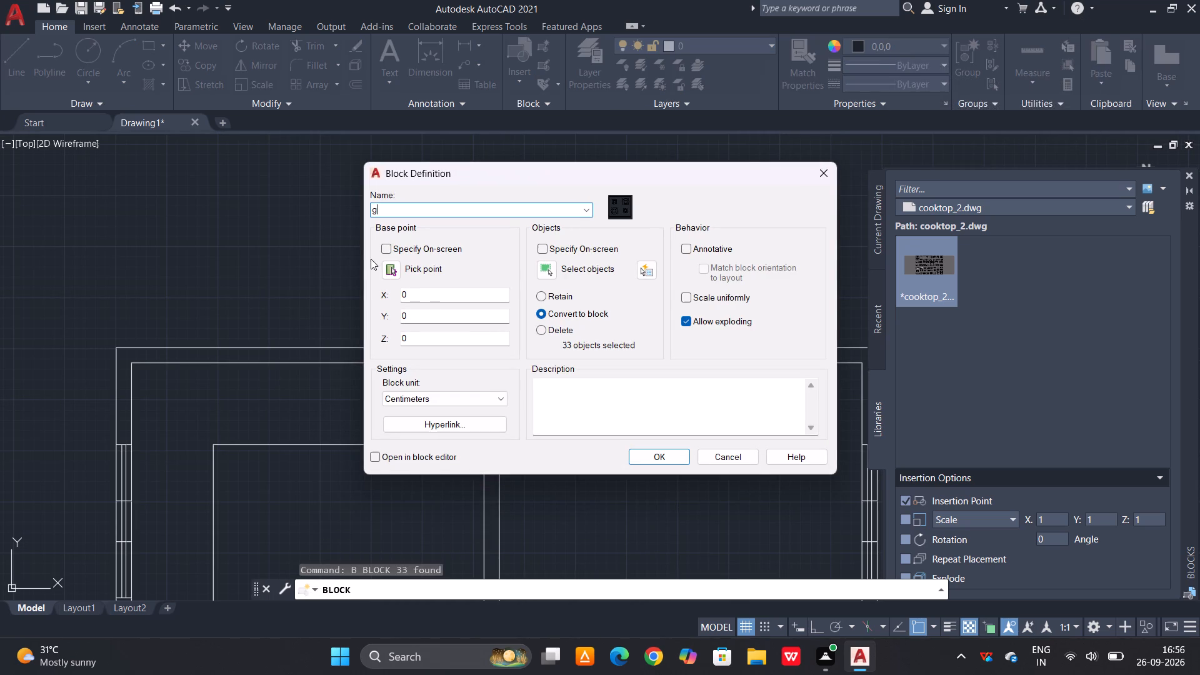
click(649, 456)
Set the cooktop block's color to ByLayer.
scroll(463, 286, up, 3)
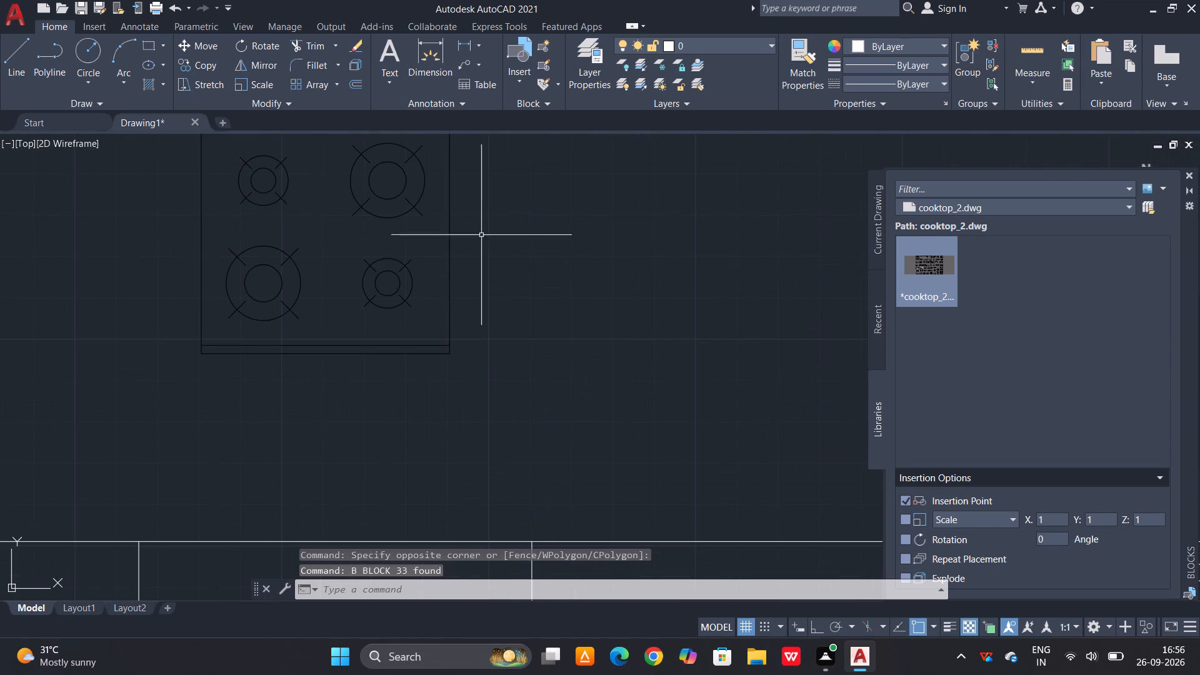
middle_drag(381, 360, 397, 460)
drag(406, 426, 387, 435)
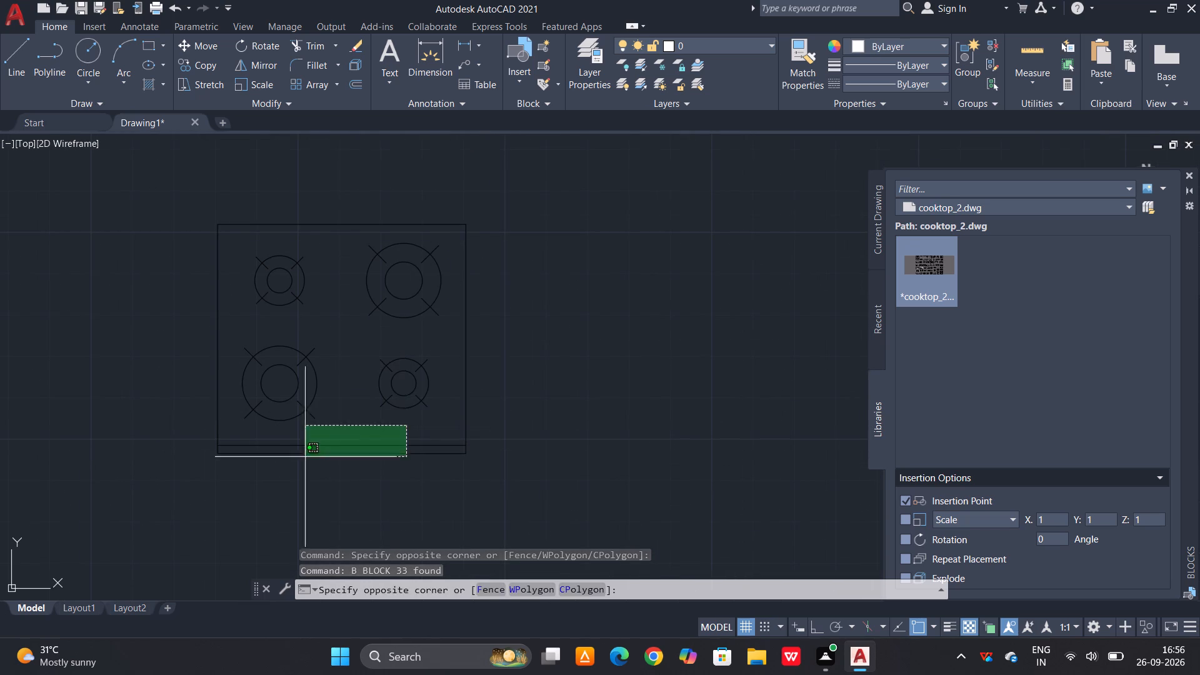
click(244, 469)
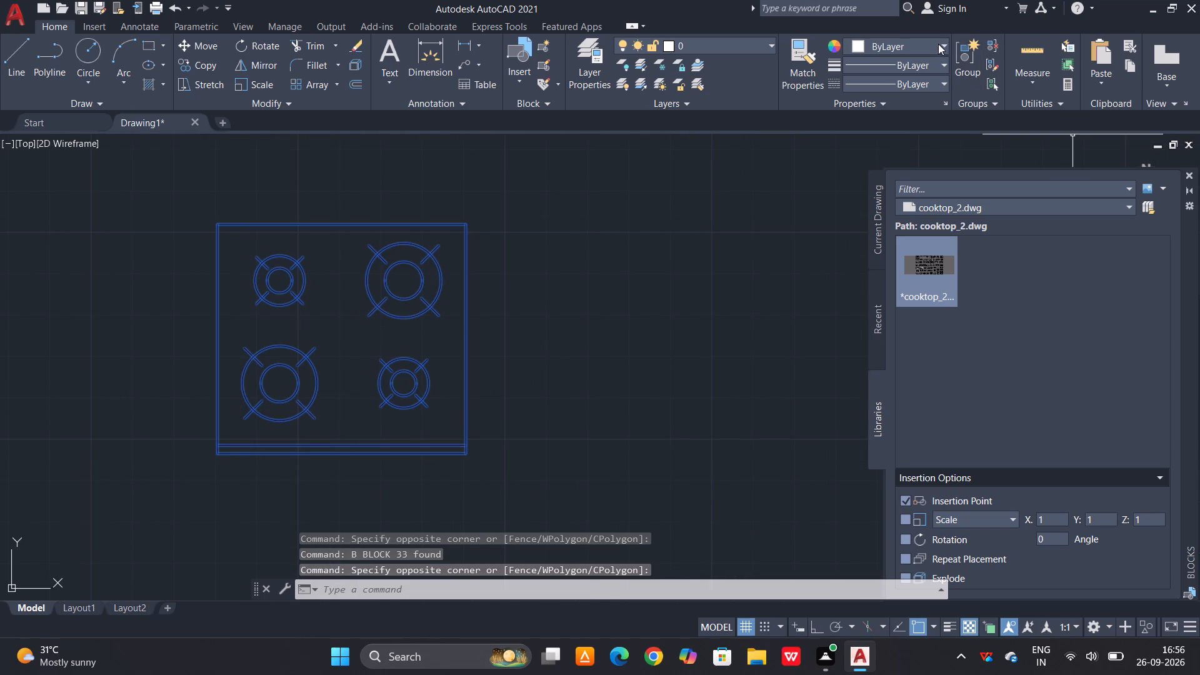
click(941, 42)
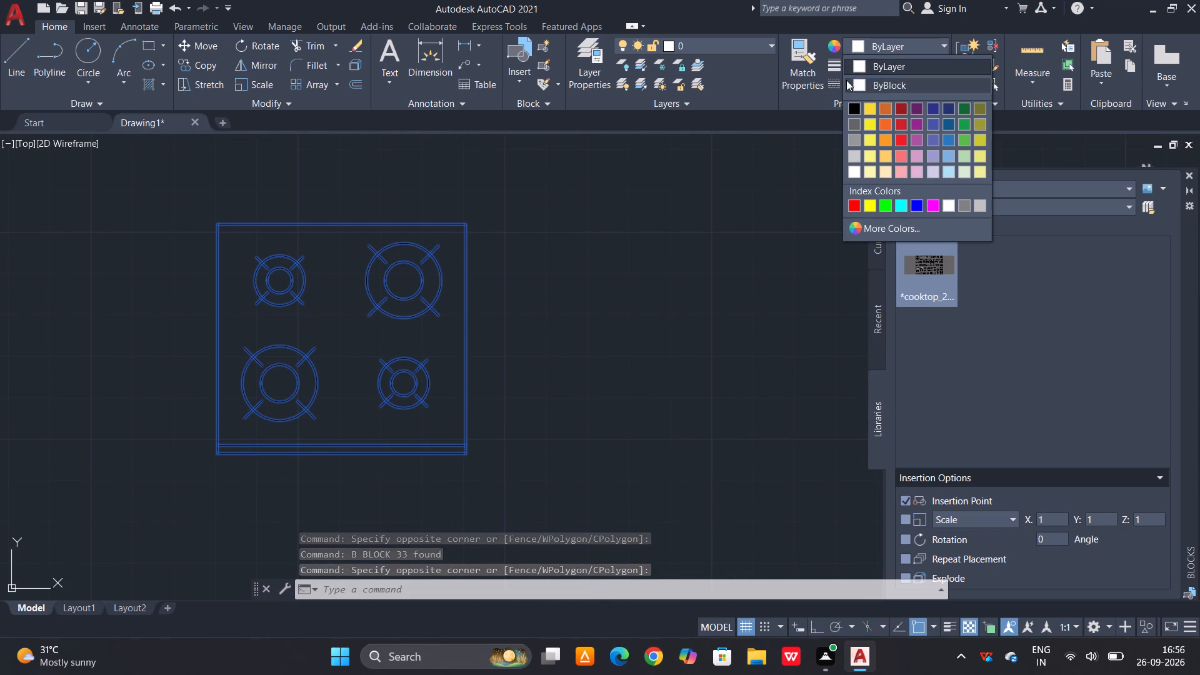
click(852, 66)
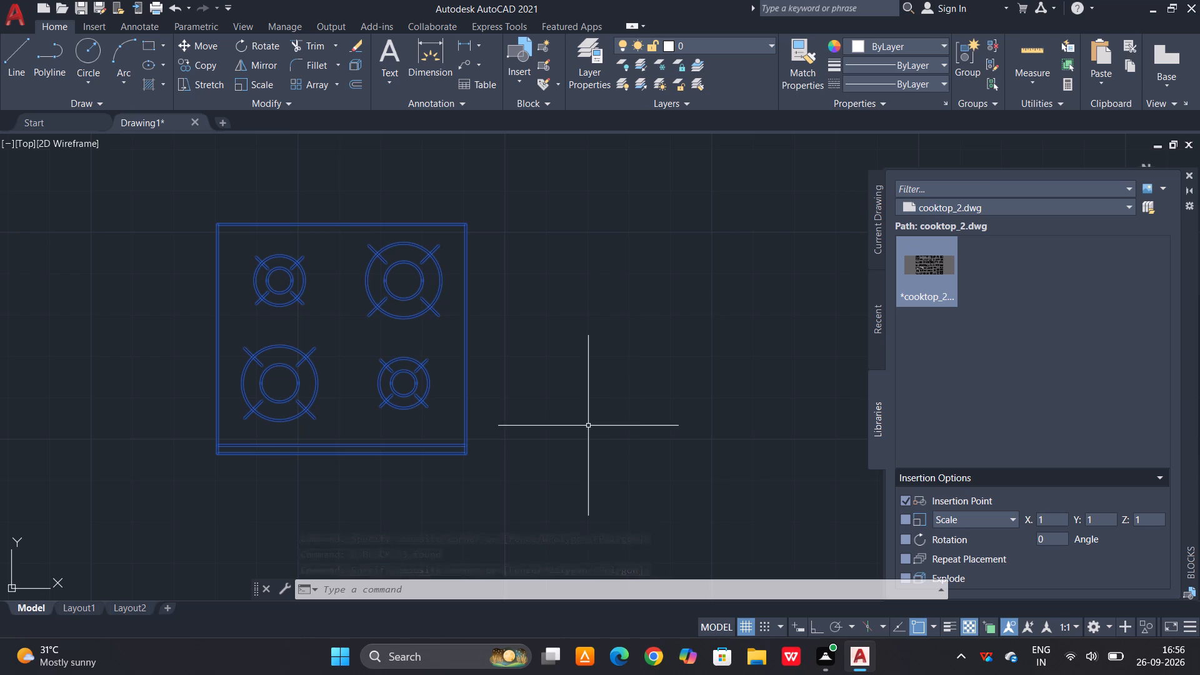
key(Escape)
Set the cooktop block's color to white (255,255,255).
drag(546, 237, 501, 262)
click(270, 402)
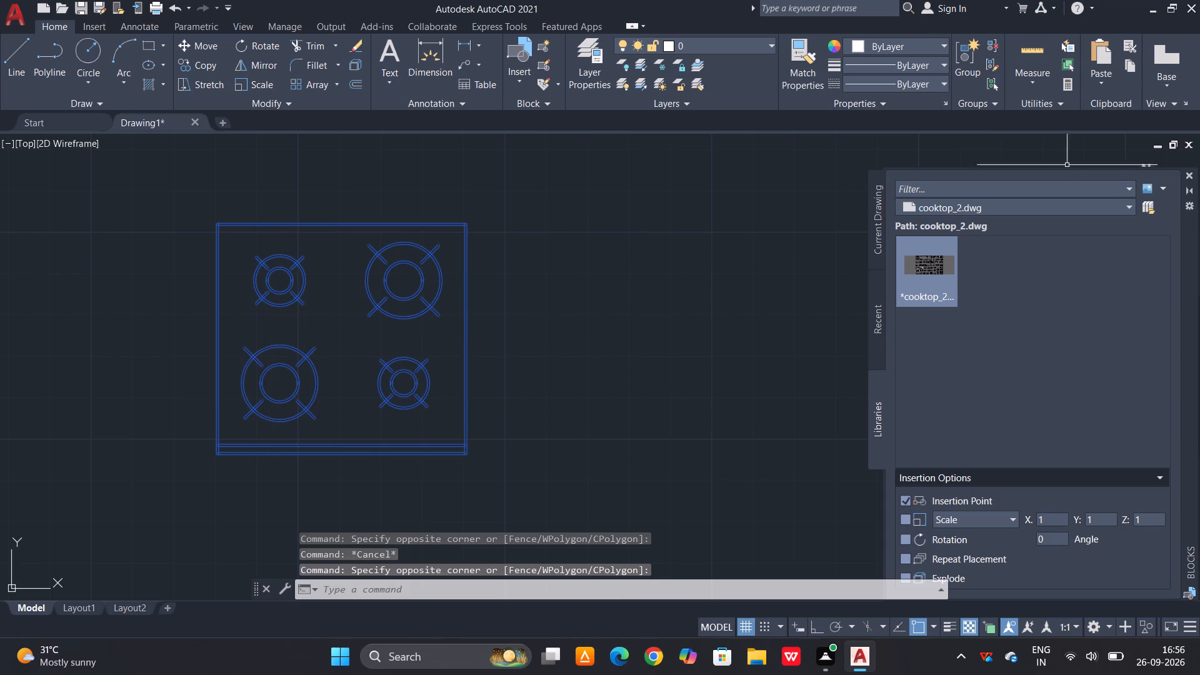
click(944, 46)
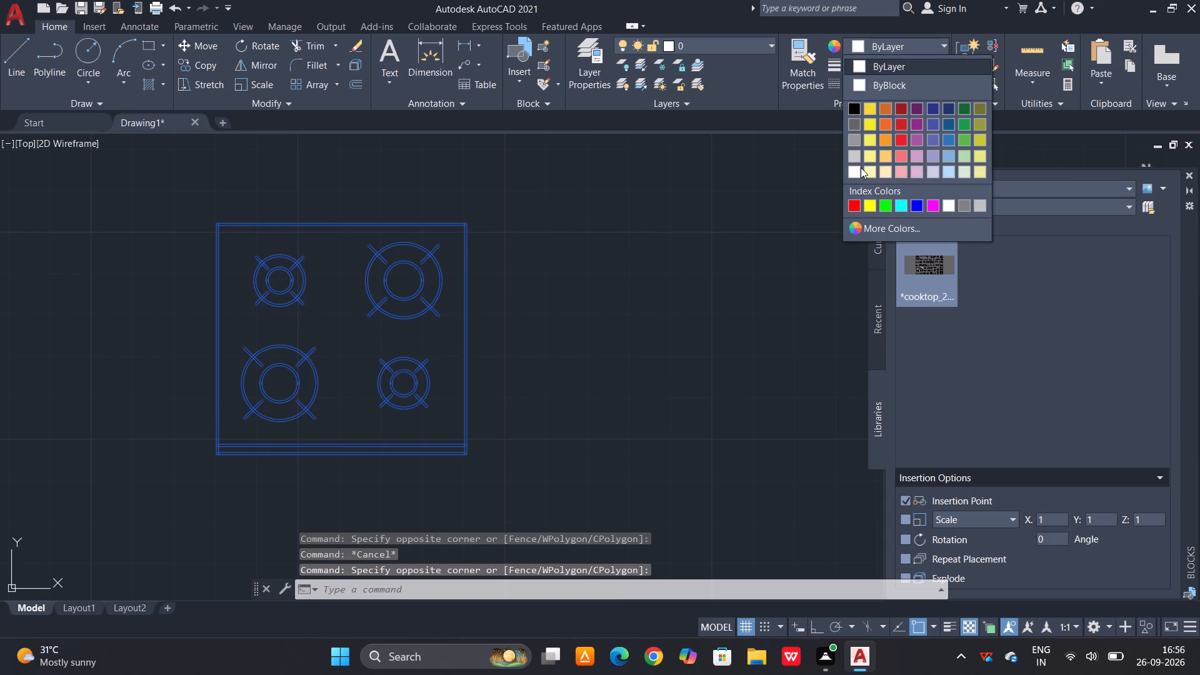
click(858, 163)
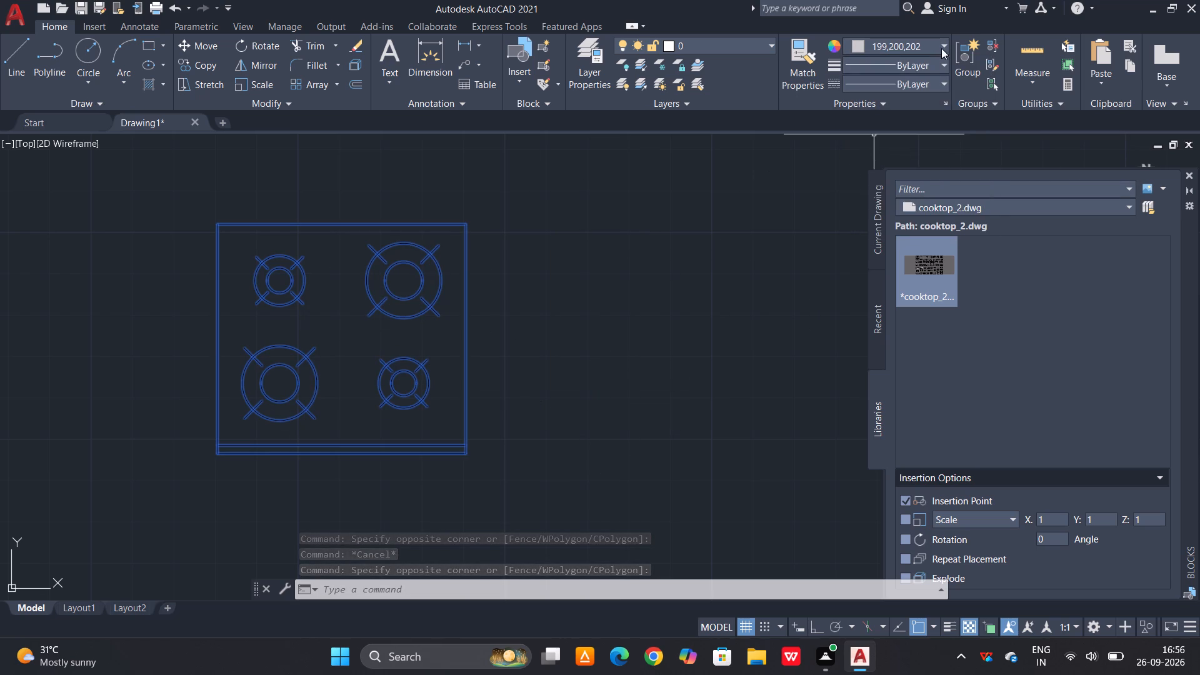
click(939, 43)
click(853, 171)
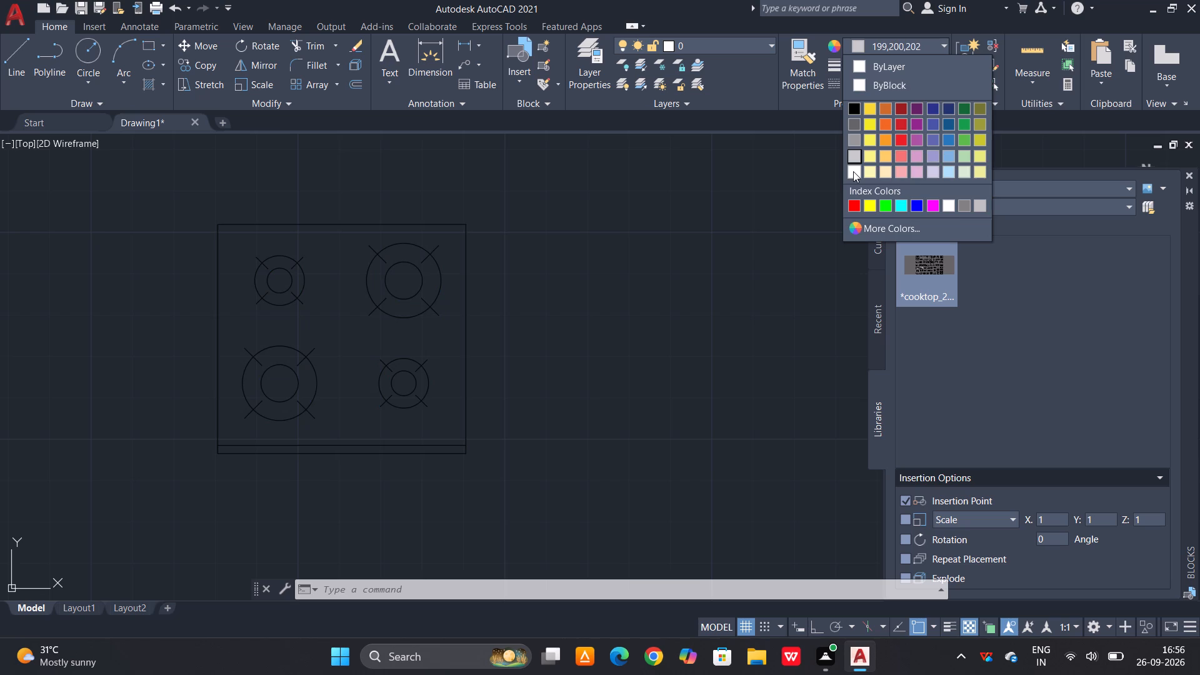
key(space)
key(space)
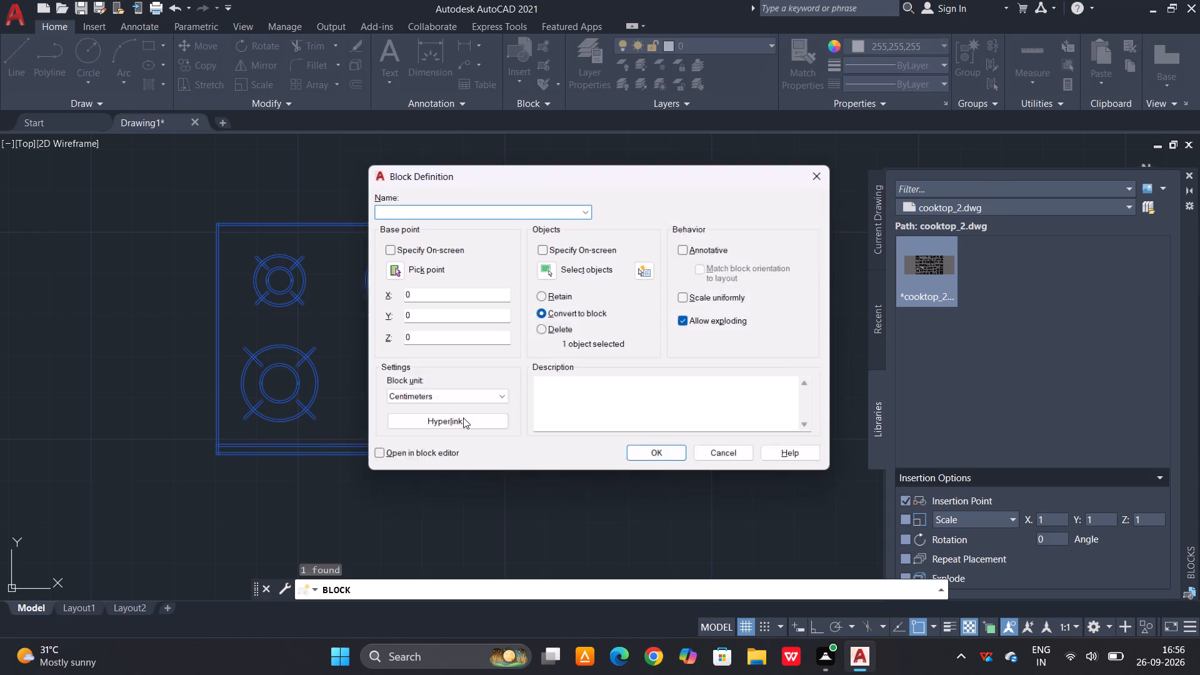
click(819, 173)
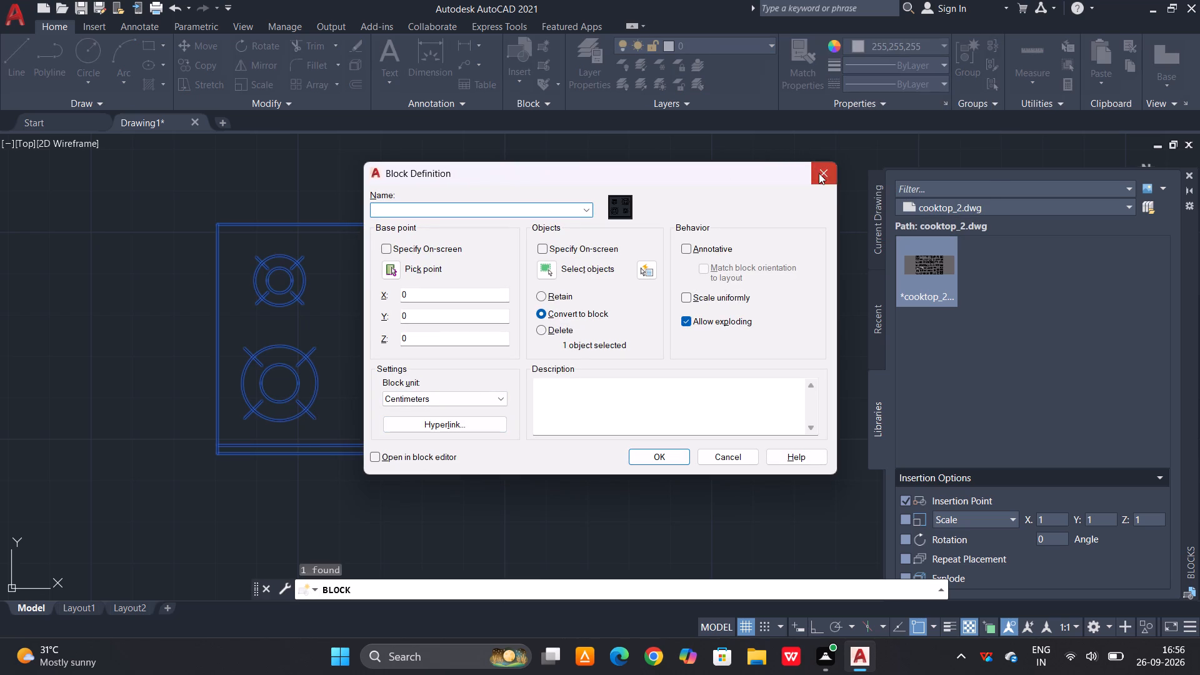
Reselect the cooktop block and reapply the white color 255,255,255.
click(271, 372)
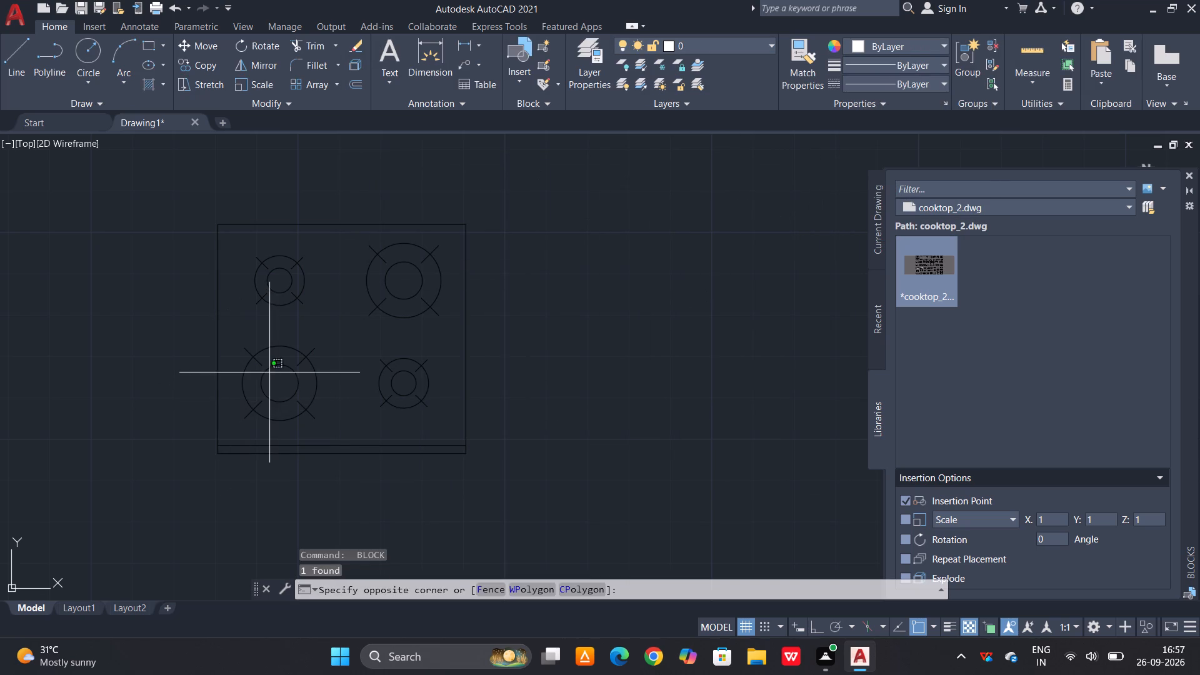
click(199, 423)
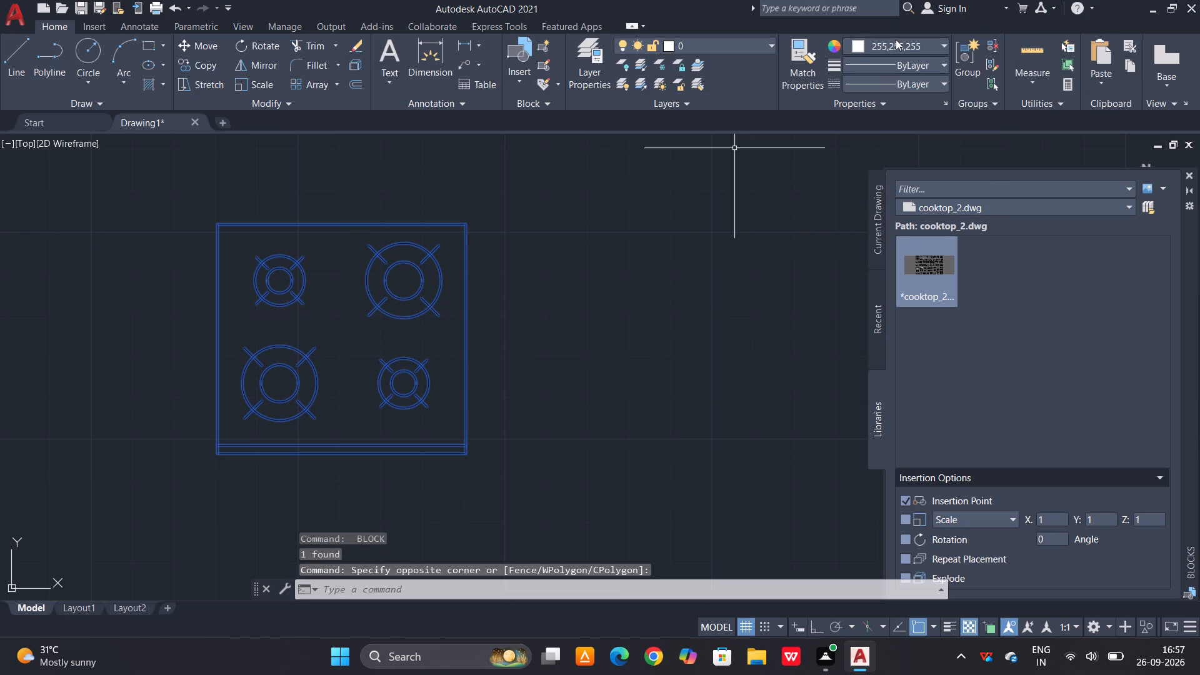
click(941, 42)
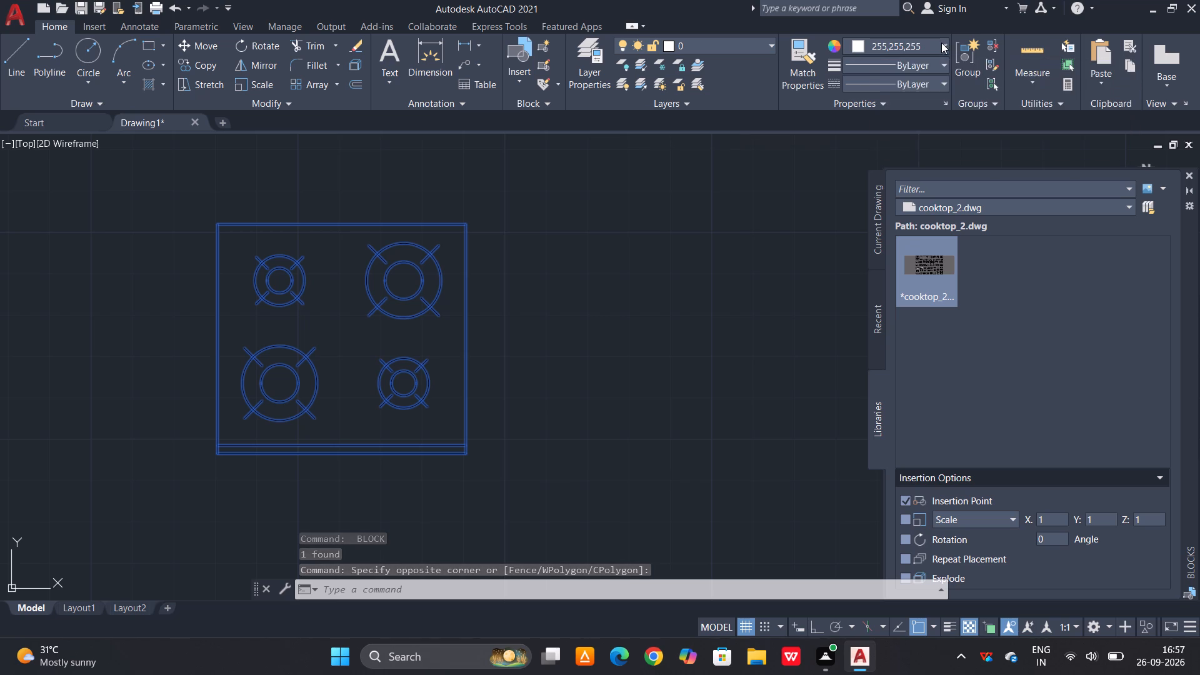
click(853, 166)
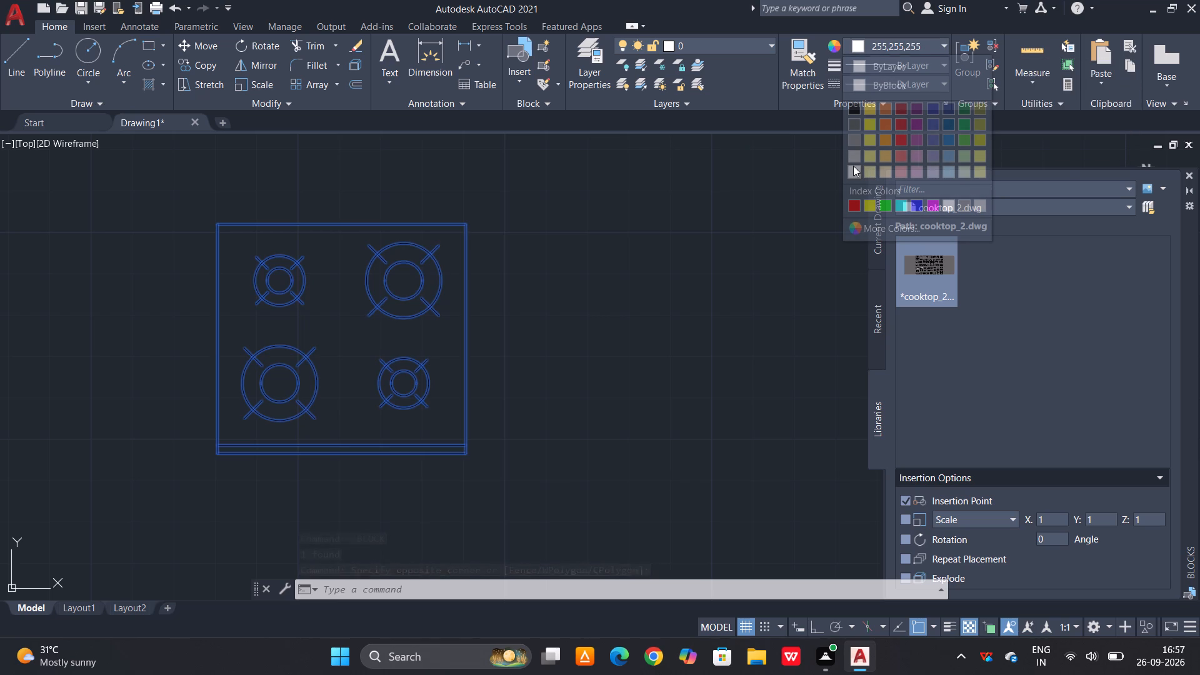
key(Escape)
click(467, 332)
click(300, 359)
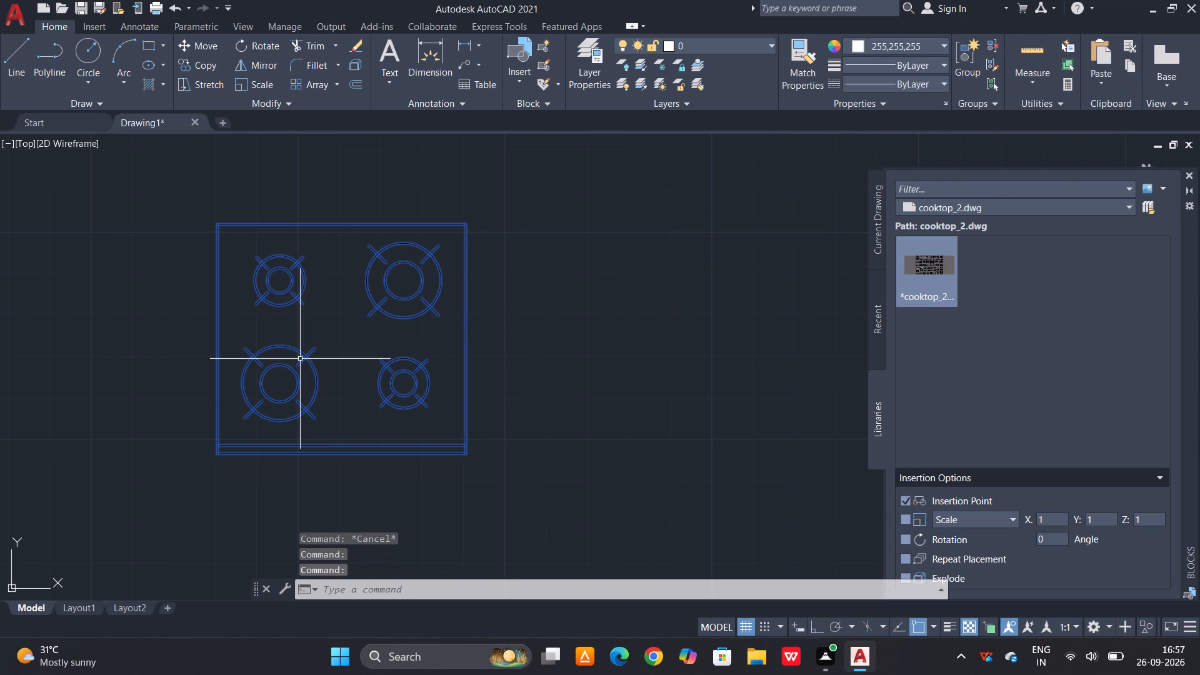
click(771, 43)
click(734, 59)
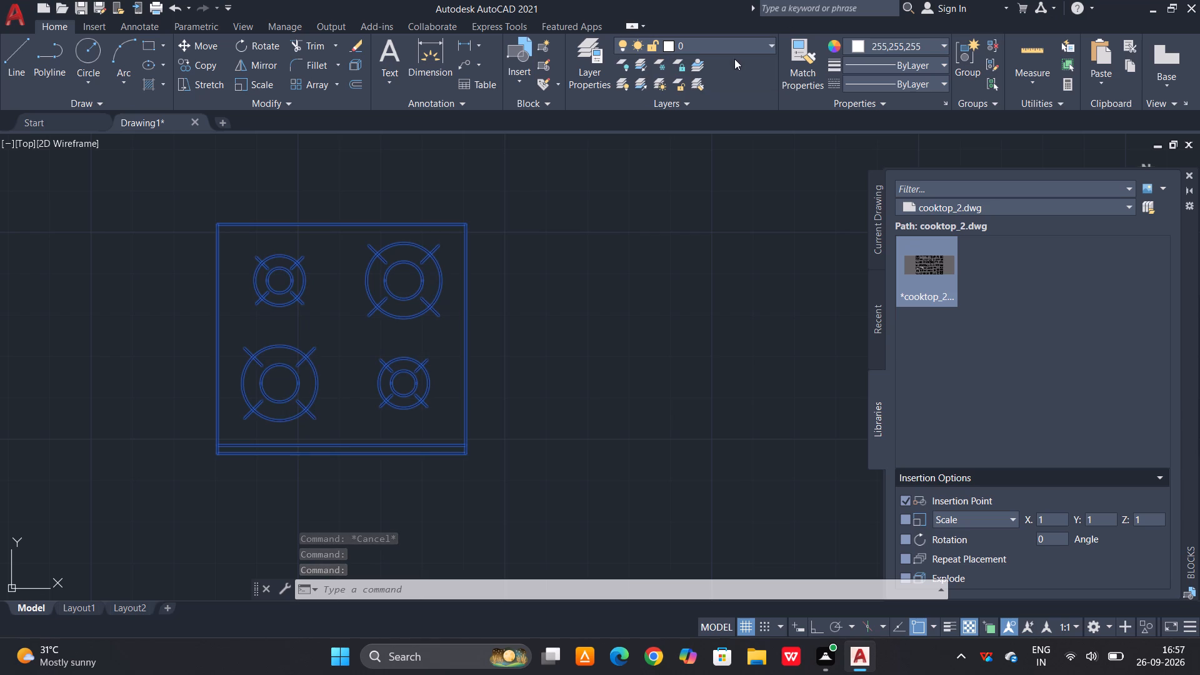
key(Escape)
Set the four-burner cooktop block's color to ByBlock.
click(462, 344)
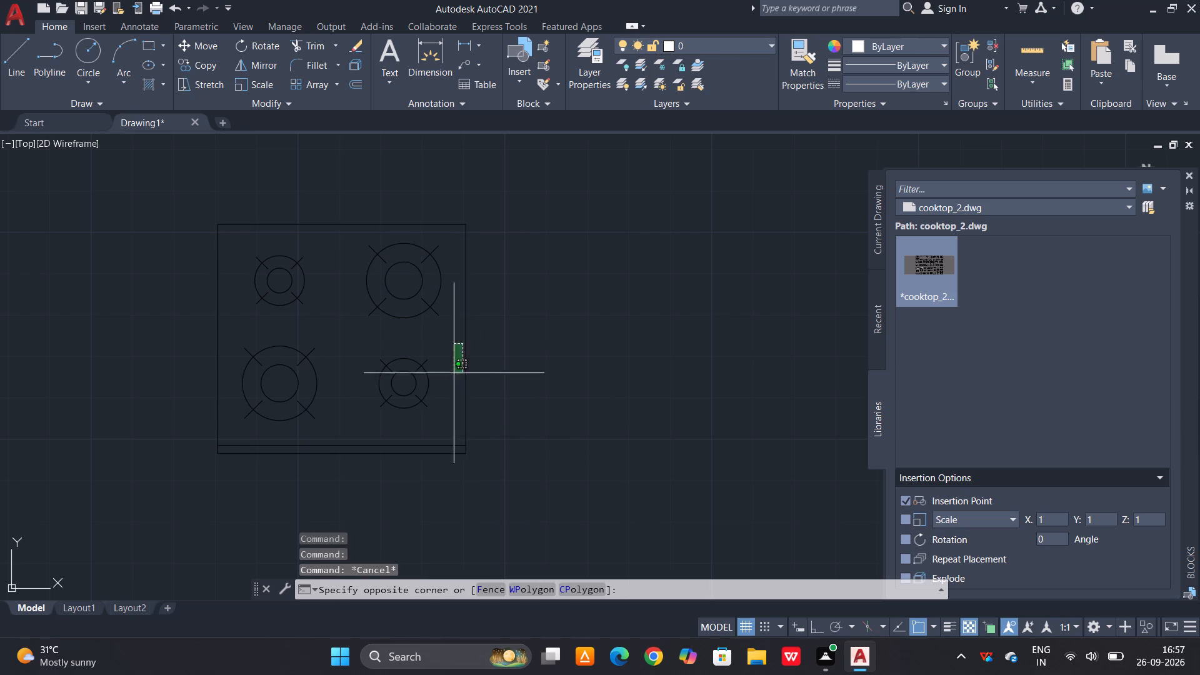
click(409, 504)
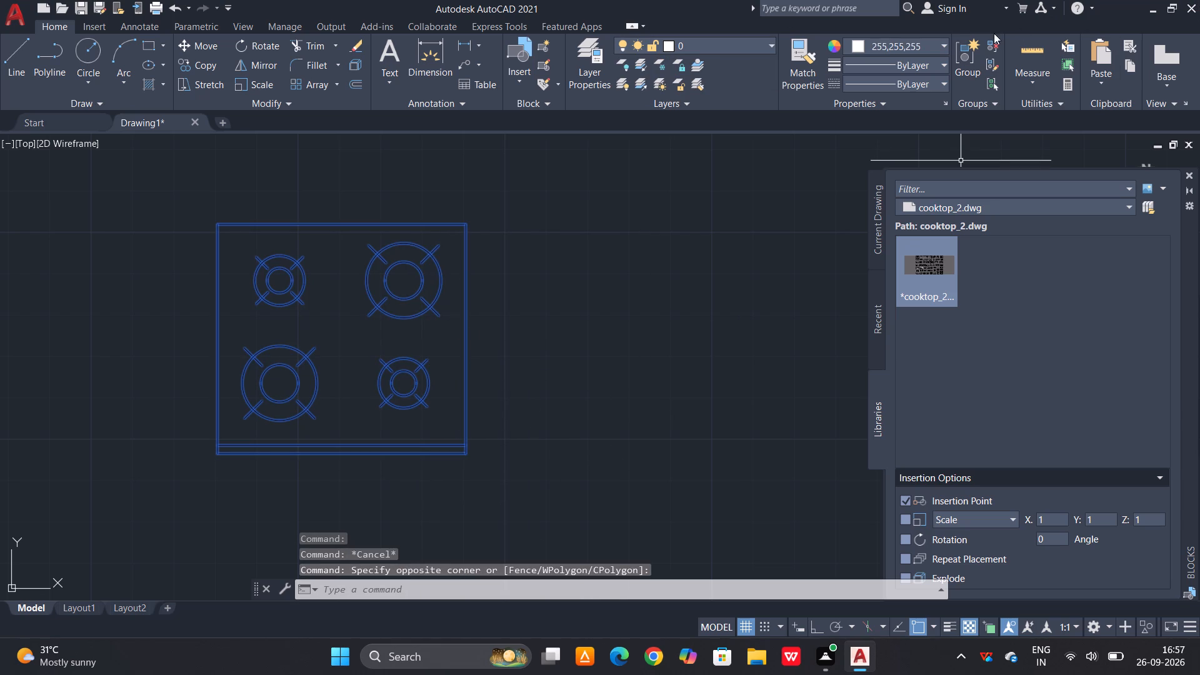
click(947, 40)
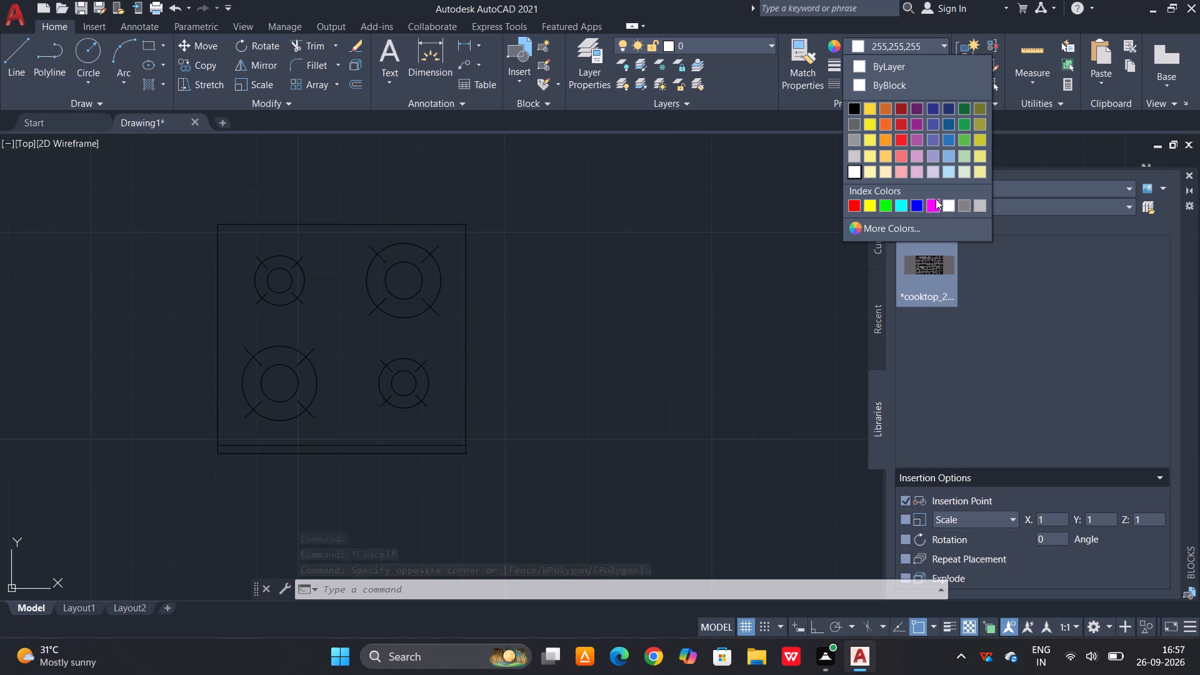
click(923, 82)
Set the four-burner cooktop block's color to the index color White.
click(936, 44)
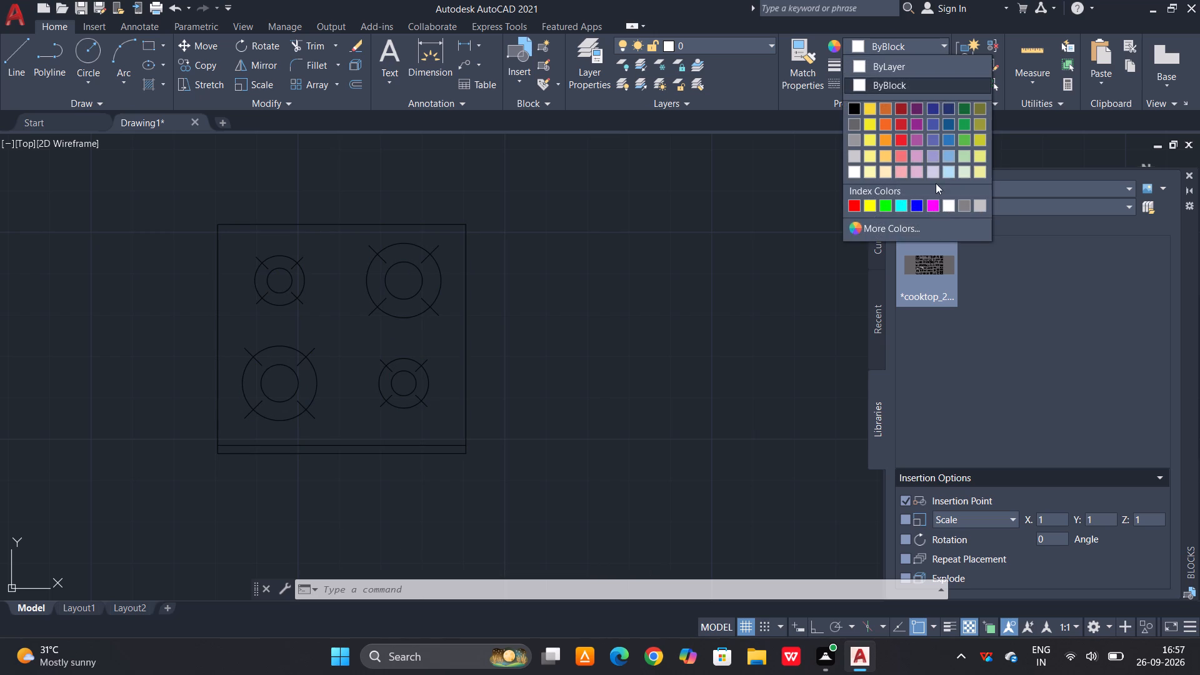
click(944, 201)
drag(583, 187, 539, 225)
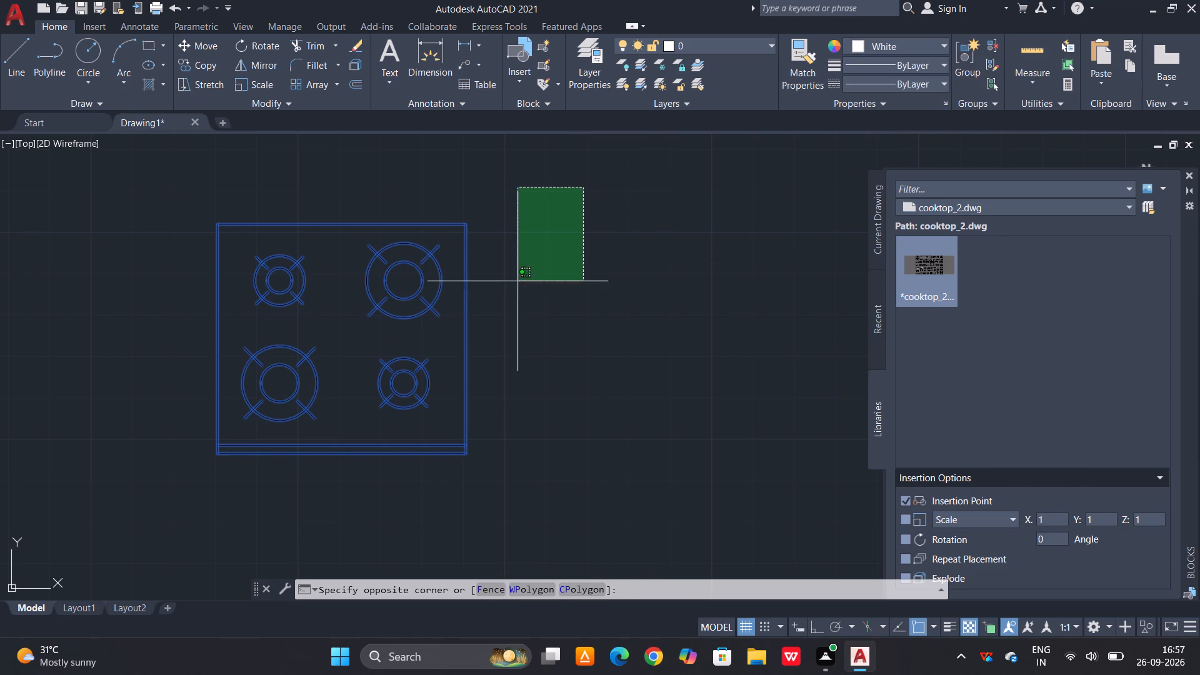
key(Escape)
key(Escape)
scroll(919, 316, down, 2)
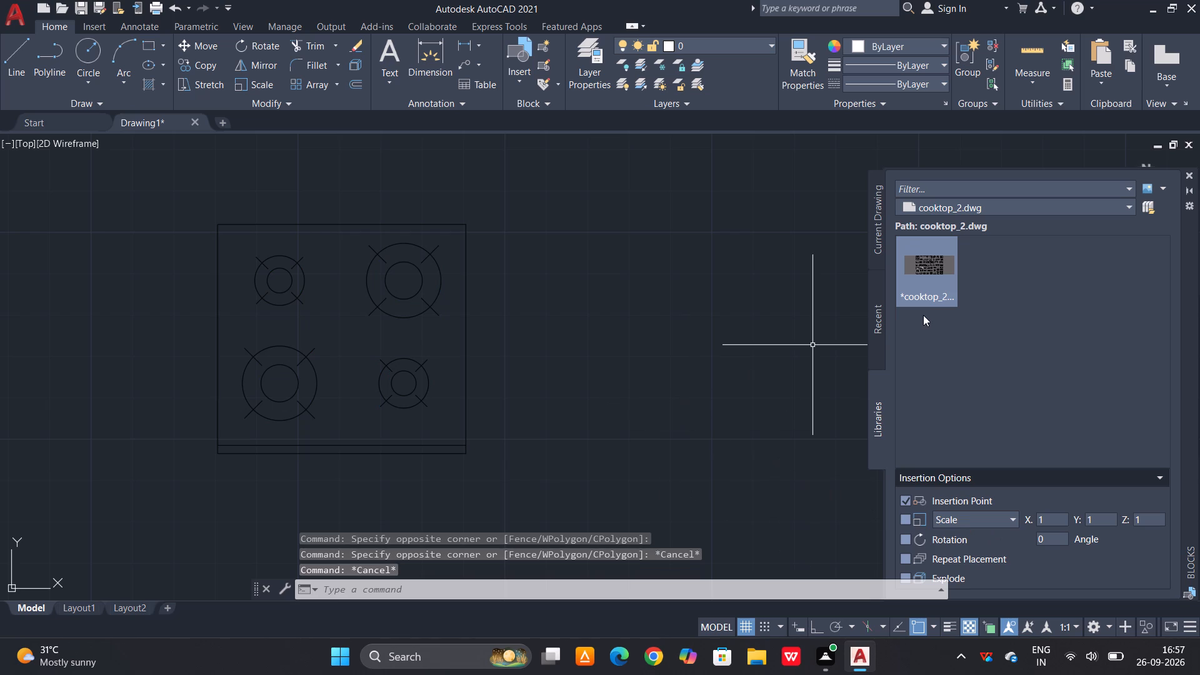
key(Escape)
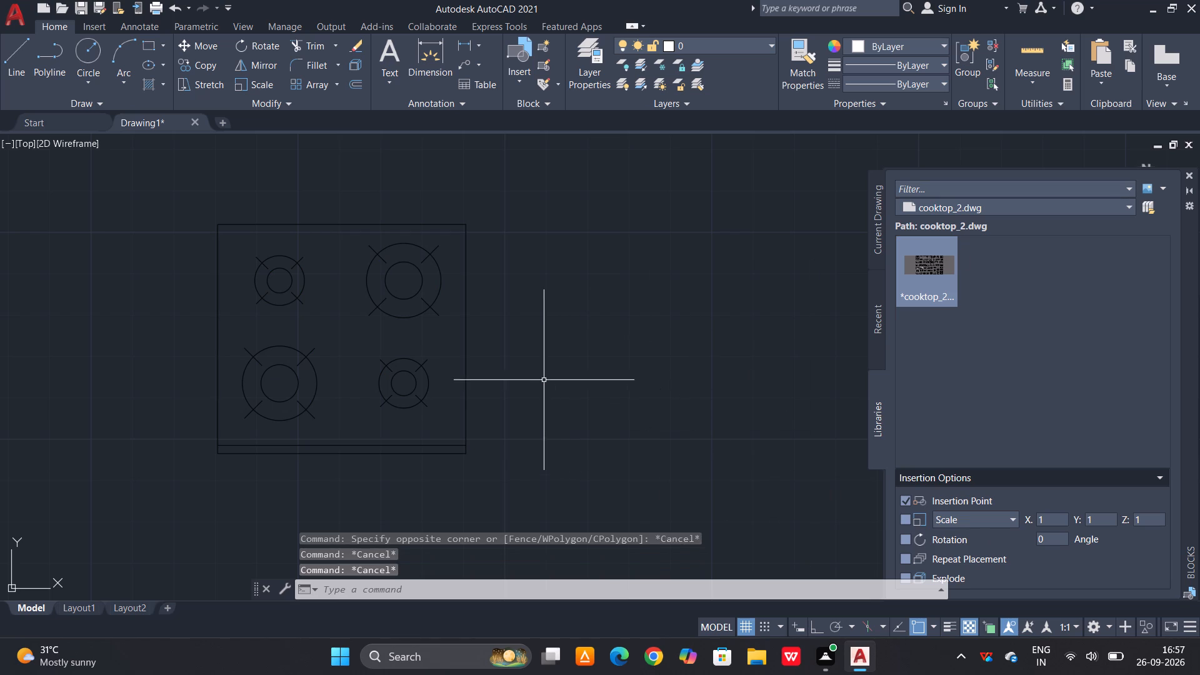
key(Escape)
drag(494, 346, 488, 351)
click(462, 379)
scroll(715, 328, down, 2)
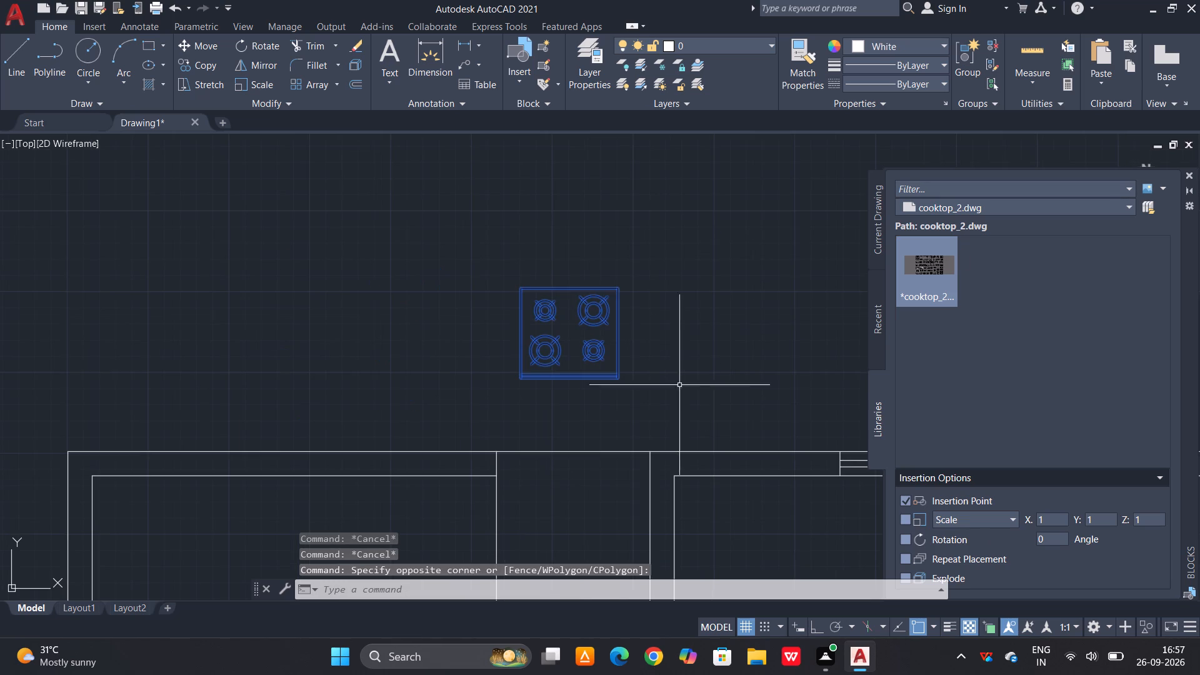
key(Escape)
Match the four-burner cooktop block's properties to the outer wall line at the top of the floor plan, directly below it.
key(m)
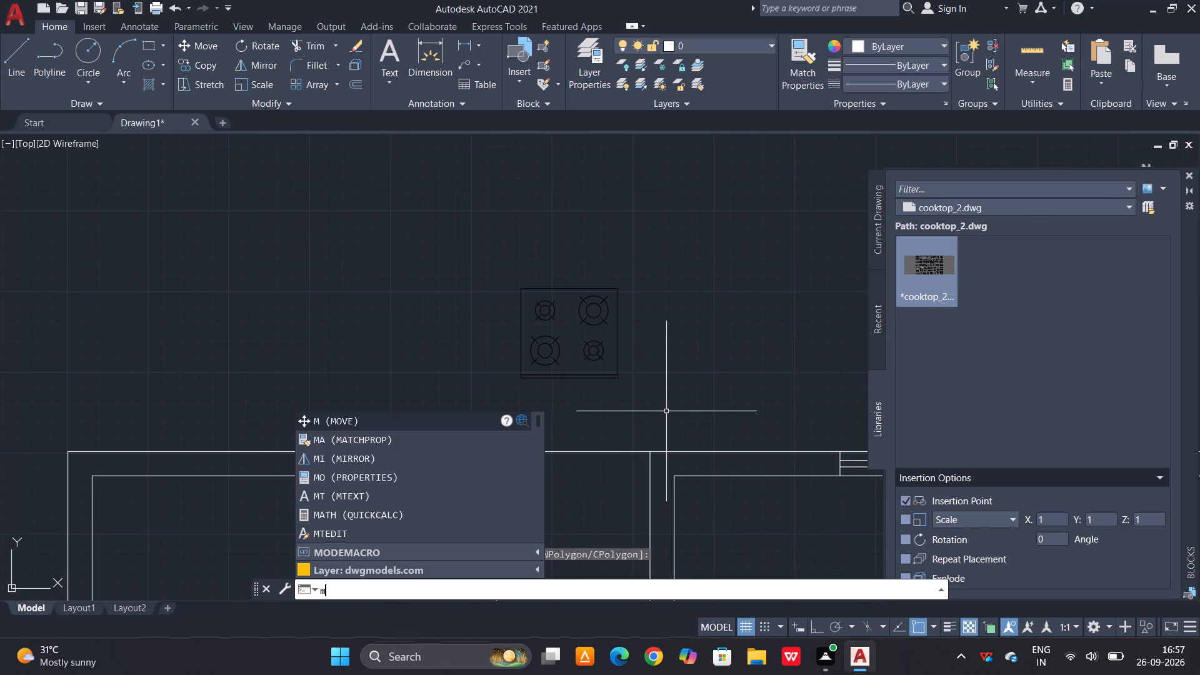
key(a)
key(space)
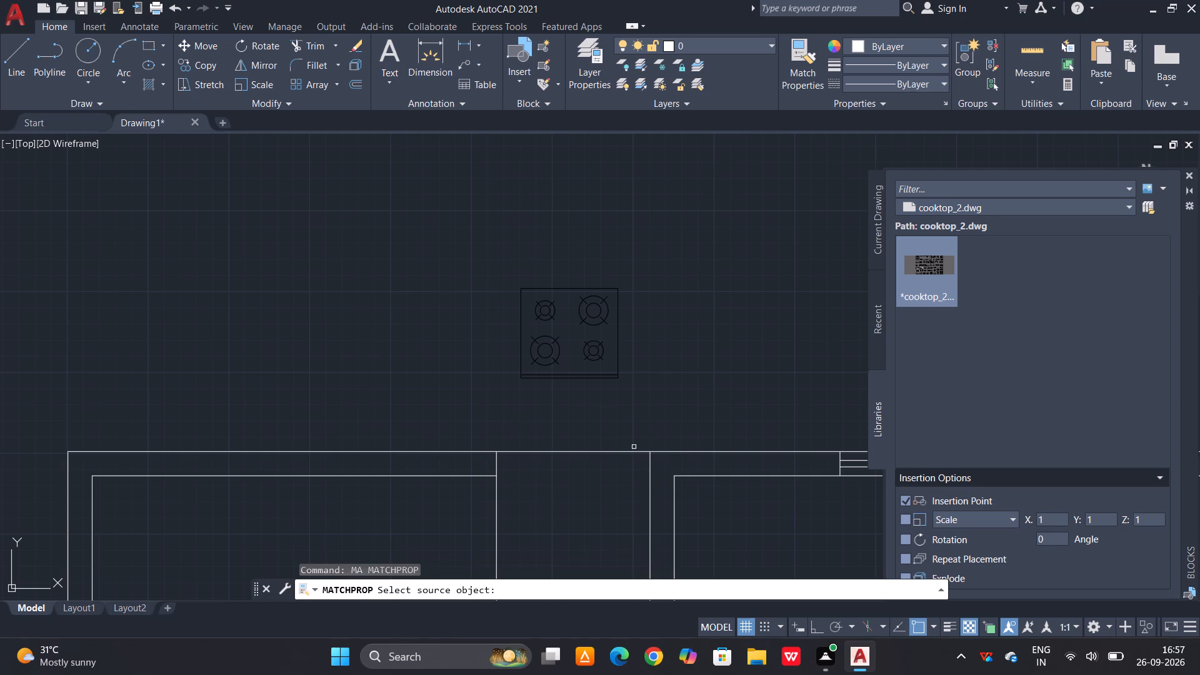
click(622, 450)
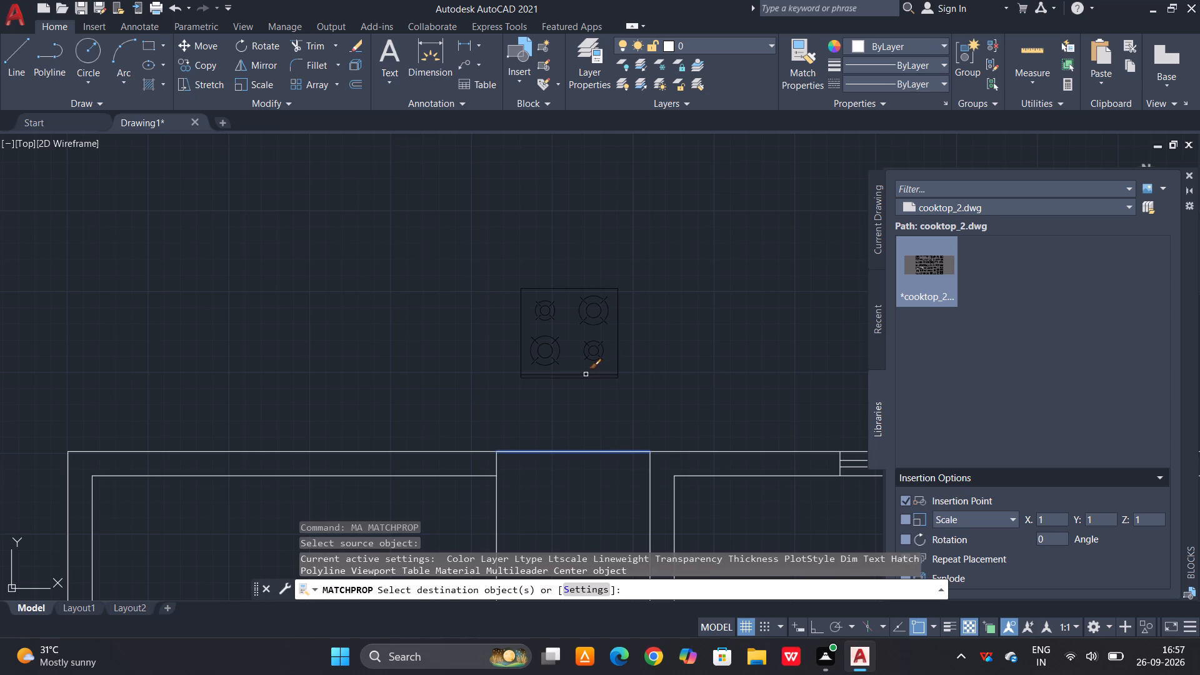
click(586, 374)
drag(635, 268, 613, 286)
click(512, 359)
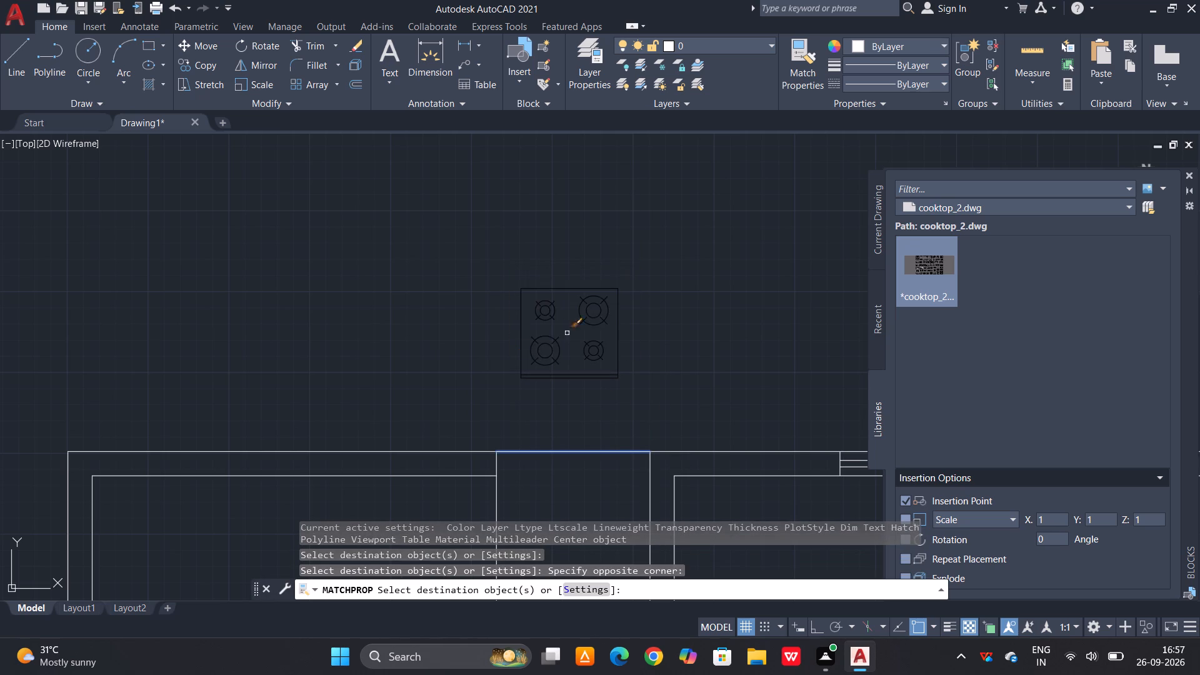
key(Escape)
Insert the cooktop_2 block collection again, in the empty area above and to the left of the floor plan.
scroll(802, 411, down, 3)
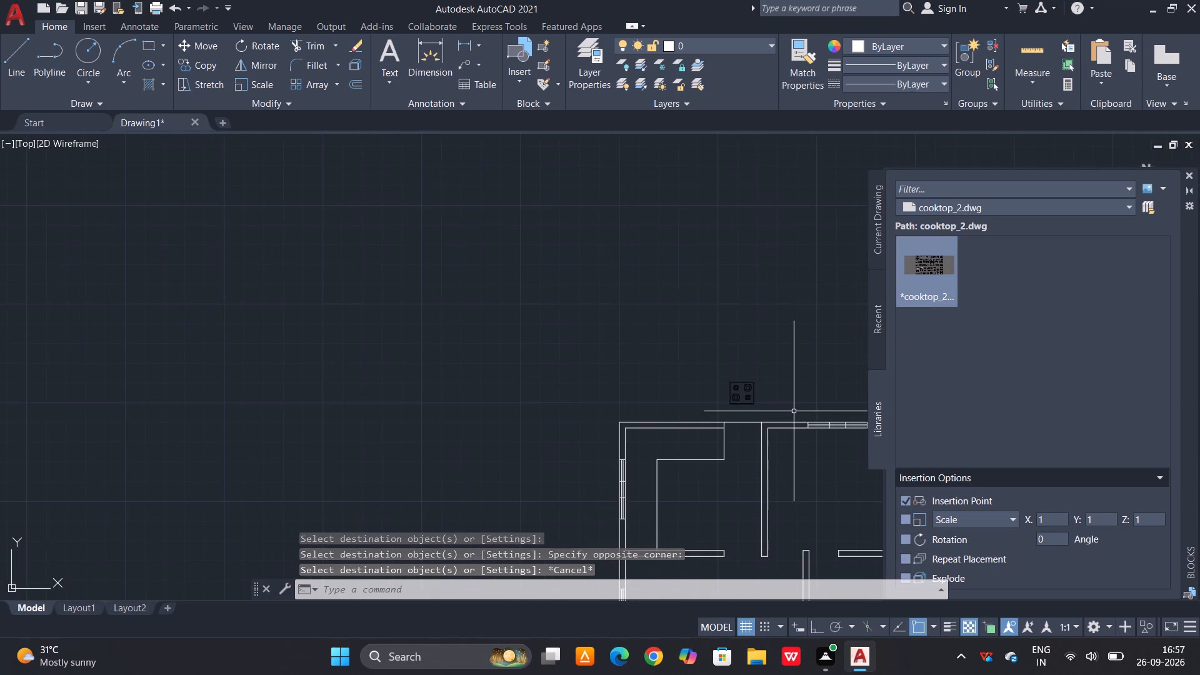
scroll(794, 411, down, 1)
drag(933, 267, 352, 300)
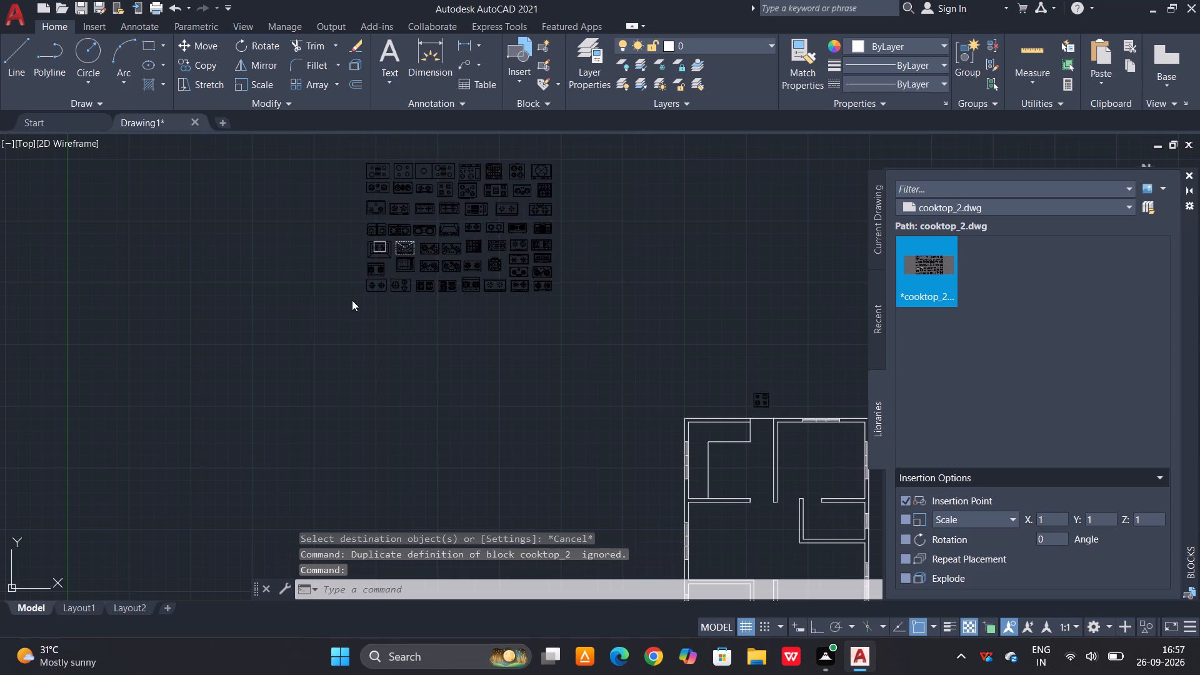
Explode the newly inserted cooktop_2 collection into separate objects.
scroll(447, 195, up, 4)
scroll(500, 216, up, 1)
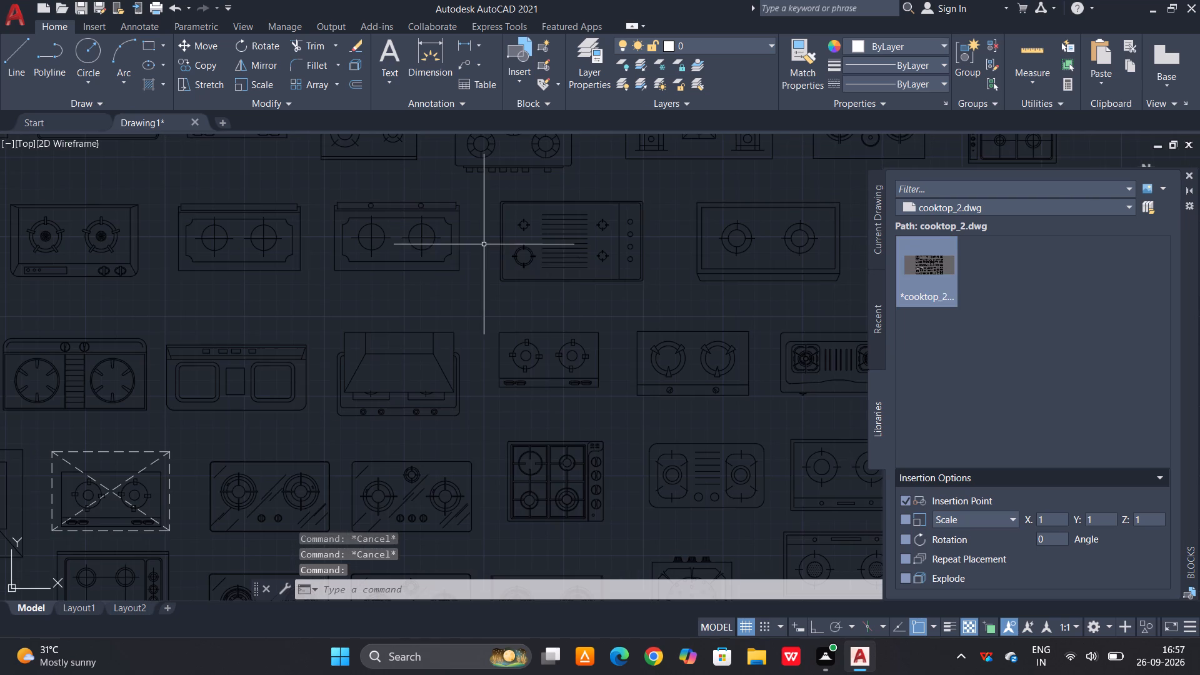
key(x)
key(space)
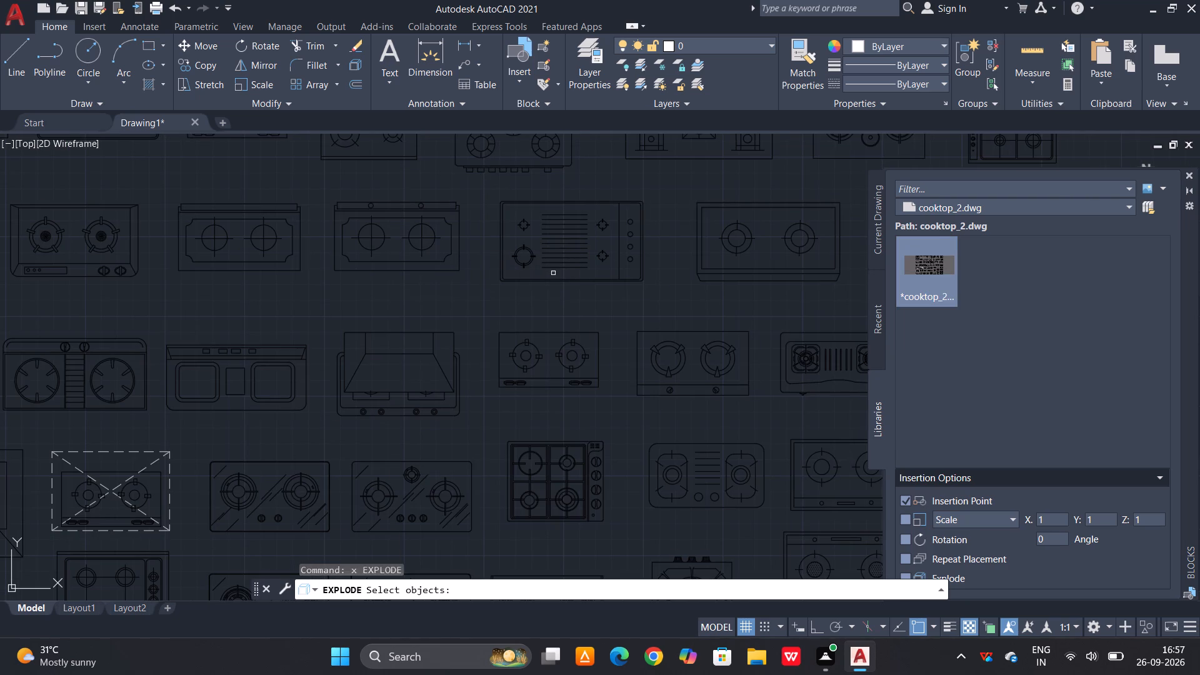
click(572, 279)
key(space)
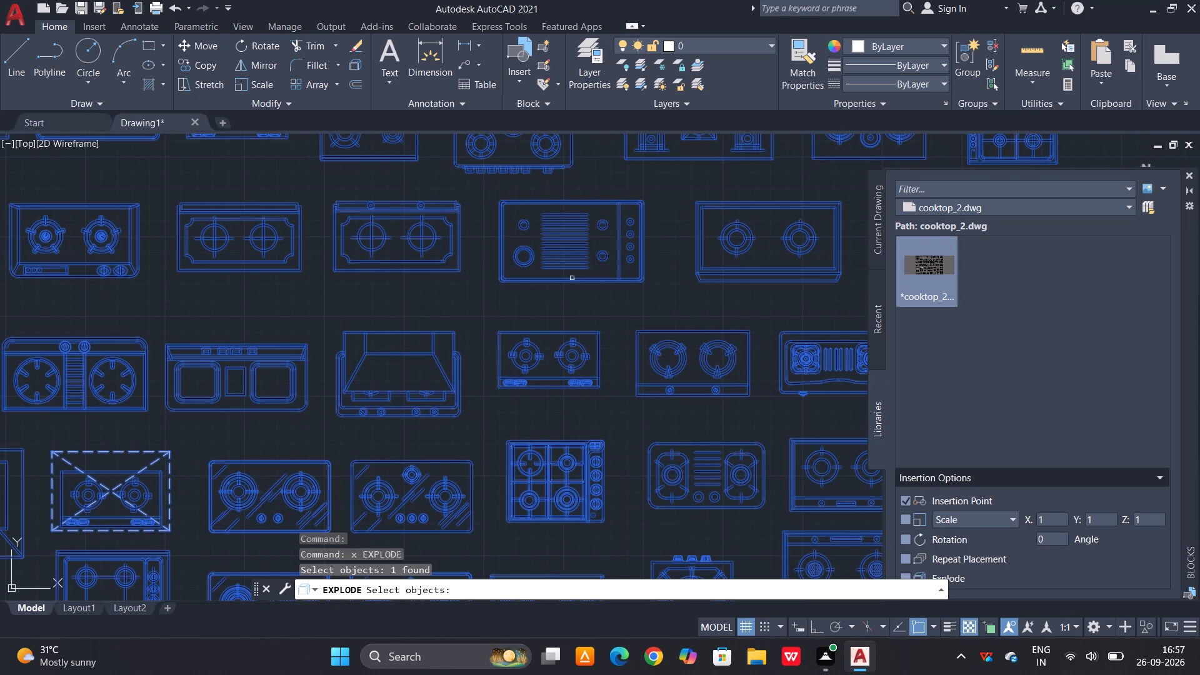
click(534, 272)
click(452, 299)
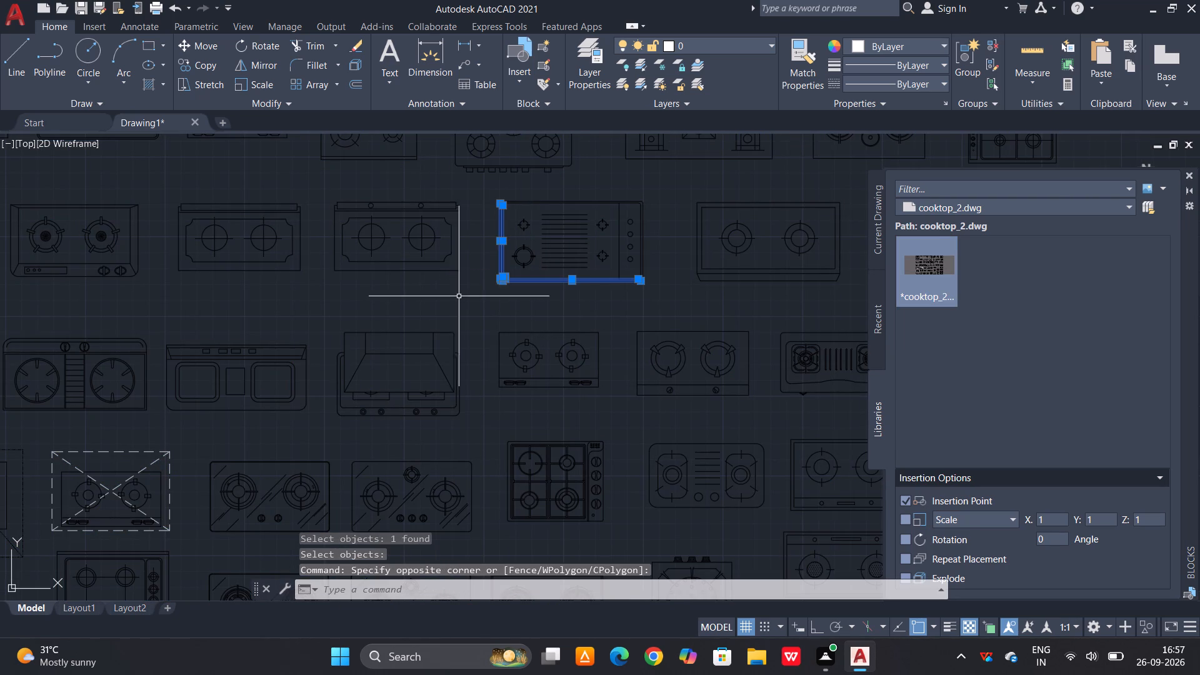
scroll(631, 219, up, 2)
key(Escape)
Move the wide cooktop with central grill lines and four knobs from the collection to the empty area above the floor plan.
click(691, 171)
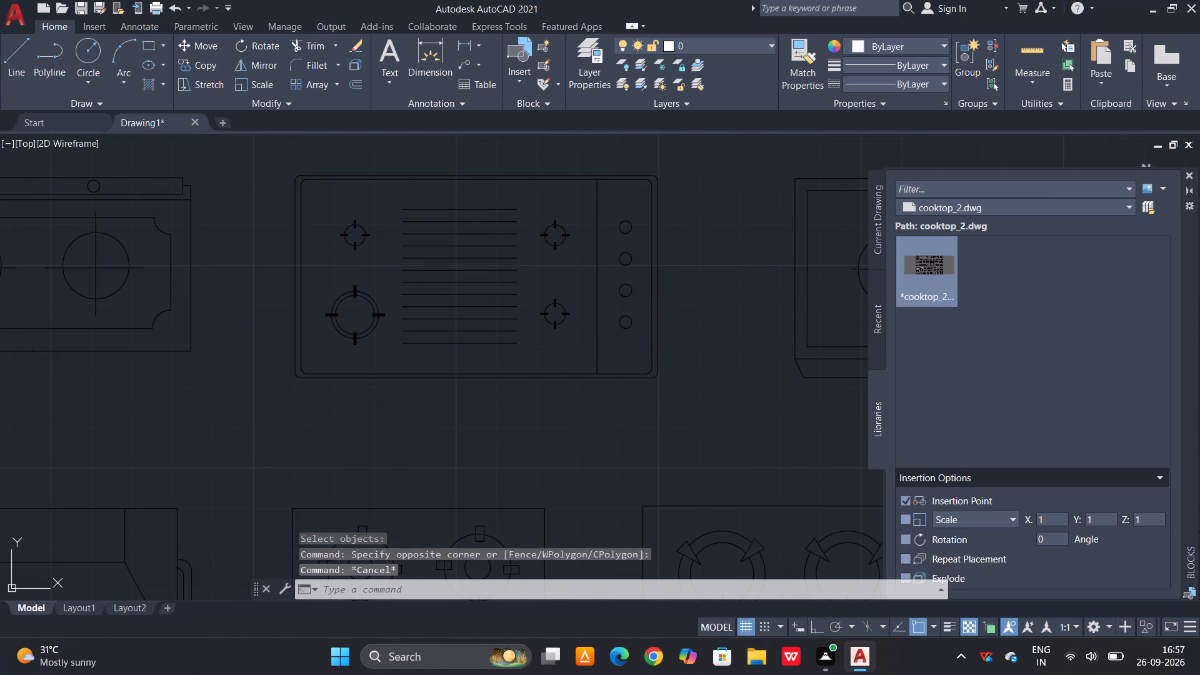
click(281, 407)
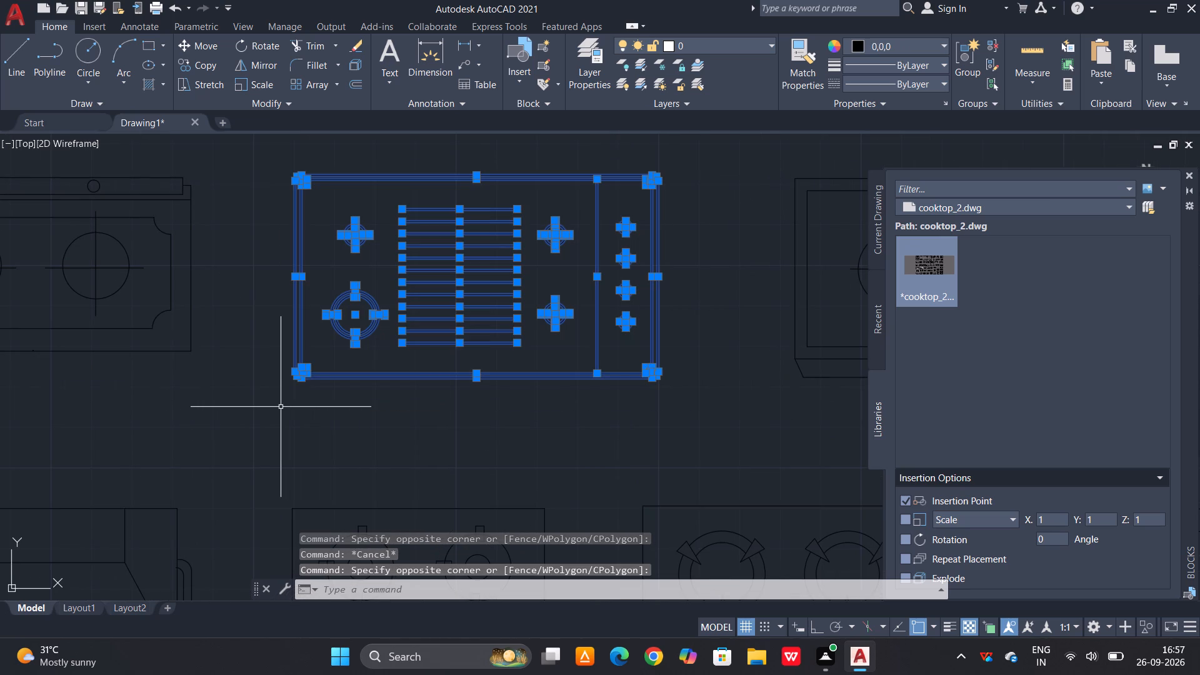
key(m)
key(space)
click(295, 363)
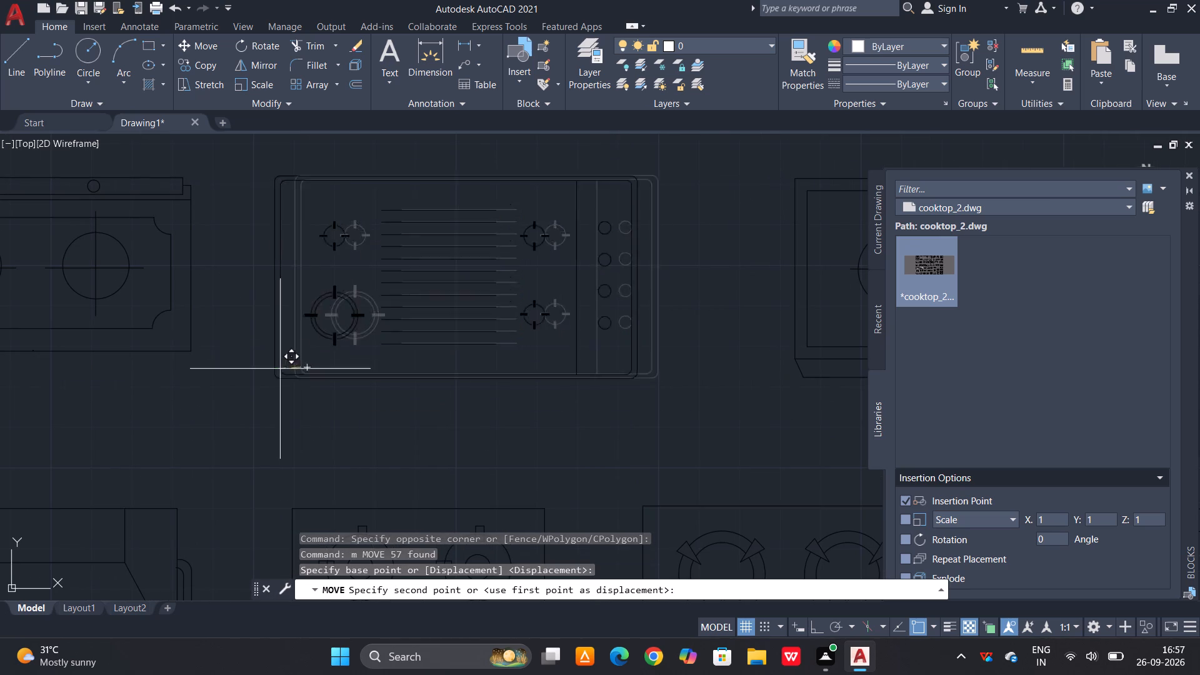
scroll(274, 375, down, 6)
scroll(354, 364, down, 2)
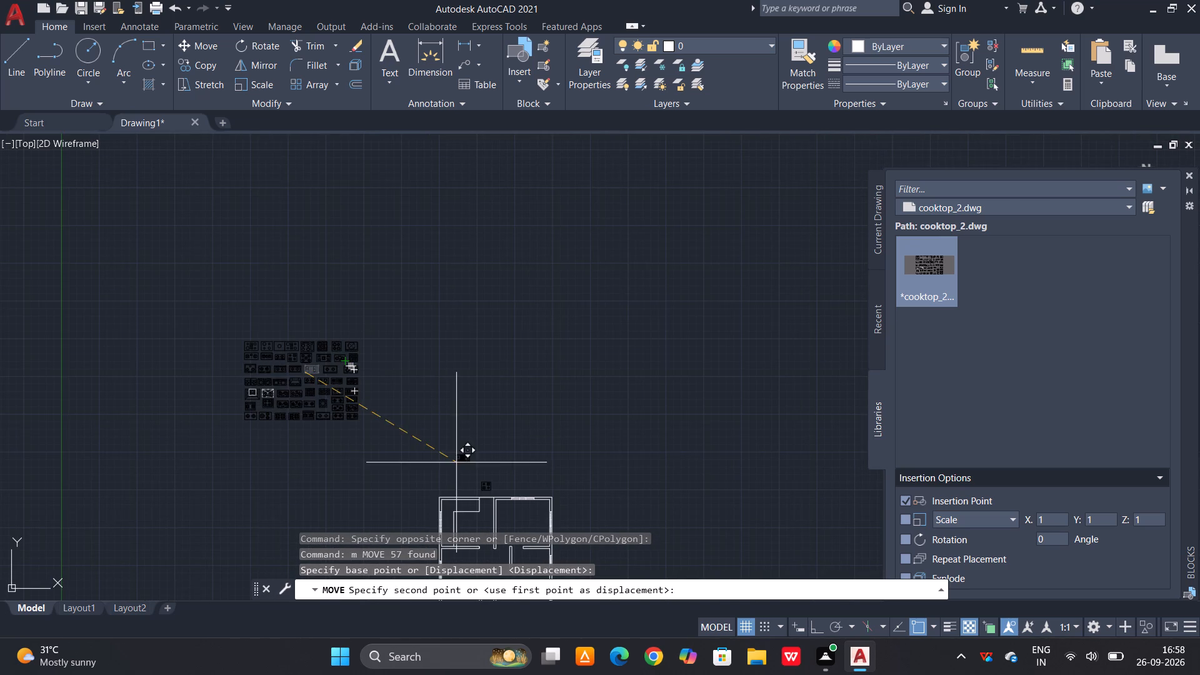
scroll(464, 463, up, 3)
scroll(519, 454, up, 2)
click(519, 439)
Try to set the color of all the moved cooktop's objects to White.
key(space)
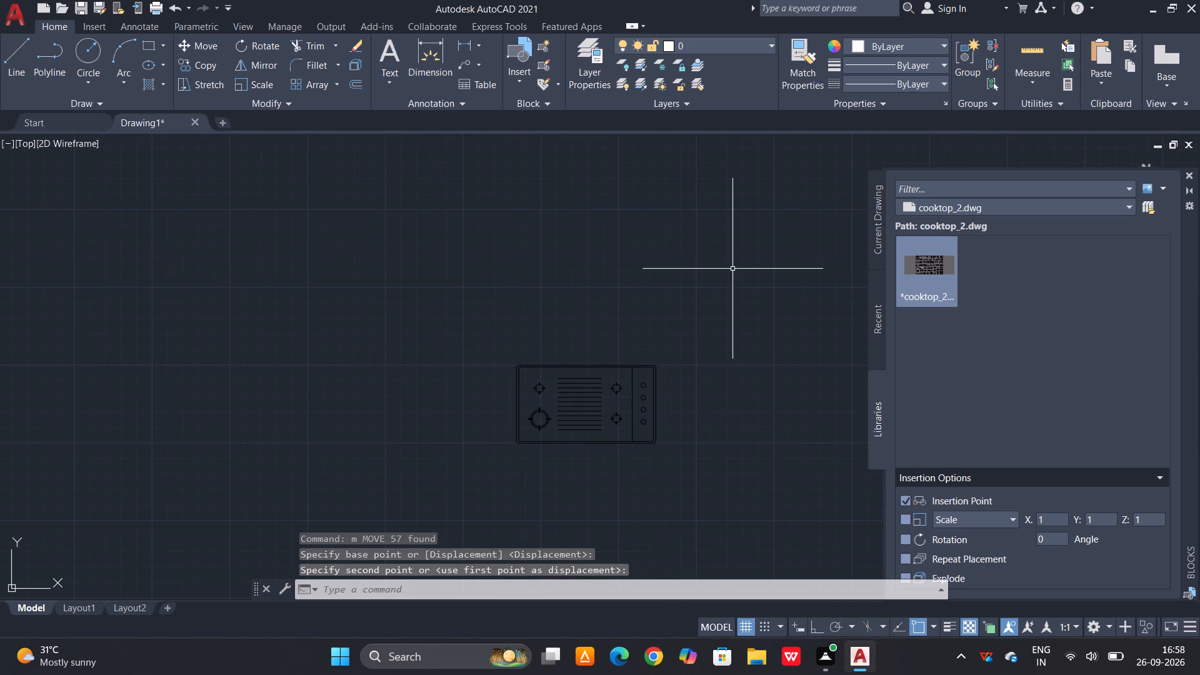
drag(737, 289, 720, 321)
click(456, 467)
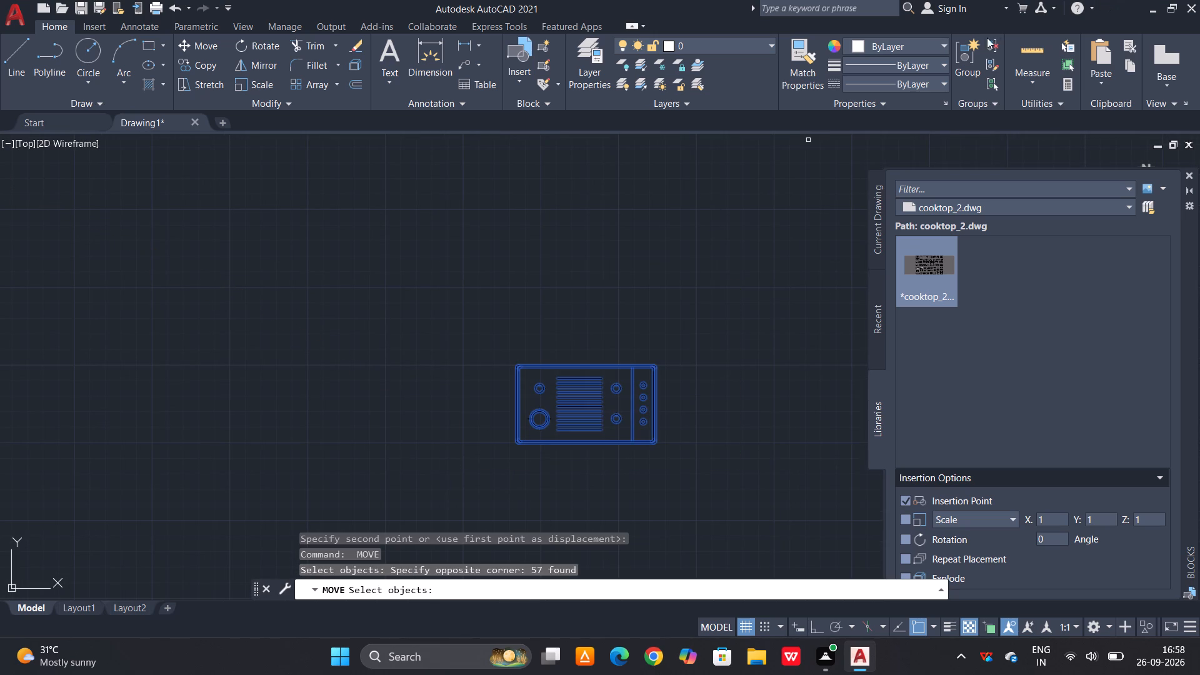
click(939, 39)
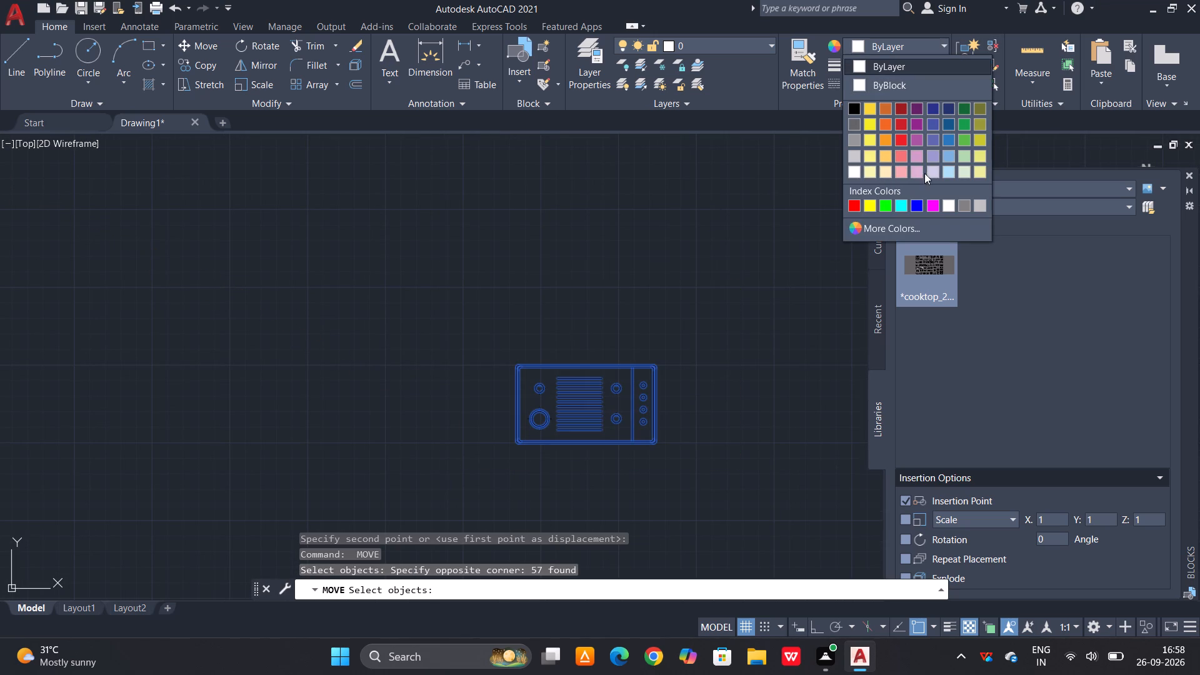
click(946, 202)
click(848, 260)
click(742, 314)
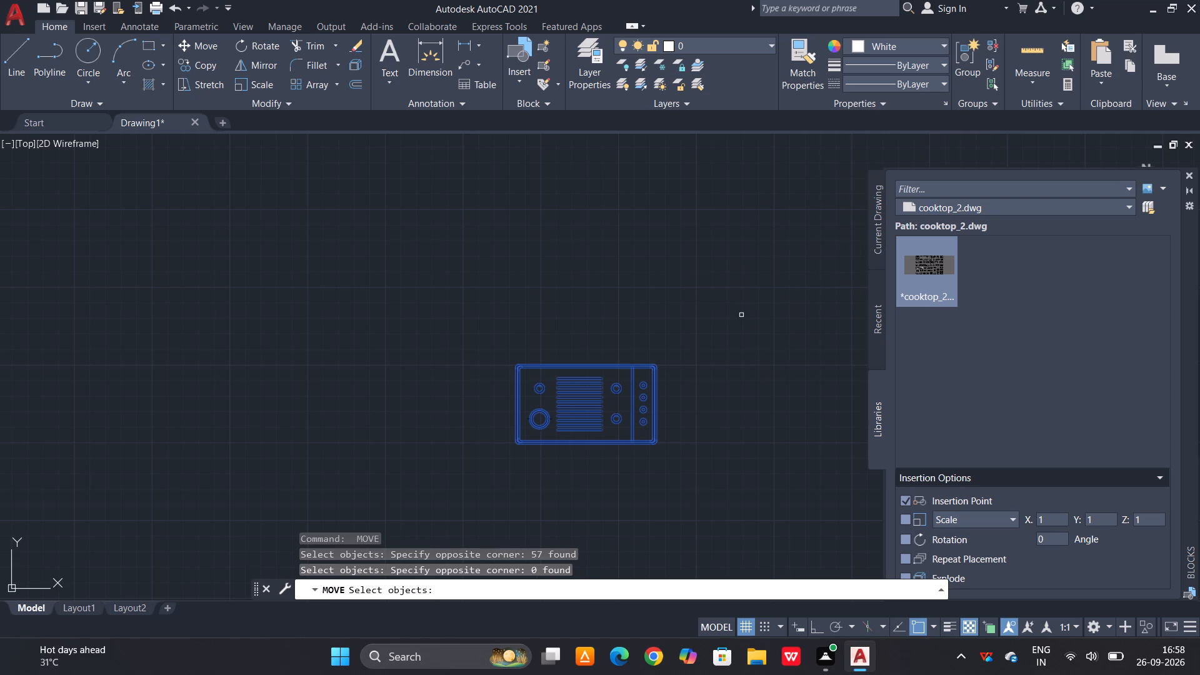
key(Escape)
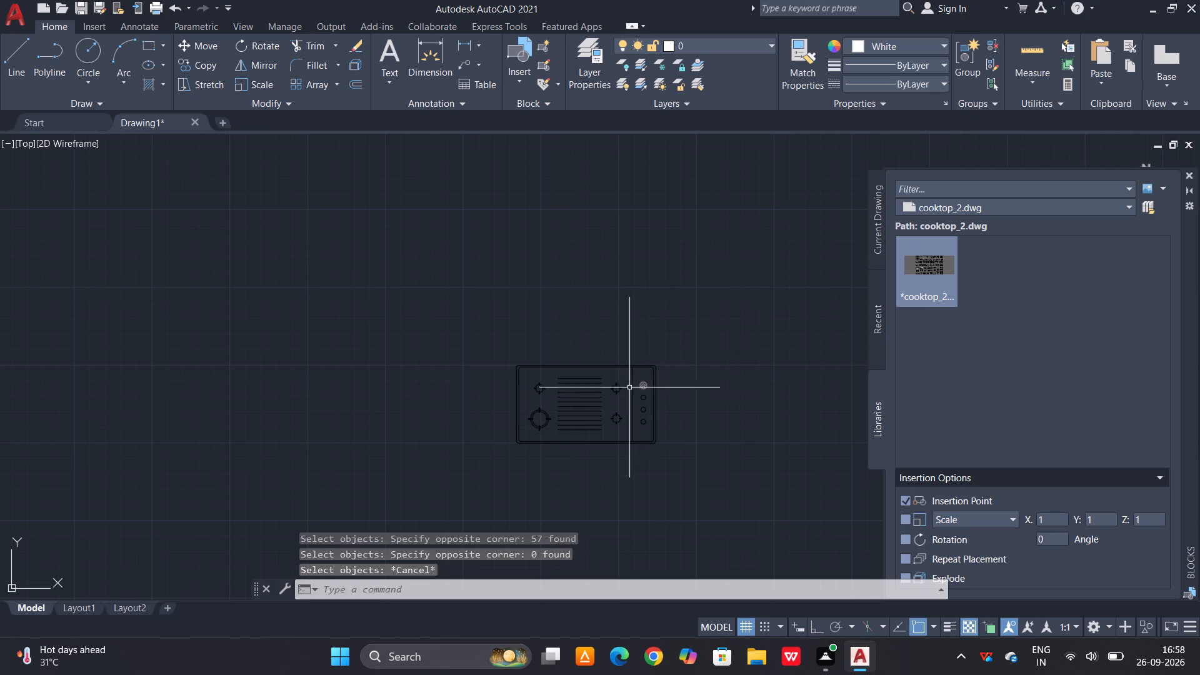
Try to set the color of the moved cooktop's upper burner nearest the knobs to White.
click(612, 393)
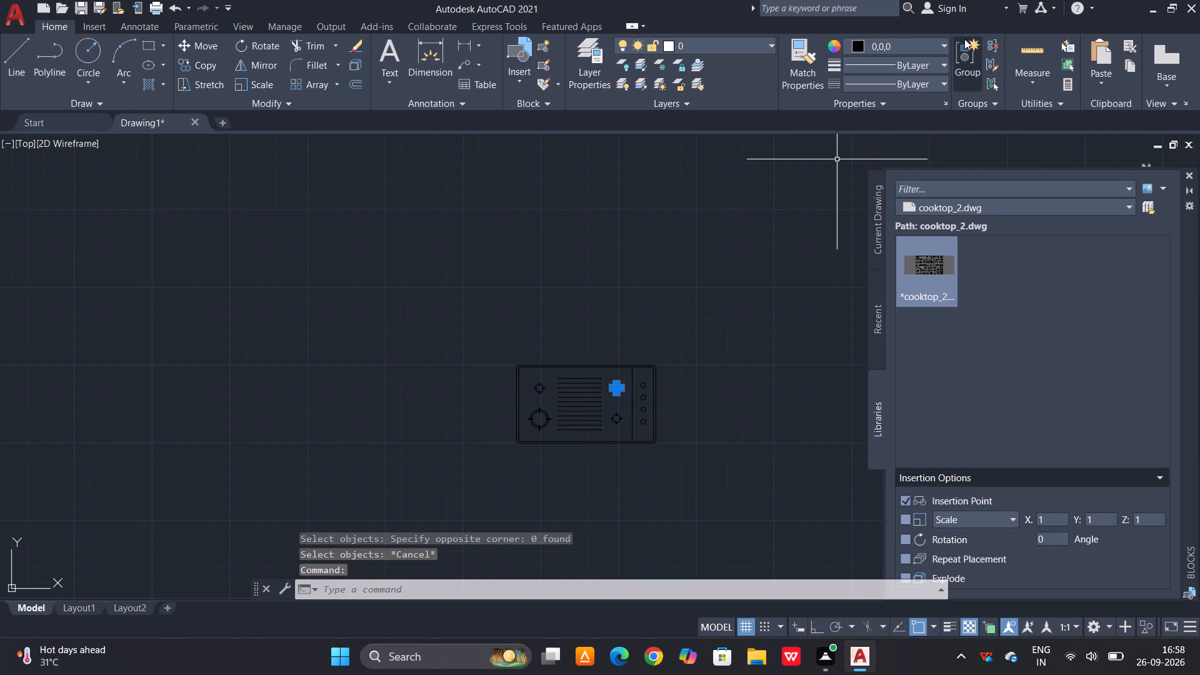
click(942, 46)
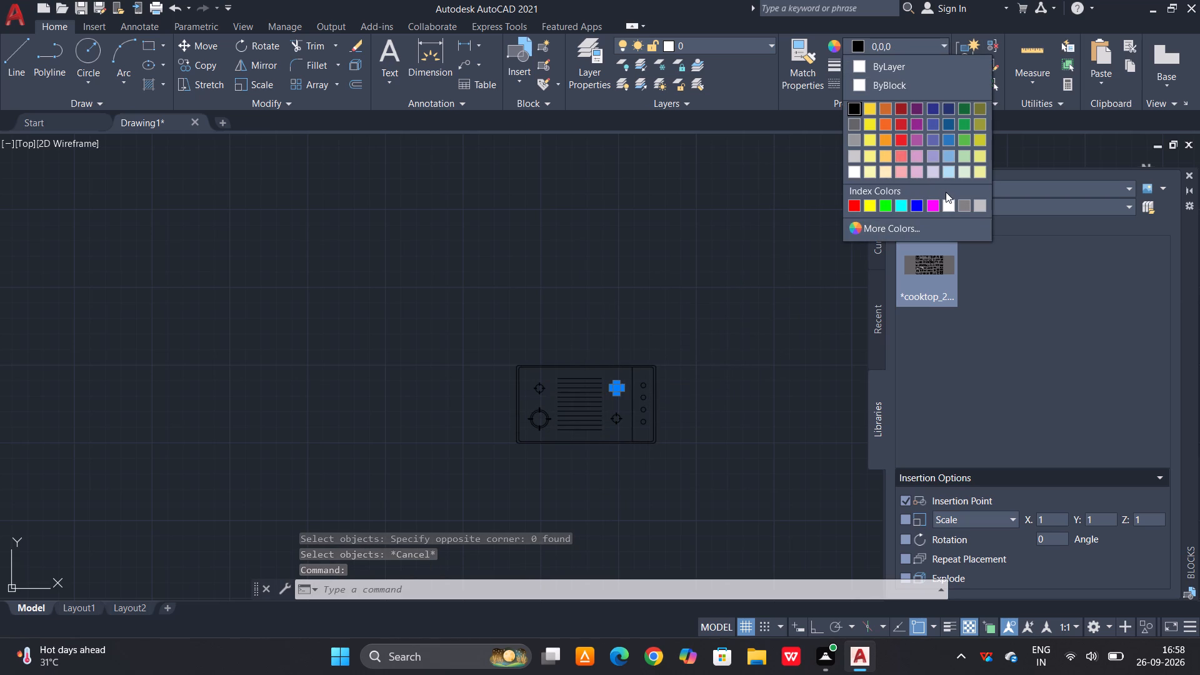
click(947, 197)
key(Escape)
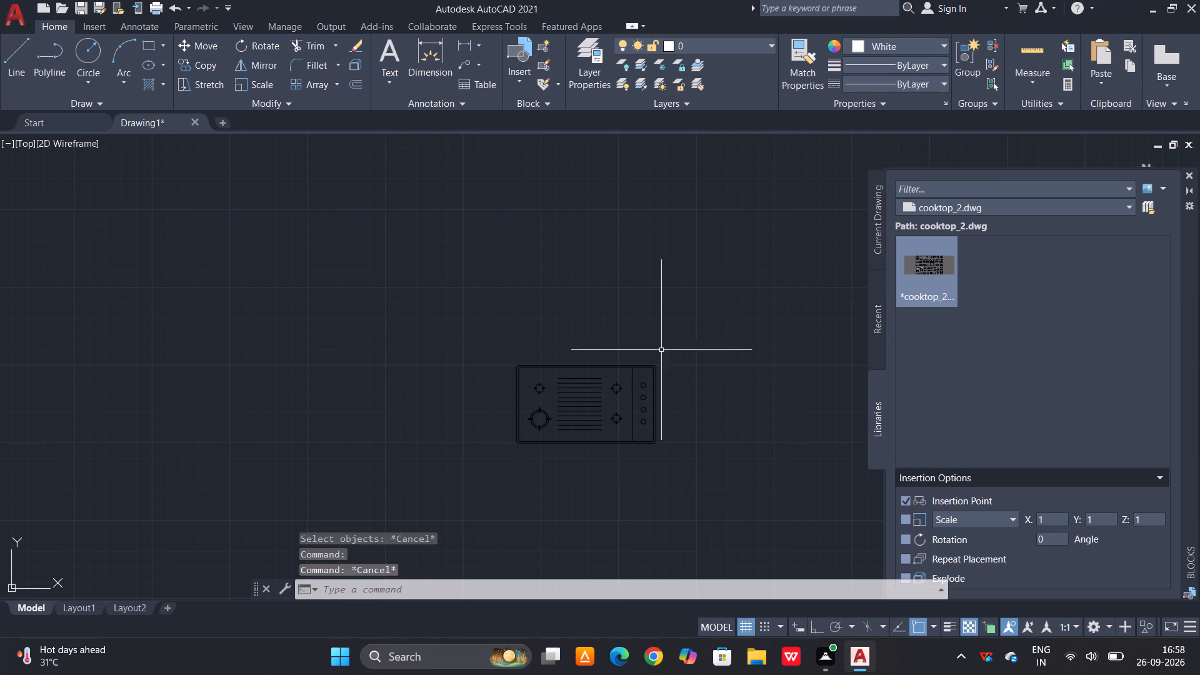
Move the two-burner cooktop with the front control strip from the collection to the empty area above the floor plan, near the other cooktops.
scroll(760, 308, down, 5)
scroll(931, 394, down, 1)
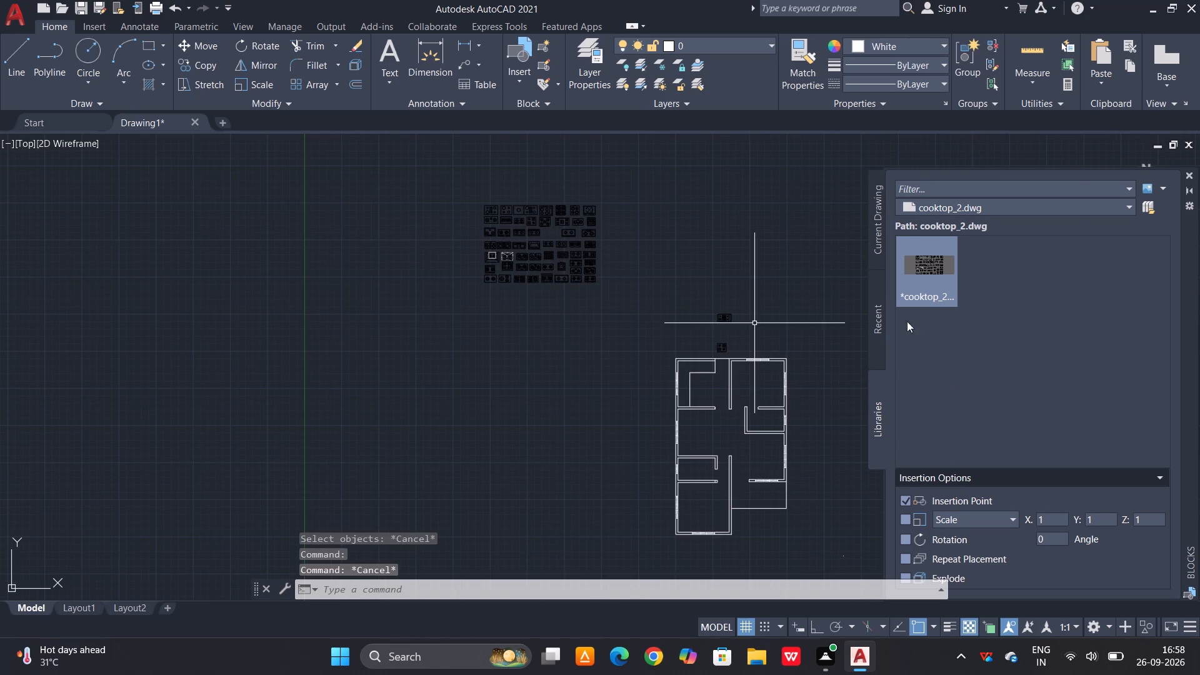
scroll(539, 210, up, 3)
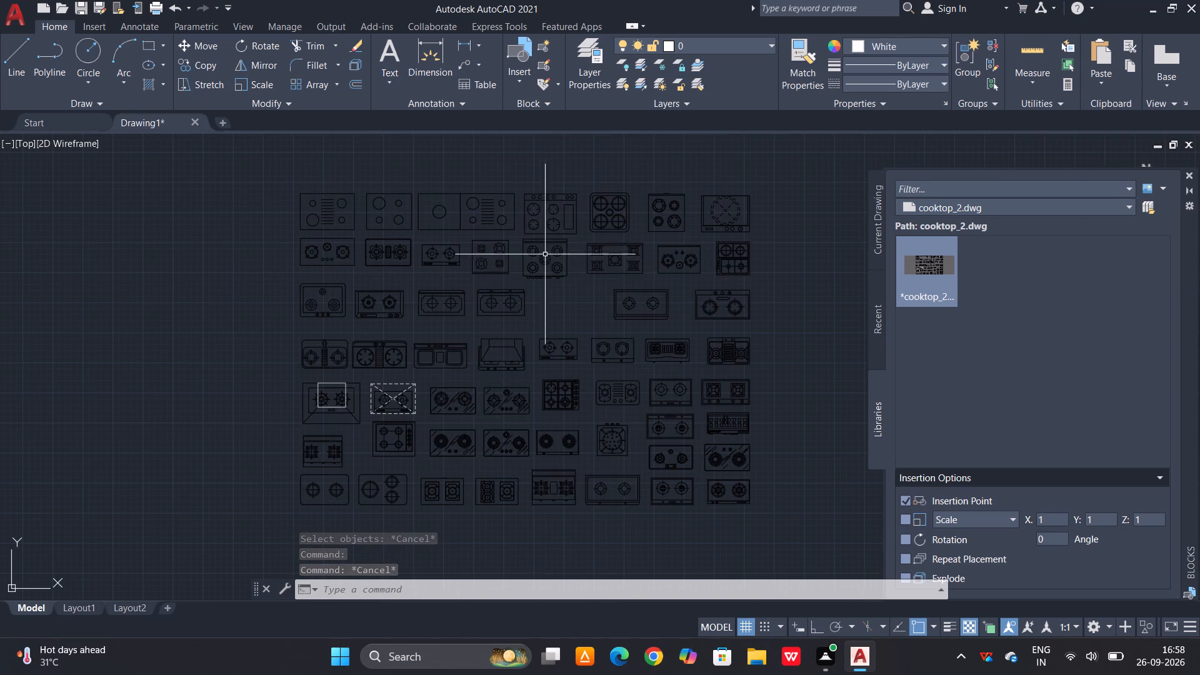
scroll(462, 367, up, 1)
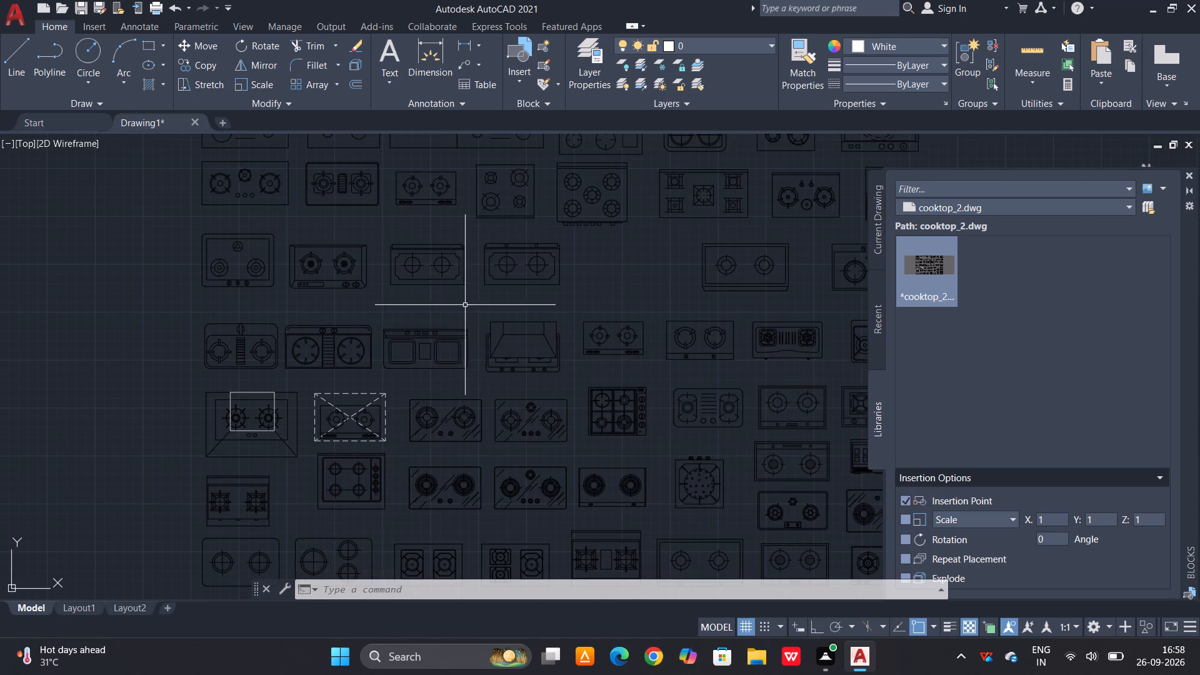
scroll(419, 293, down, 1)
scroll(659, 334, up, 2)
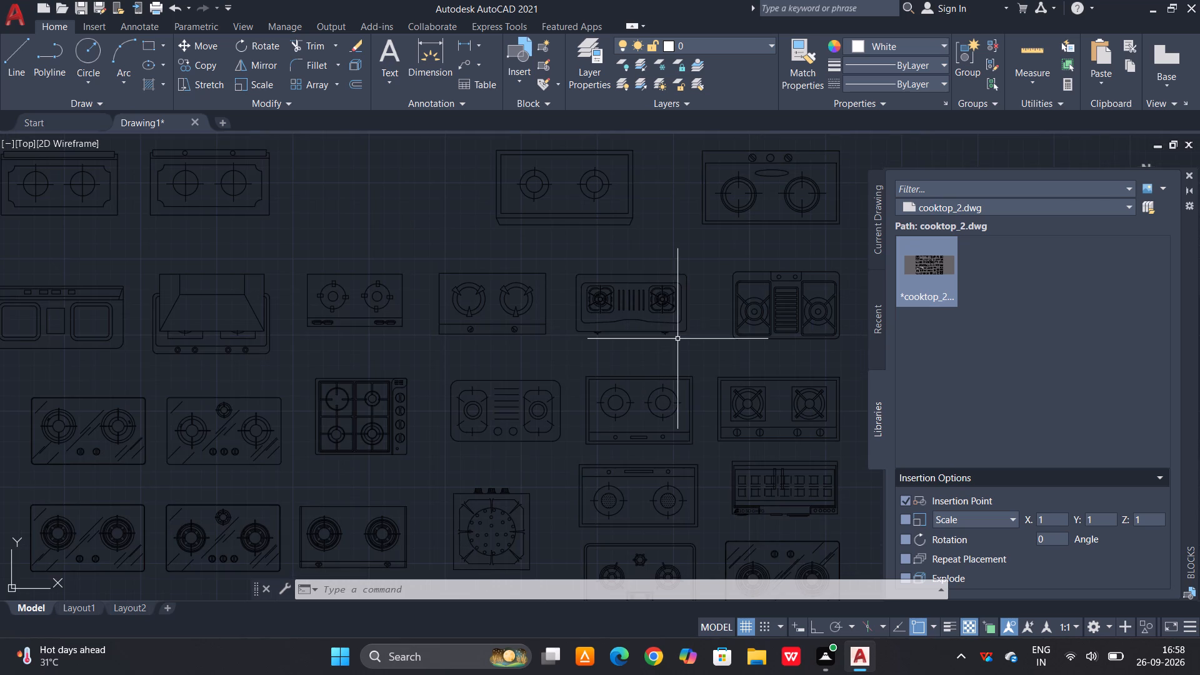
drag(707, 348, 702, 353)
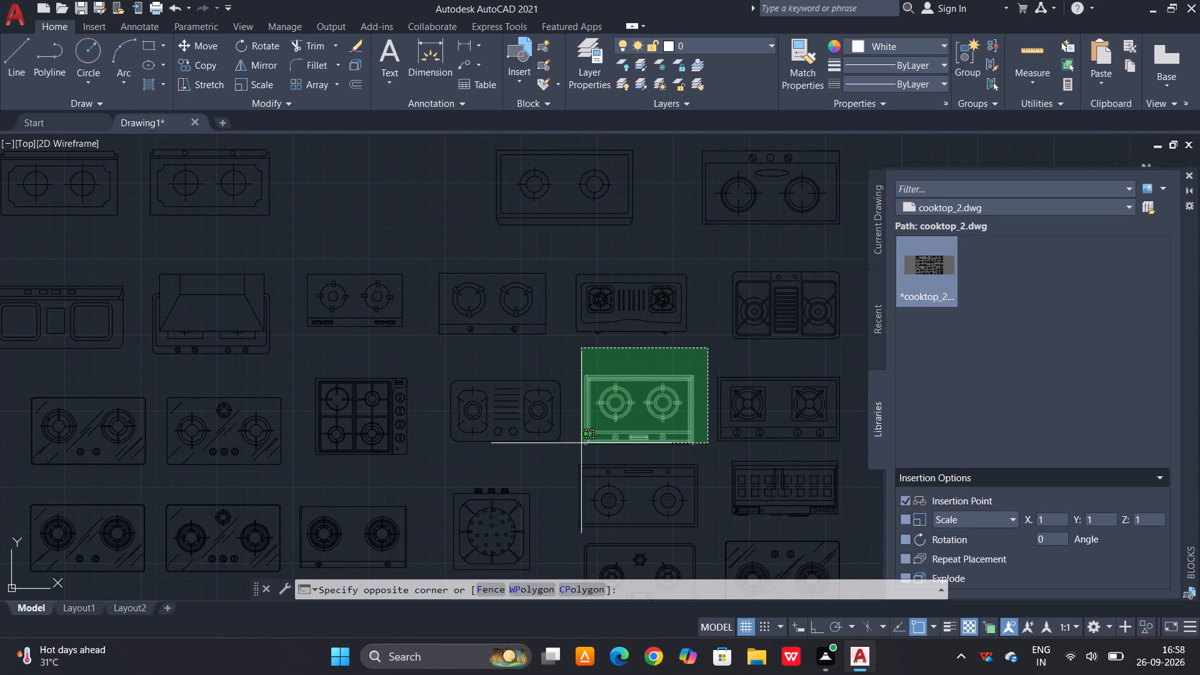
click(573, 449)
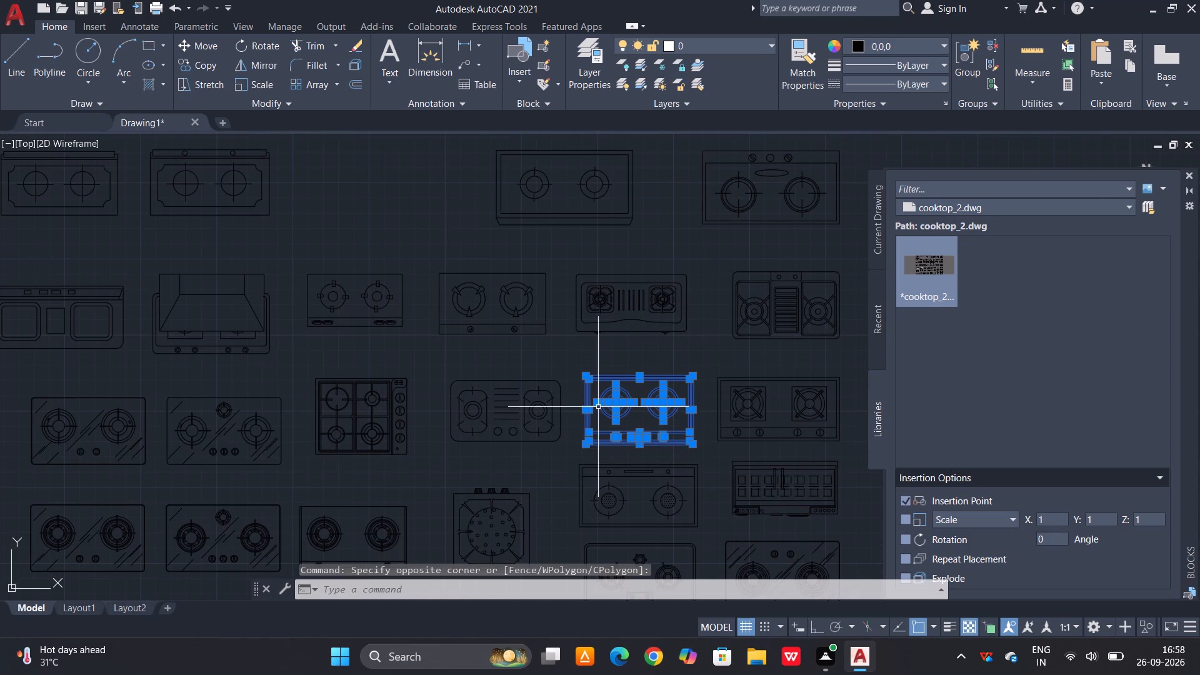
key(m)
key(space)
click(598, 379)
scroll(491, 380, down, 5)
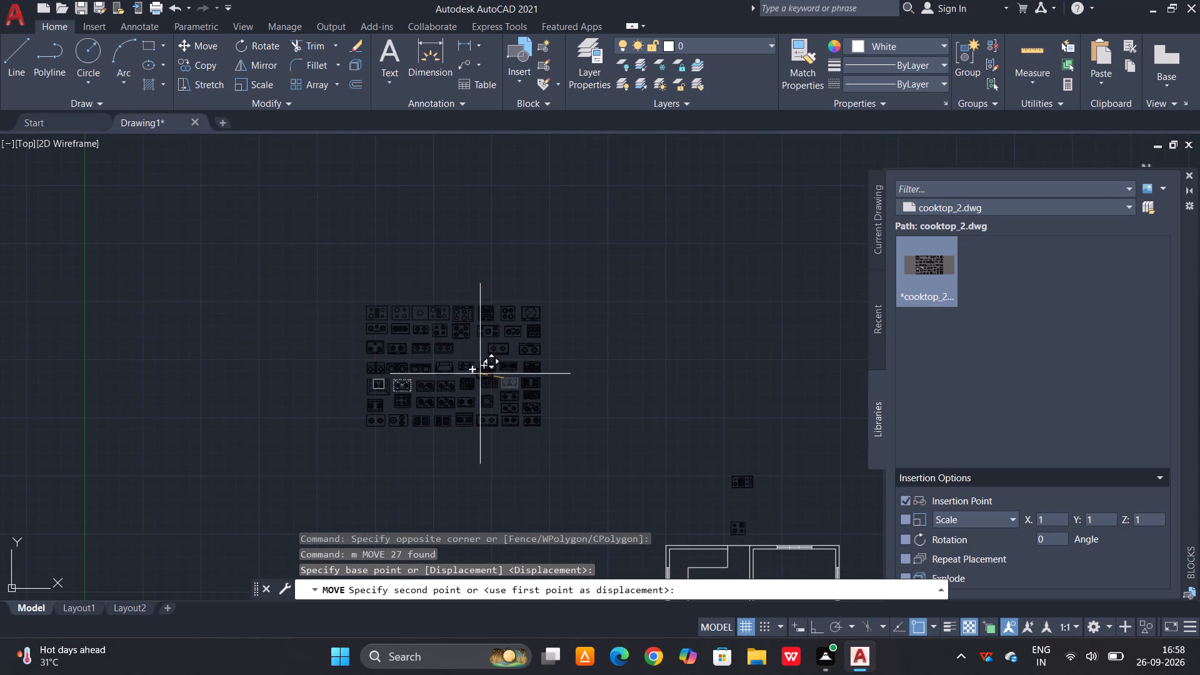
scroll(612, 471, up, 4)
click(565, 396)
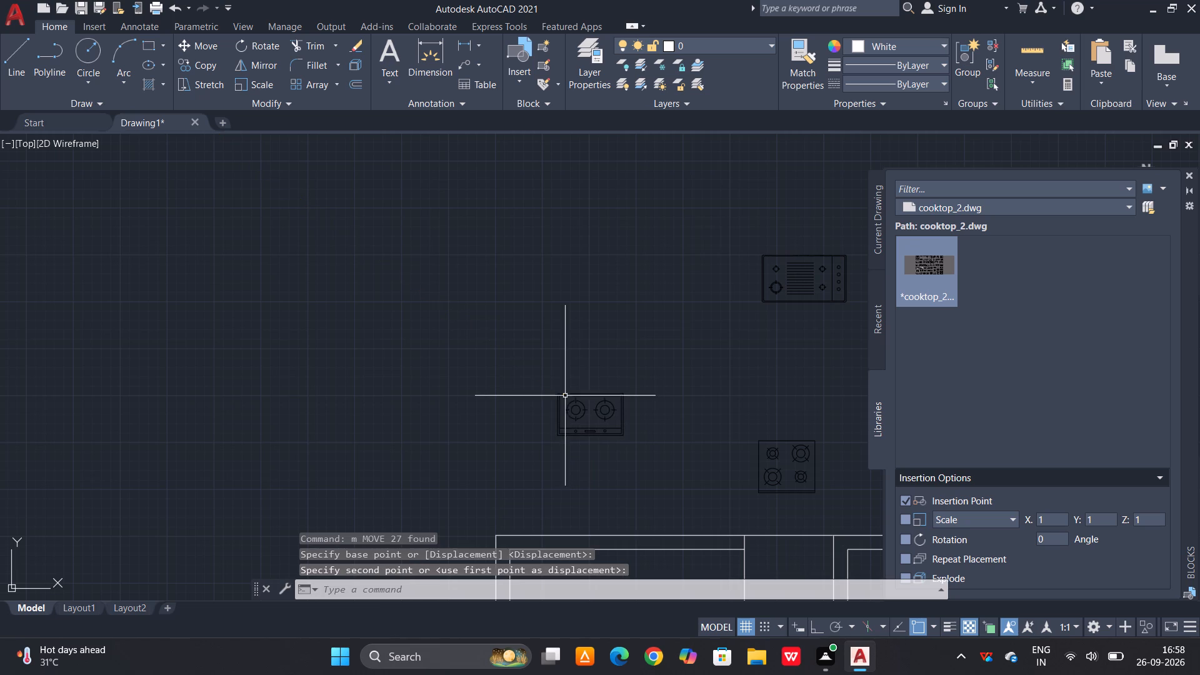
Try to set the color of the moved two-burner cooktop to index color 9.
key(space)
drag(649, 401, 644, 413)
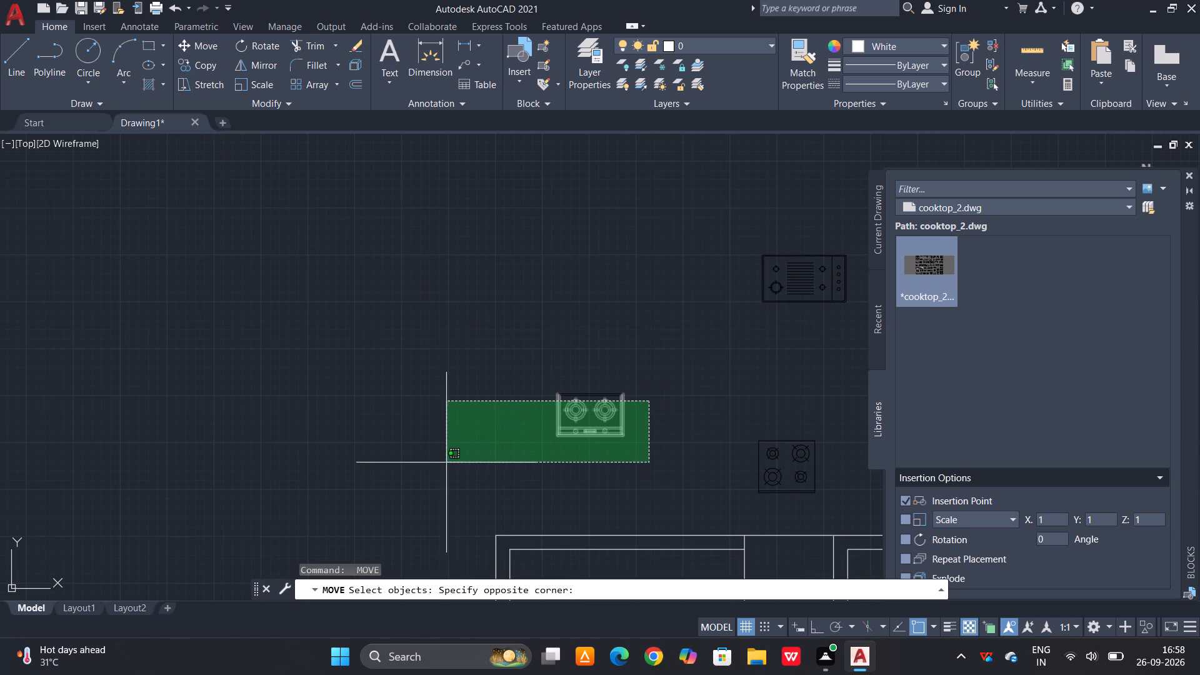
key(space)
key(Escape)
drag(675, 346, 659, 375)
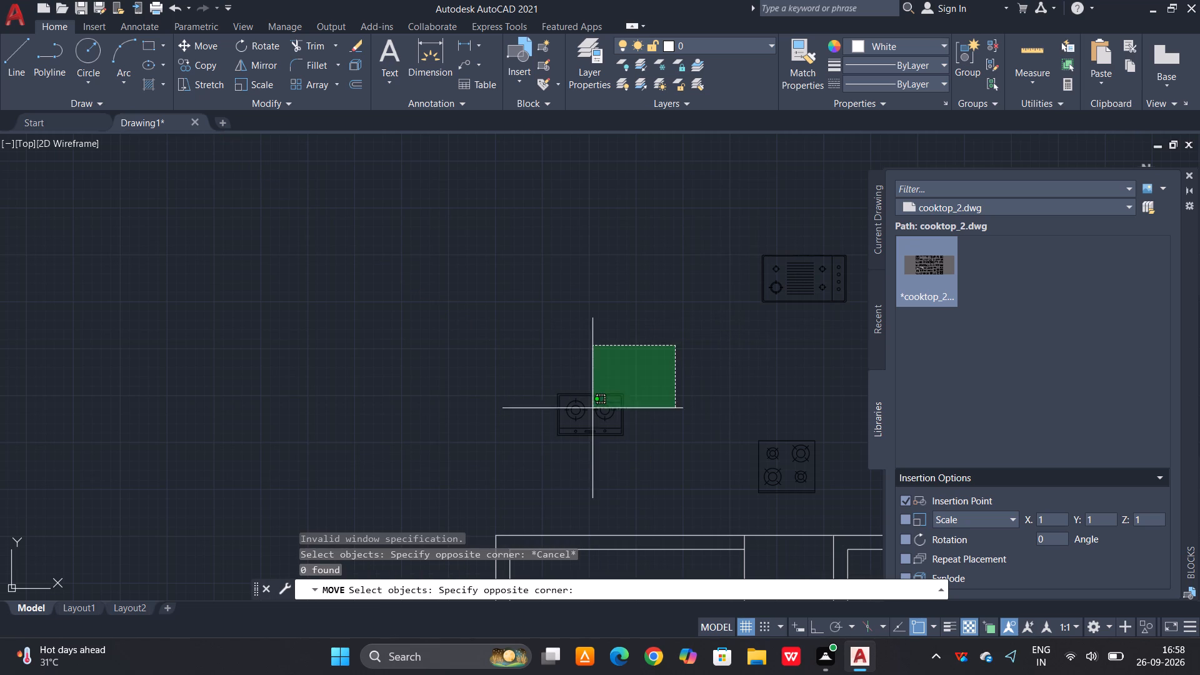
click(520, 448)
click(946, 43)
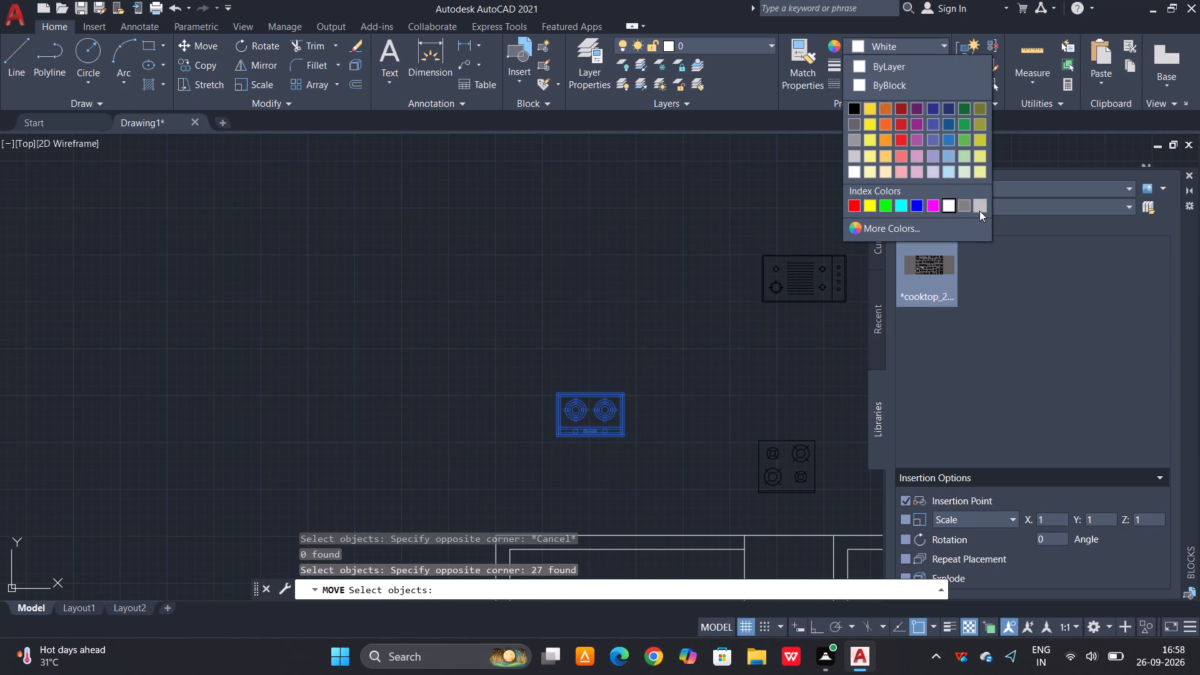
click(979, 211)
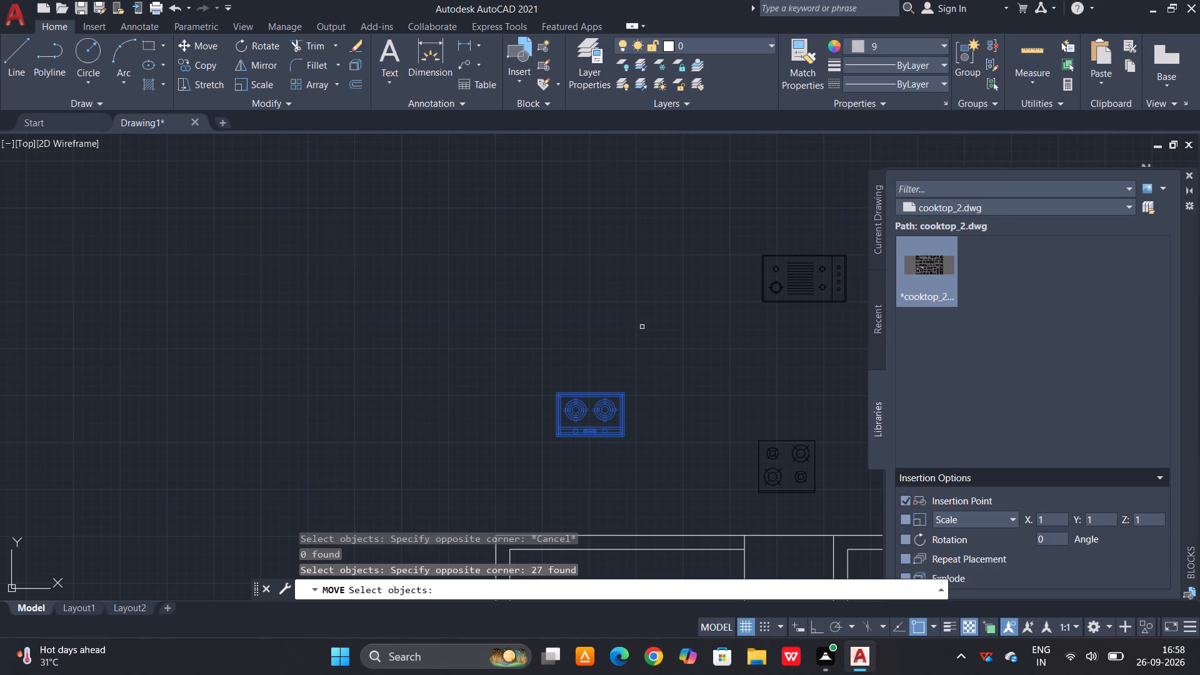
key(Escape)
Set the color of all the two-burner cooktop's objects to ByBlock.
drag(641, 364, 646, 377)
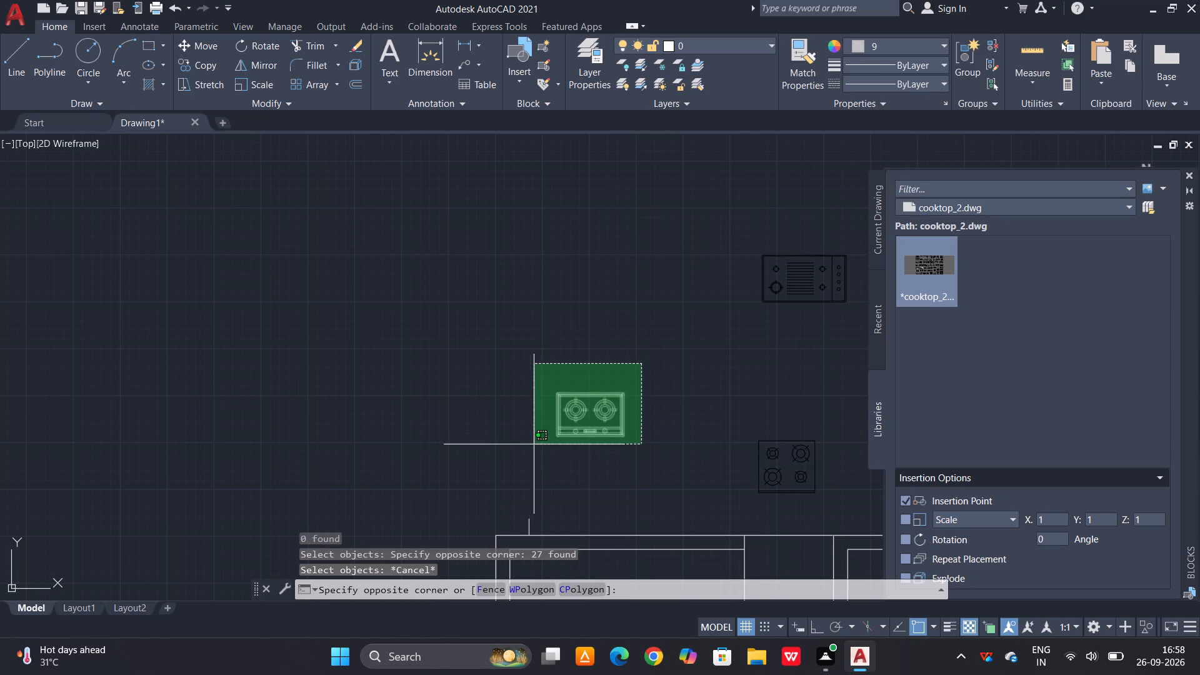
click(514, 451)
text(pr)
key(space)
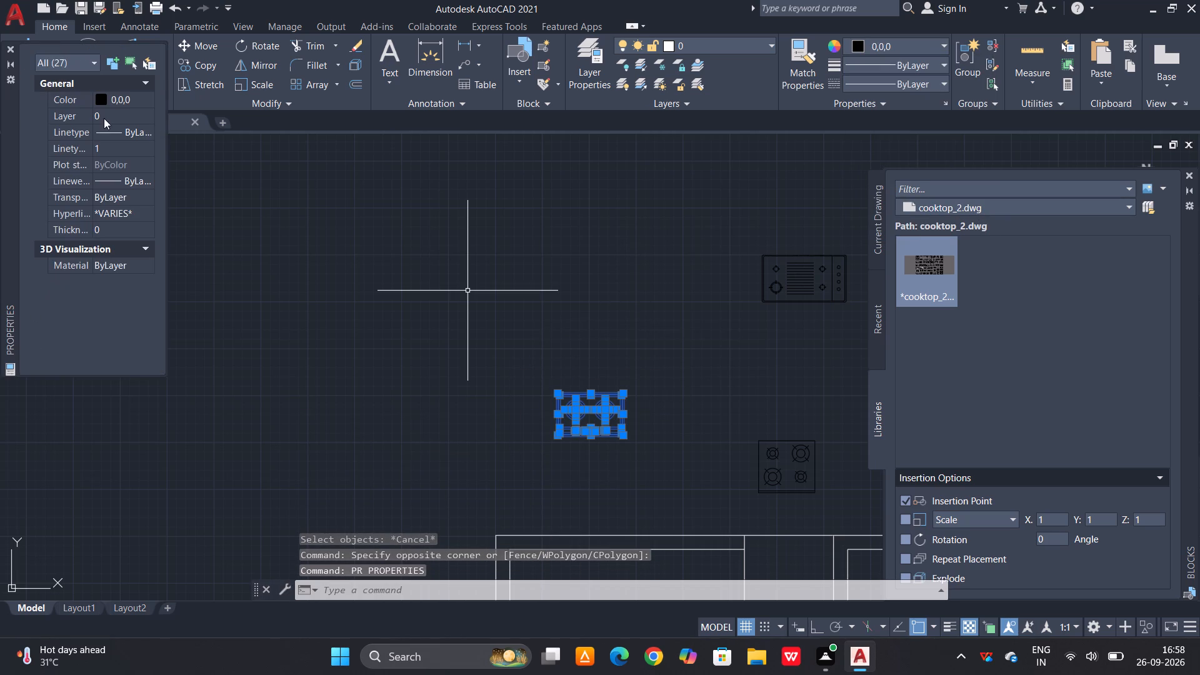
click(104, 97)
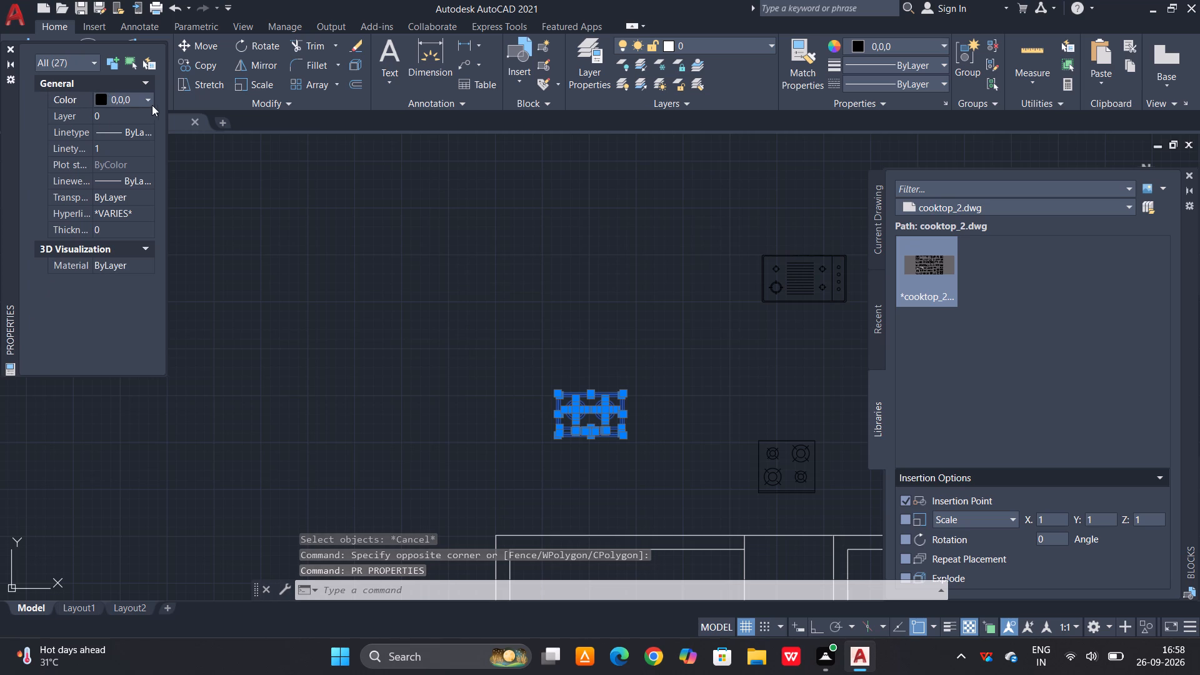
click(144, 101)
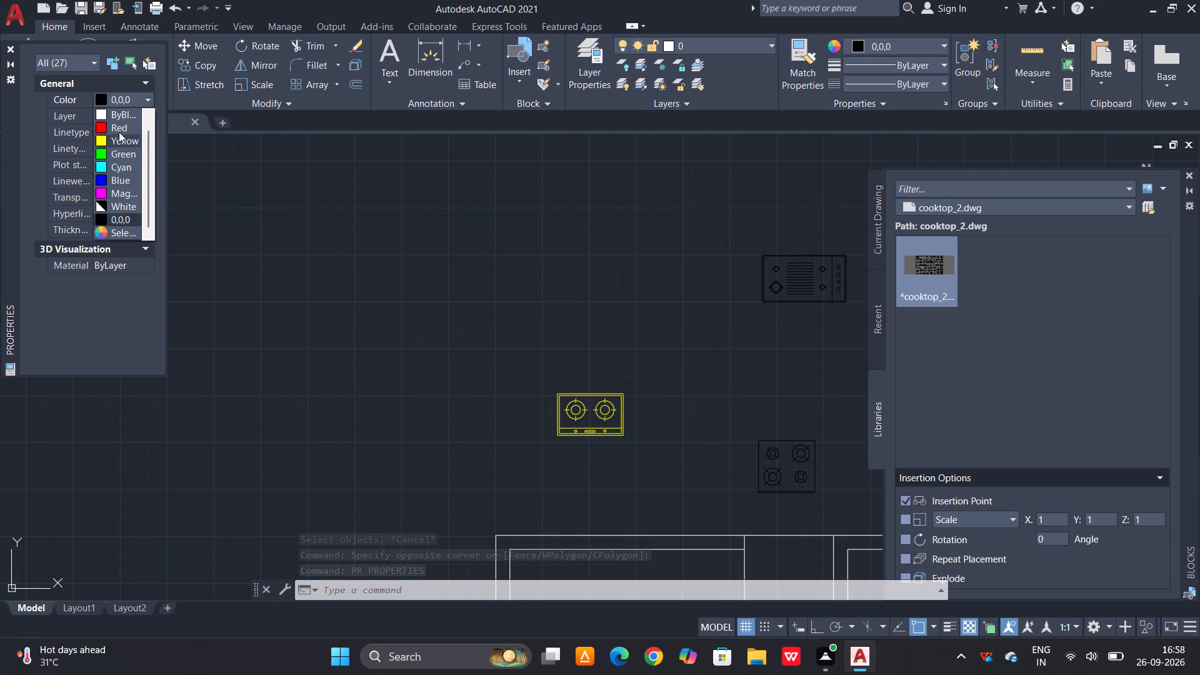
click(121, 118)
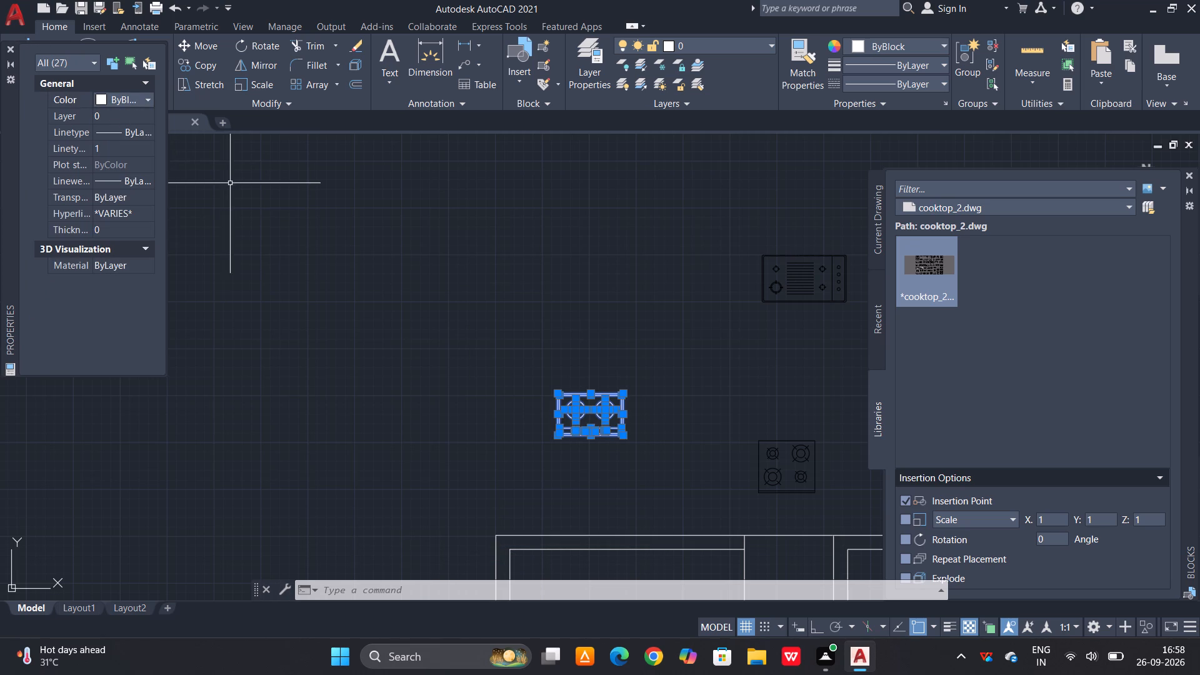
scroll(230, 183, down, 1)
scroll(582, 370, up, 2)
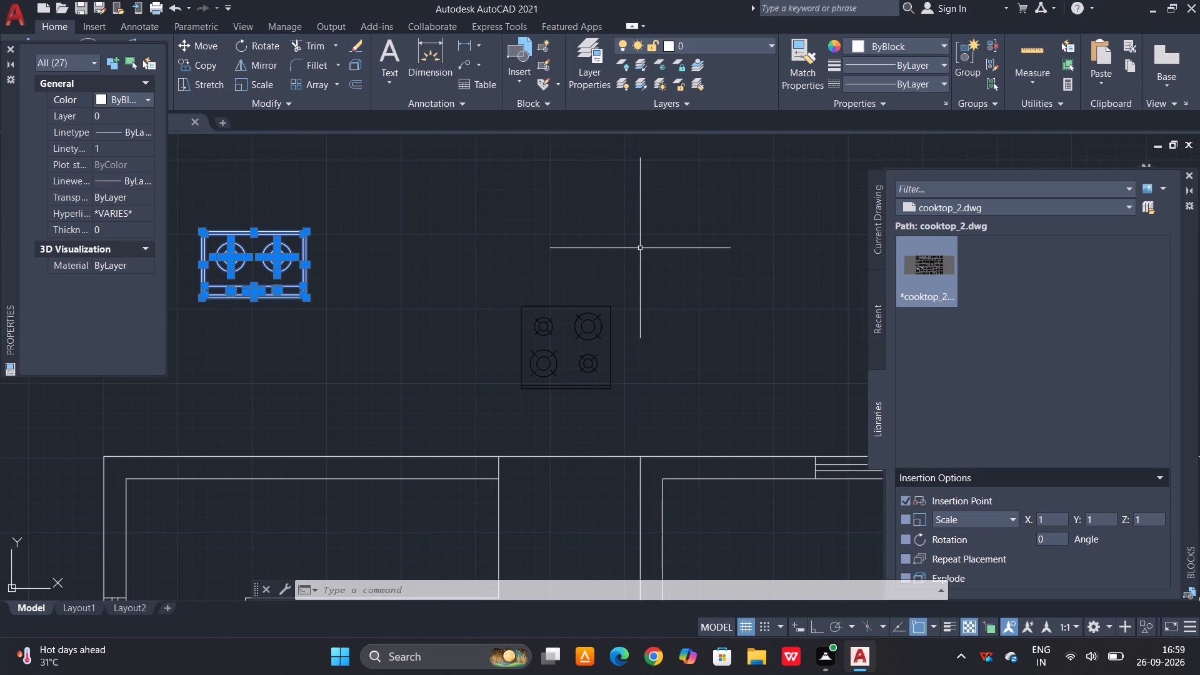
key(Escape)
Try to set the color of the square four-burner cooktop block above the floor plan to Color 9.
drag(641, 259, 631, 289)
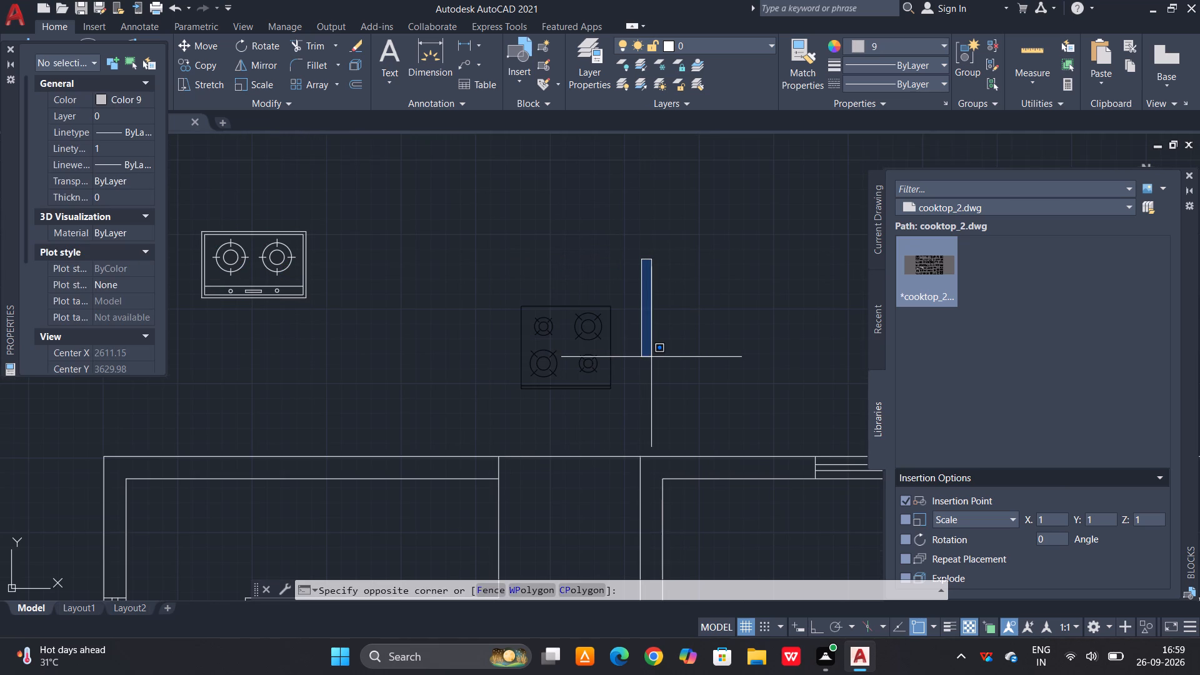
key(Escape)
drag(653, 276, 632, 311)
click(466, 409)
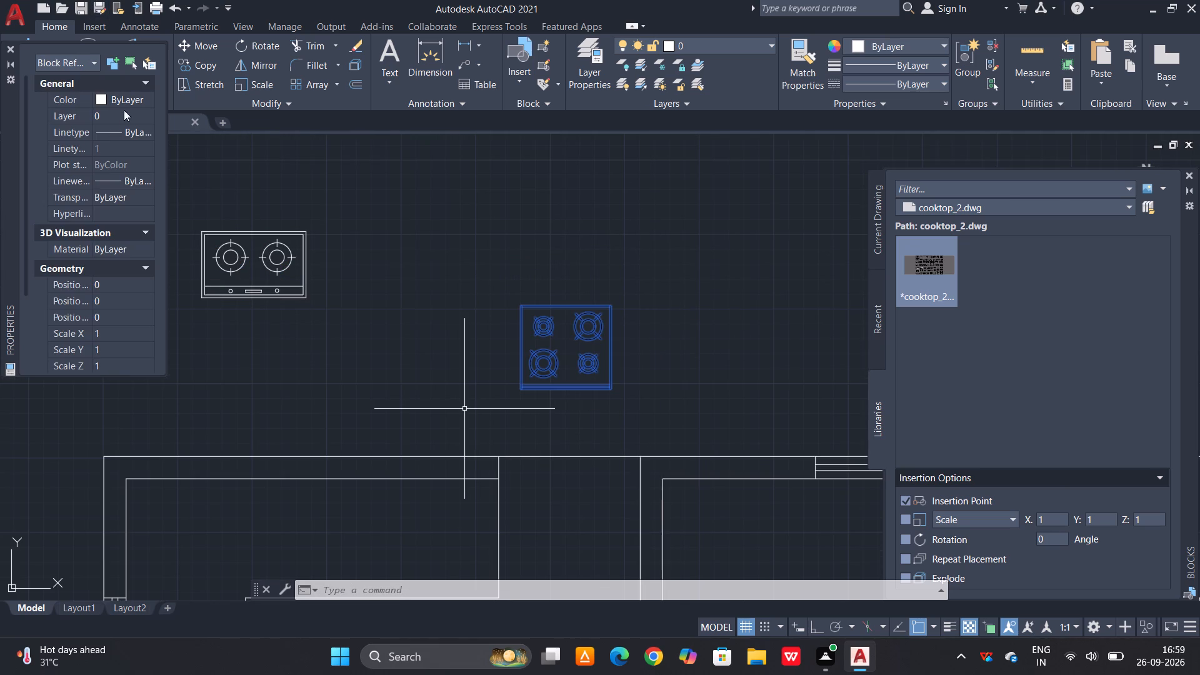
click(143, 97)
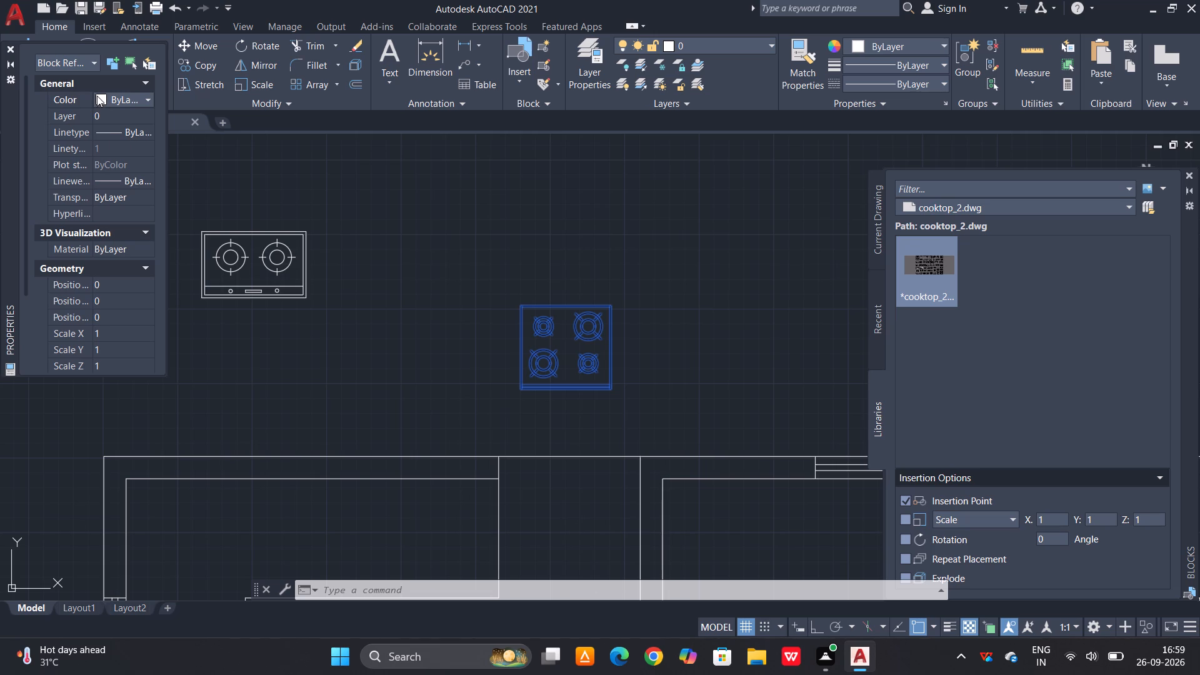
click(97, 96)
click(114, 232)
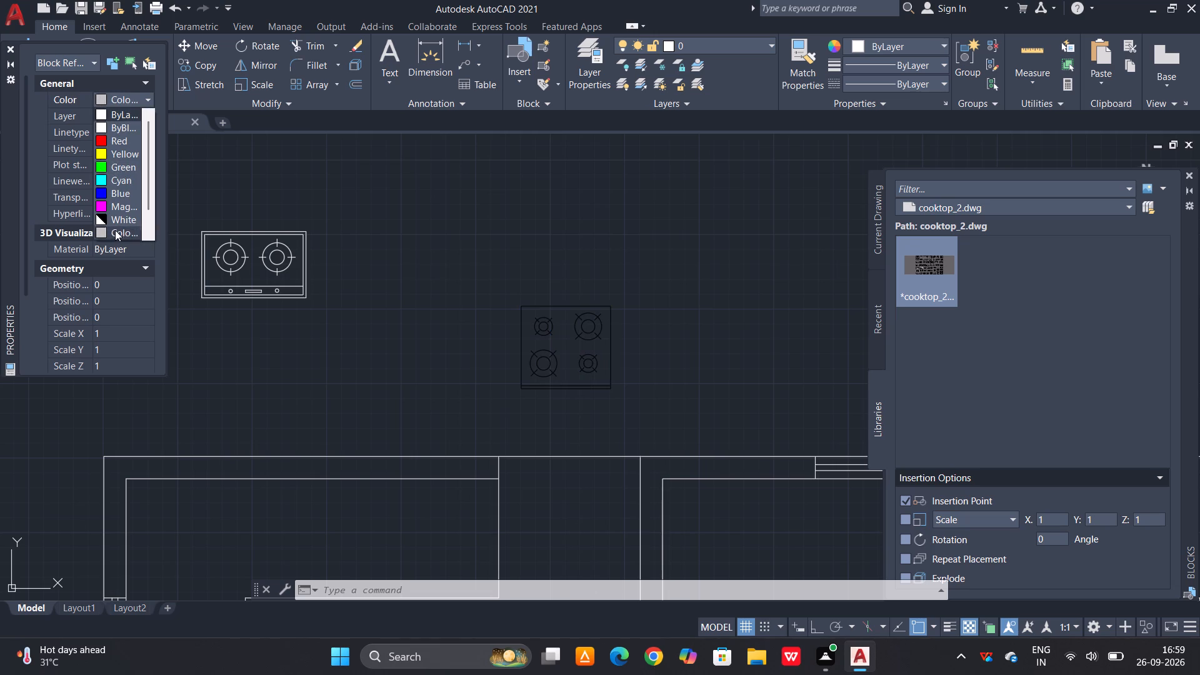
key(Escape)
Delete the wide four-knob cooktop and the square four-burner cooktop above the floor plan, and close the object properties.
scroll(471, 267, down, 2)
scroll(642, 282, down, 3)
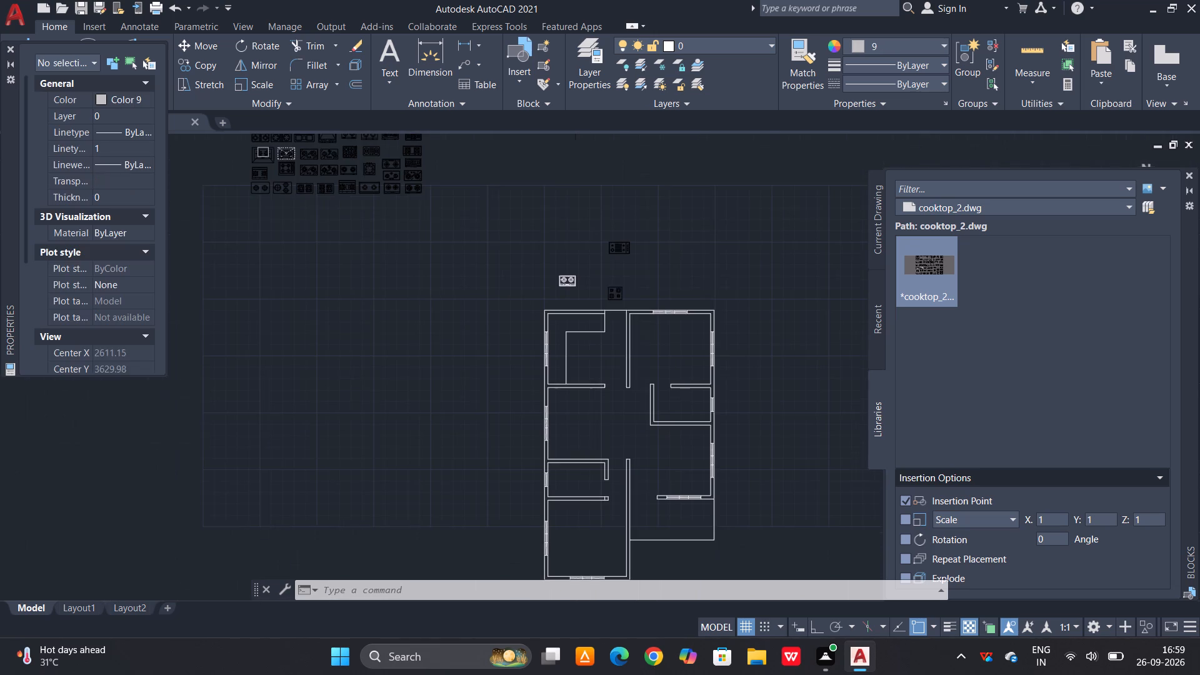
scroll(639, 198, up, 2)
drag(637, 234, 626, 263)
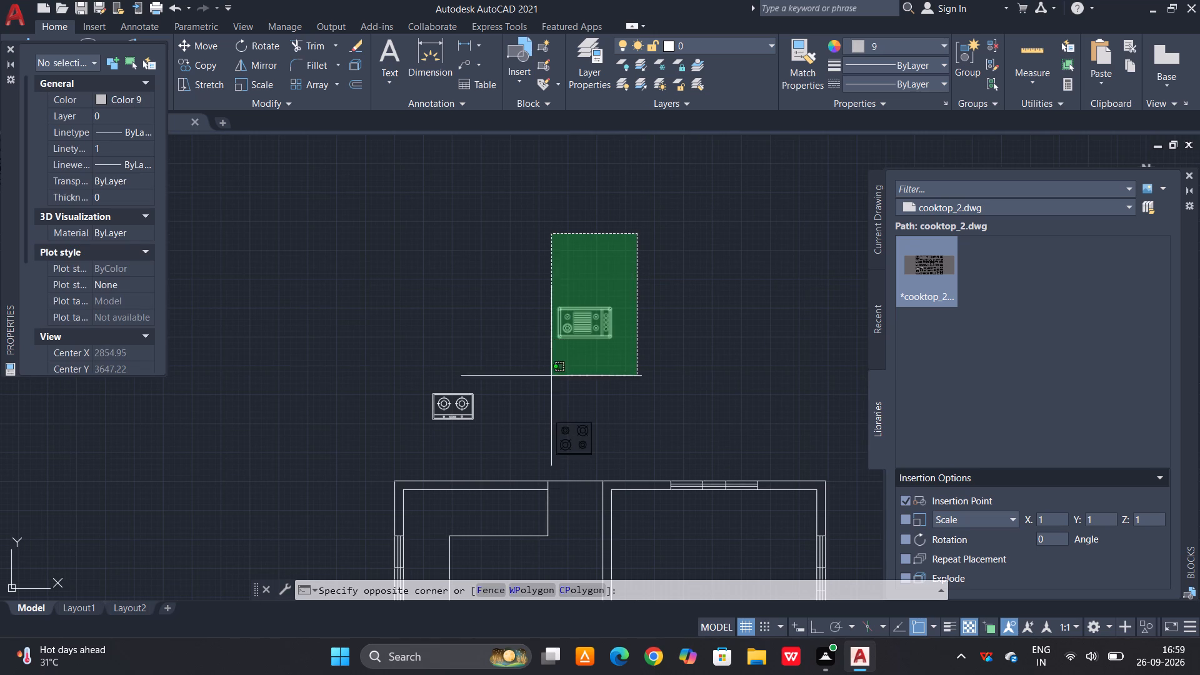
click(526, 459)
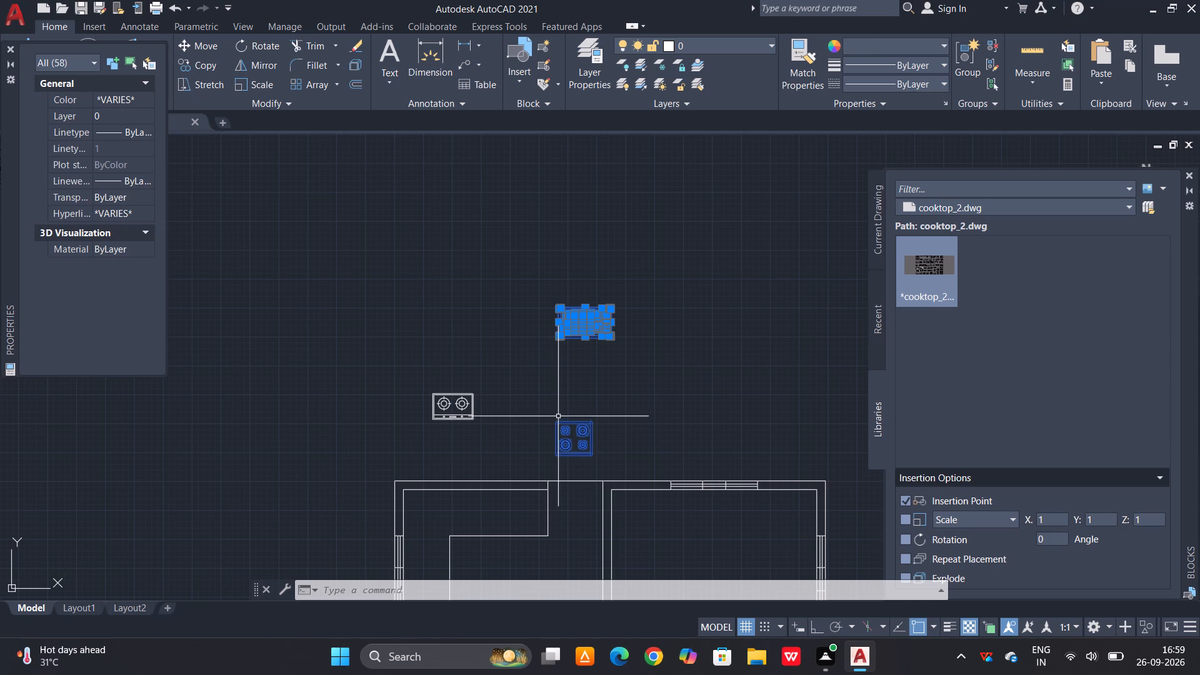
key(Delete)
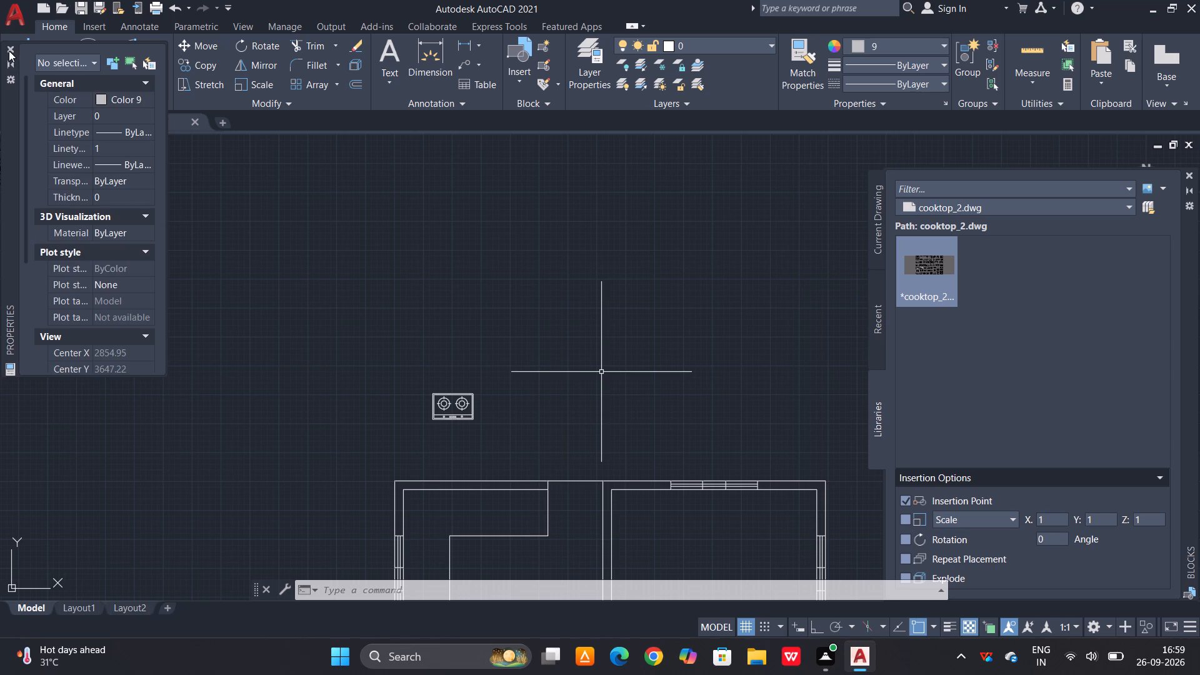
click(7, 49)
Convert the two-burner cooktop's objects into a block named cooktop_2, redefining the existing block of that name.
scroll(317, 158, down, 1)
scroll(416, 324, up, 3)
drag(433, 204, 427, 257)
click(241, 357)
text(b)
key(space)
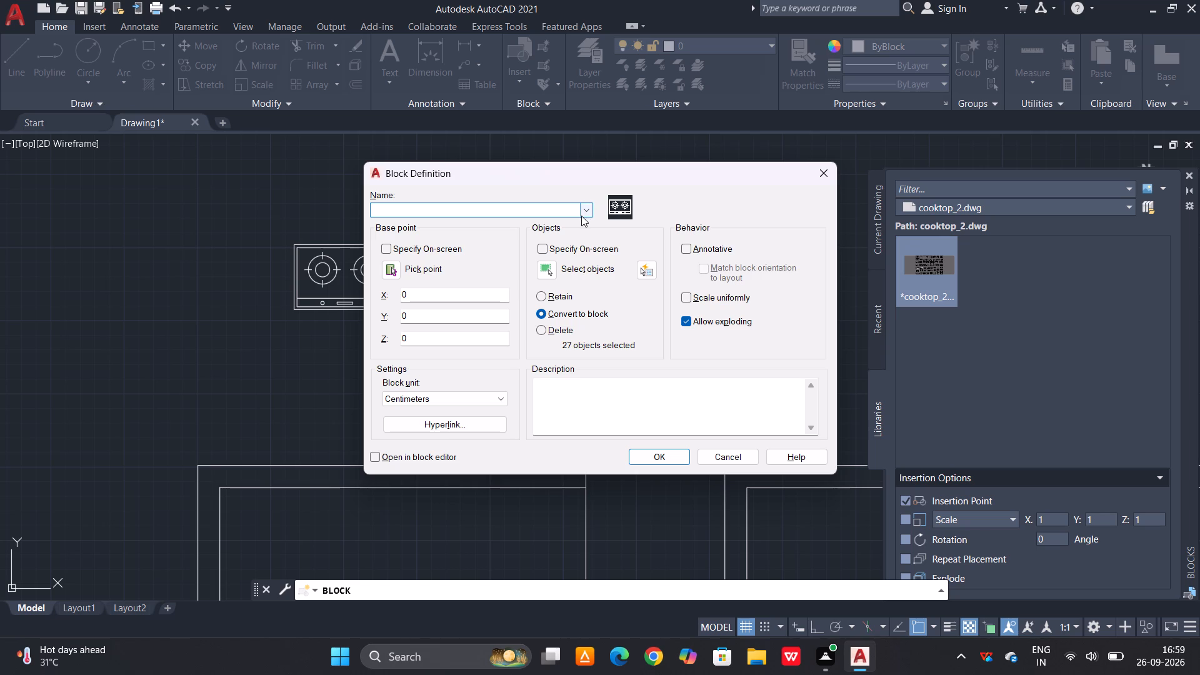
click(589, 207)
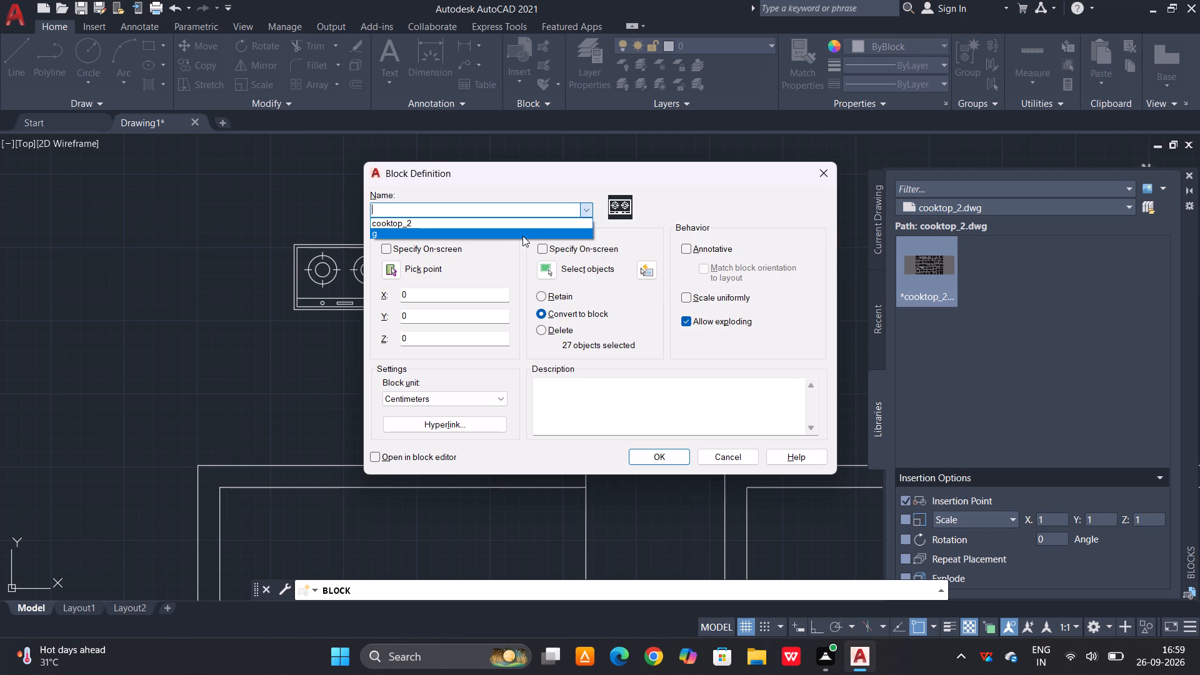
key(c)
text(ook)
click(656, 456)
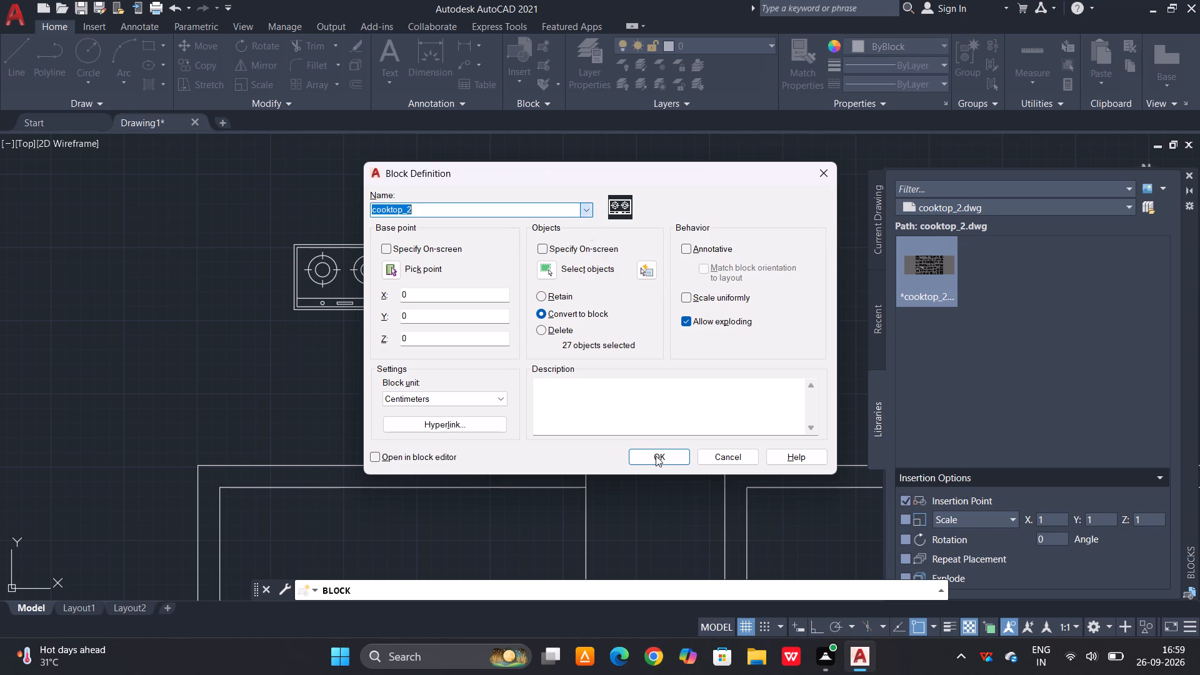
click(652, 456)
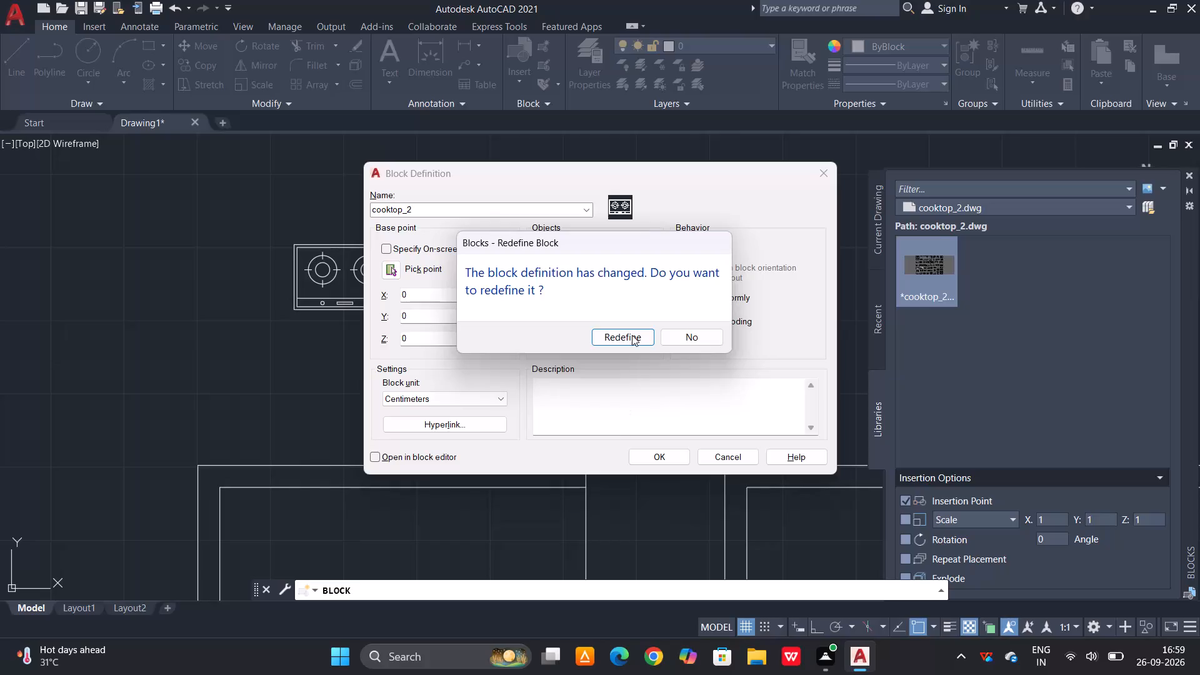
click(632, 335)
Convert the two-burner cooktop into a block named v.
drag(421, 174, 420, 209)
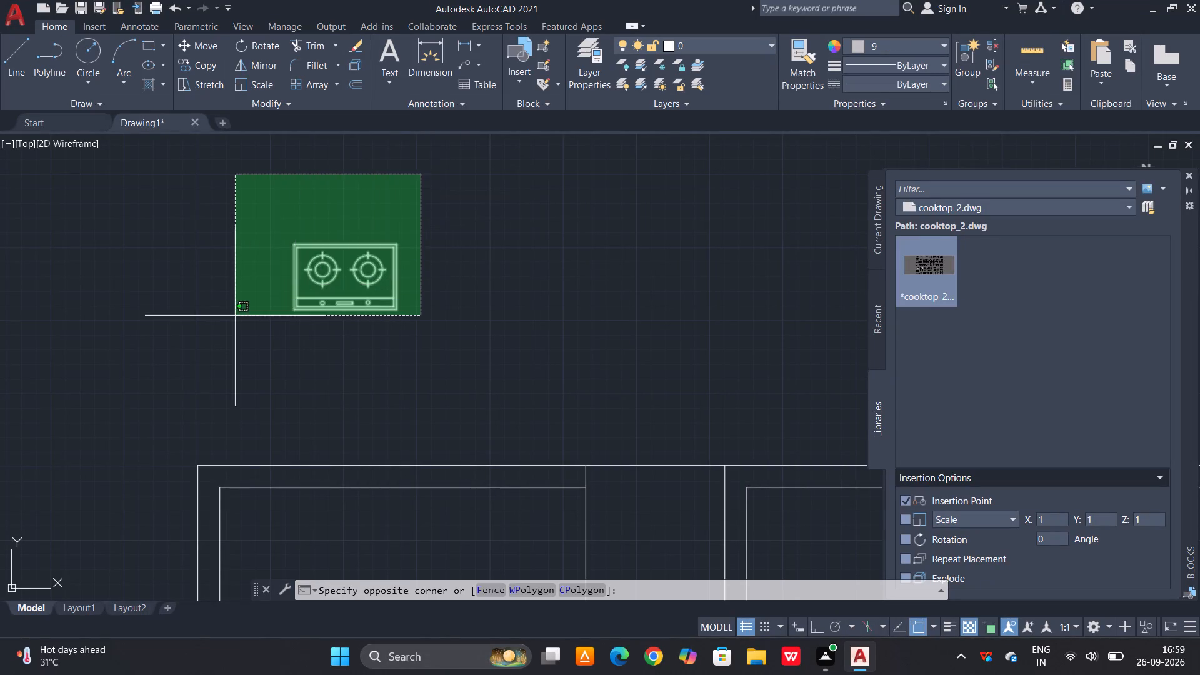
click(230, 323)
key(d)
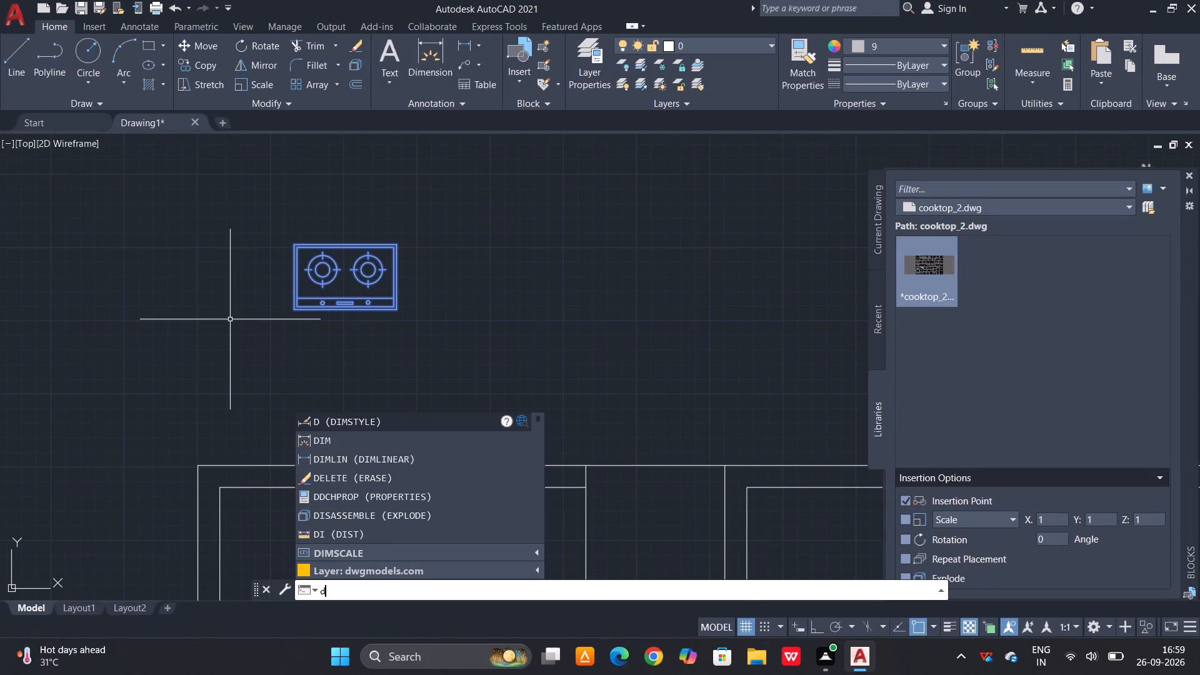
key(BackSpace)
text(b)
key(space)
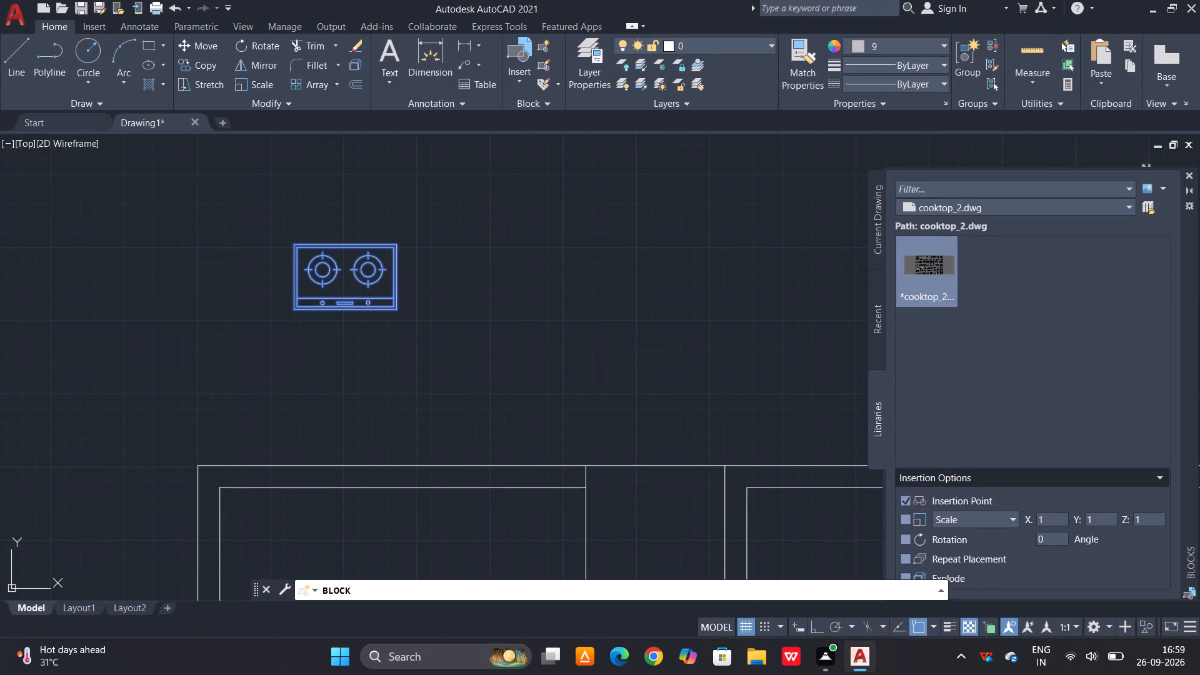
key(v)
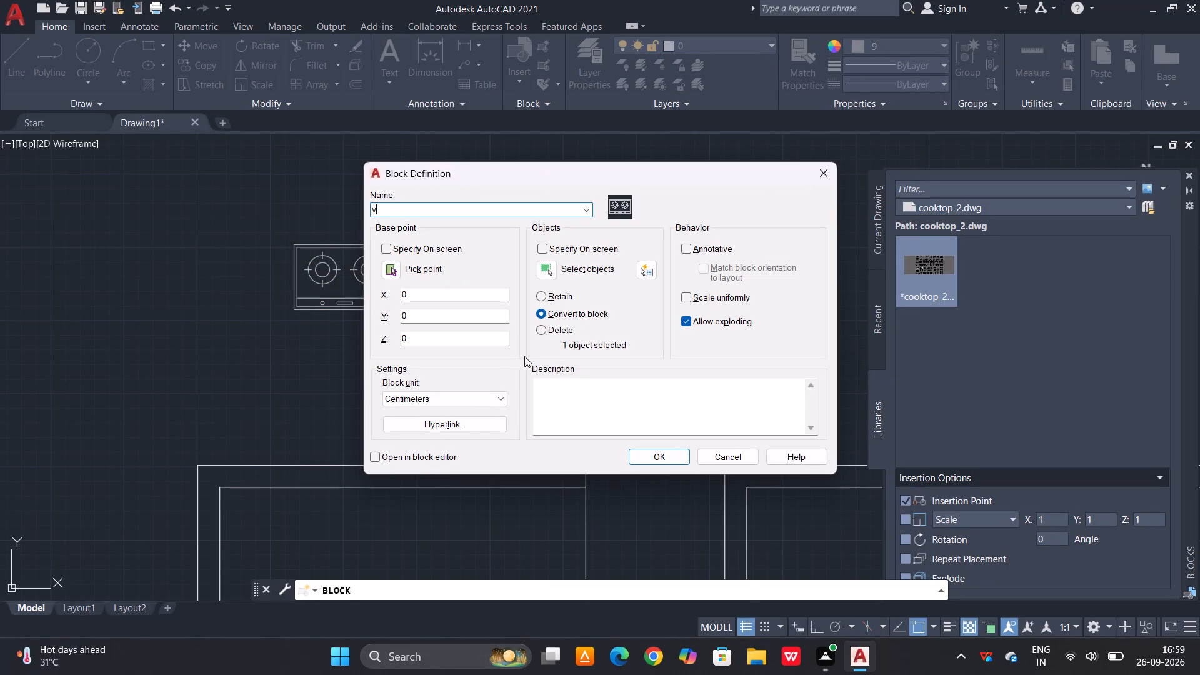
click(657, 460)
Move the two-burner cooktop by the midpoint of its back edge onto the inner face of the kitchen's upper wall.
drag(446, 179, 440, 191)
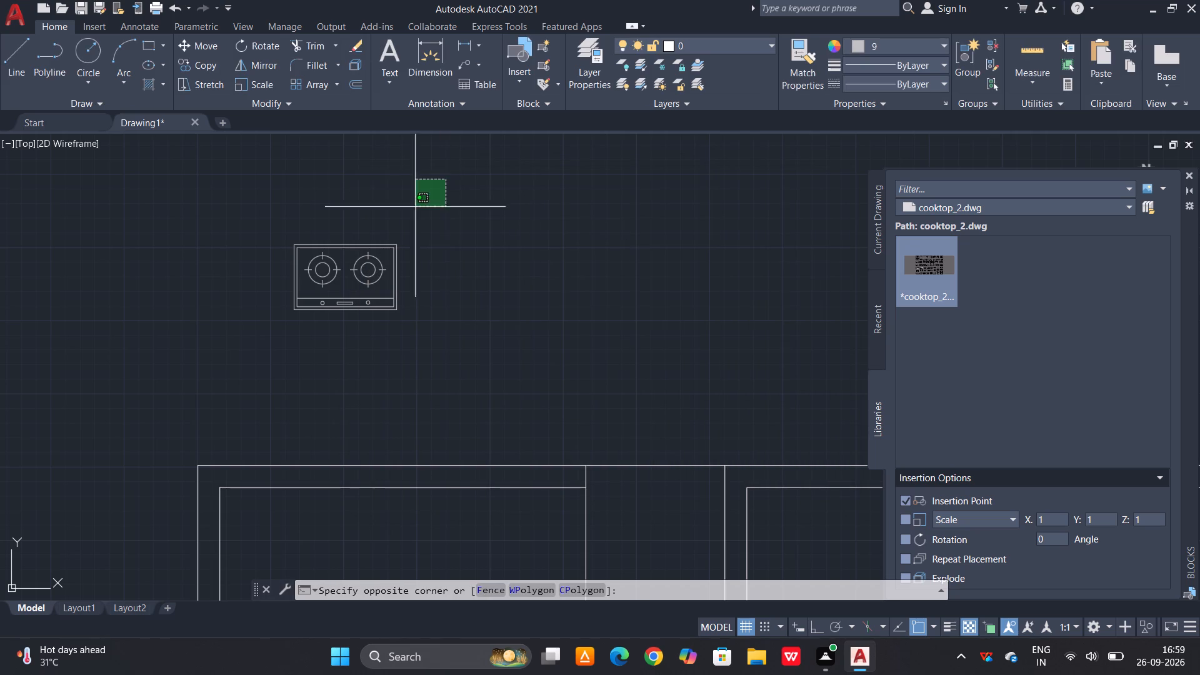
click(239, 341)
key(m)
key(space)
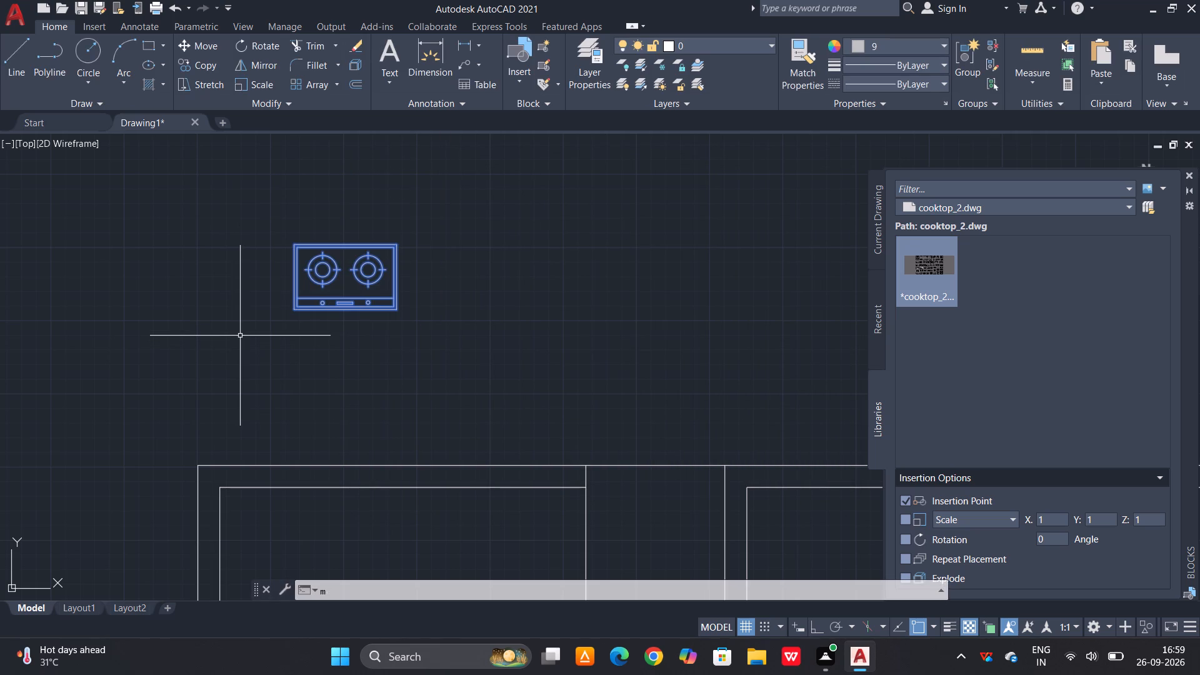
click(342, 241)
scroll(376, 307, down, 1)
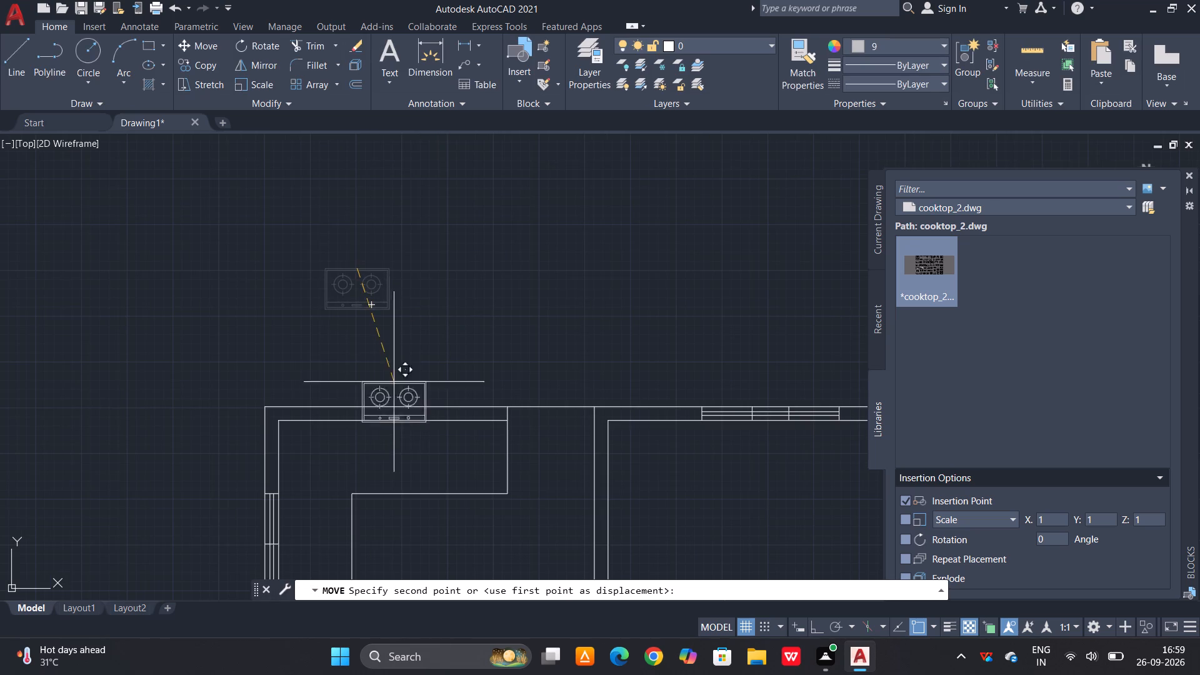
scroll(387, 416, up, 1)
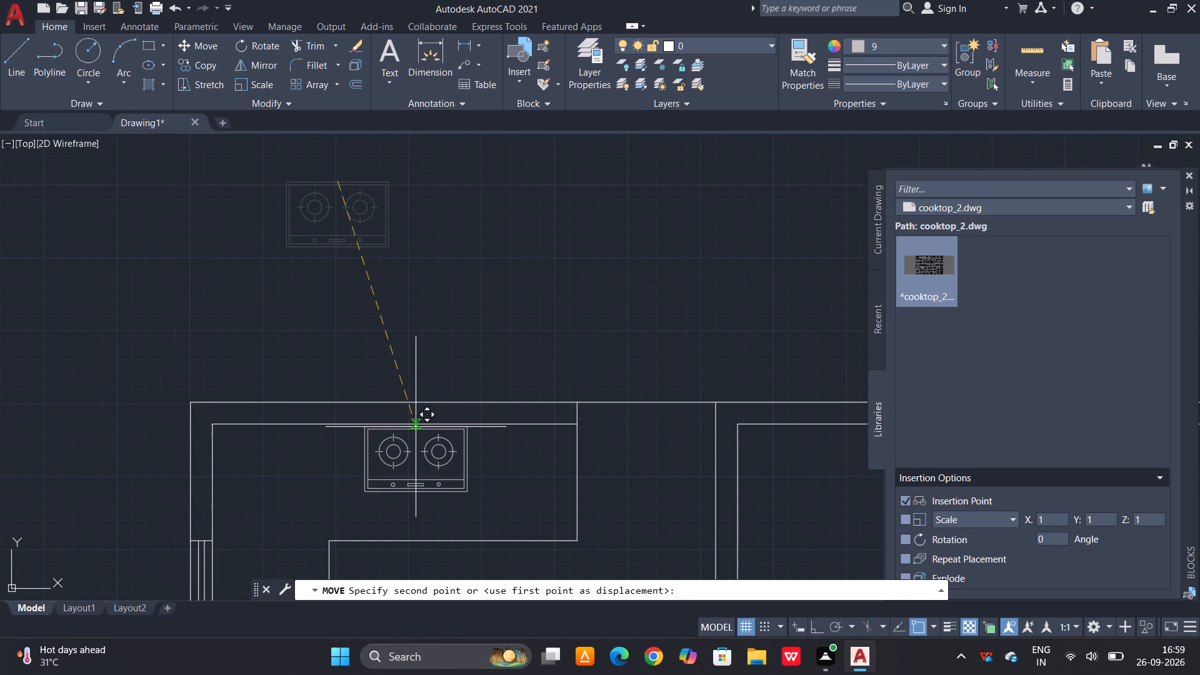
scroll(413, 428, up, 2)
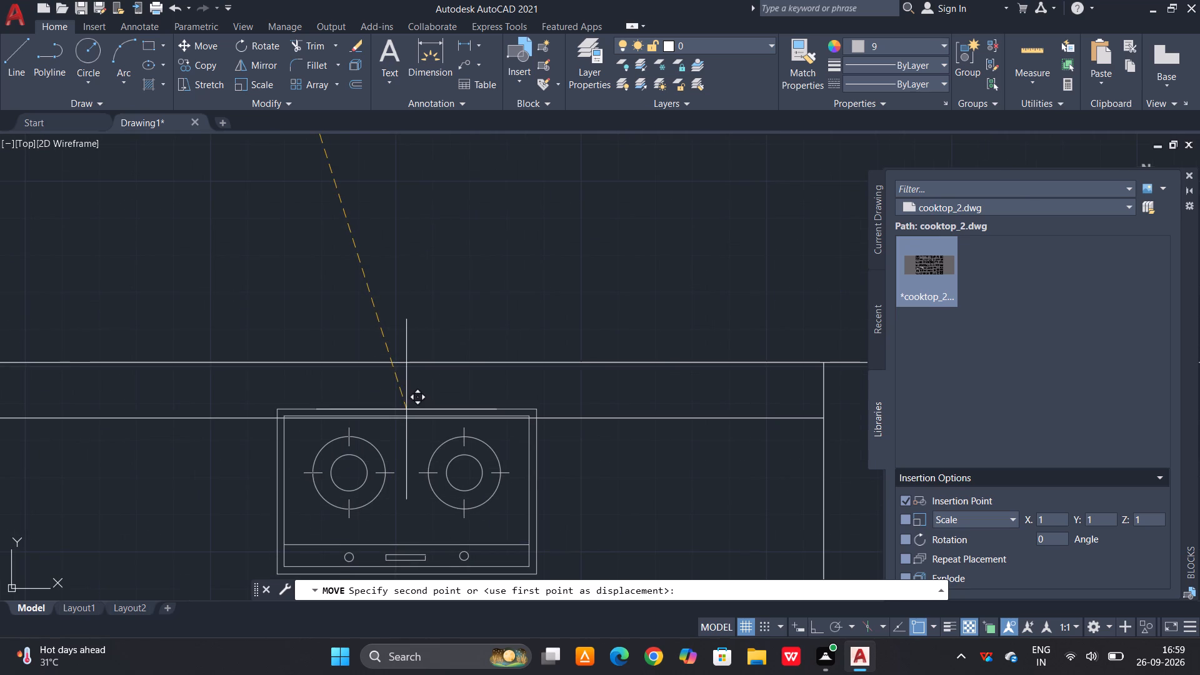
scroll(389, 417, up, 5)
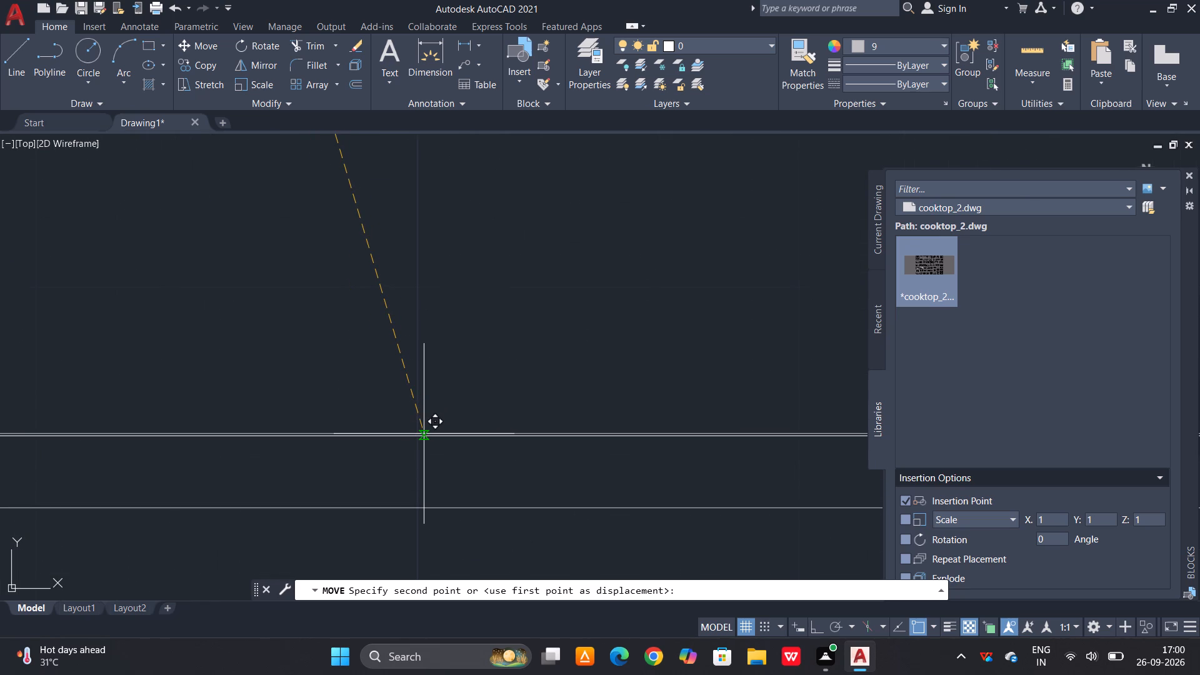
click(420, 439)
Scale up the cooktop from its upper-left corner until it nearly fills the counter depth.
scroll(471, 385, down, 8)
drag(531, 407, 527, 416)
click(430, 471)
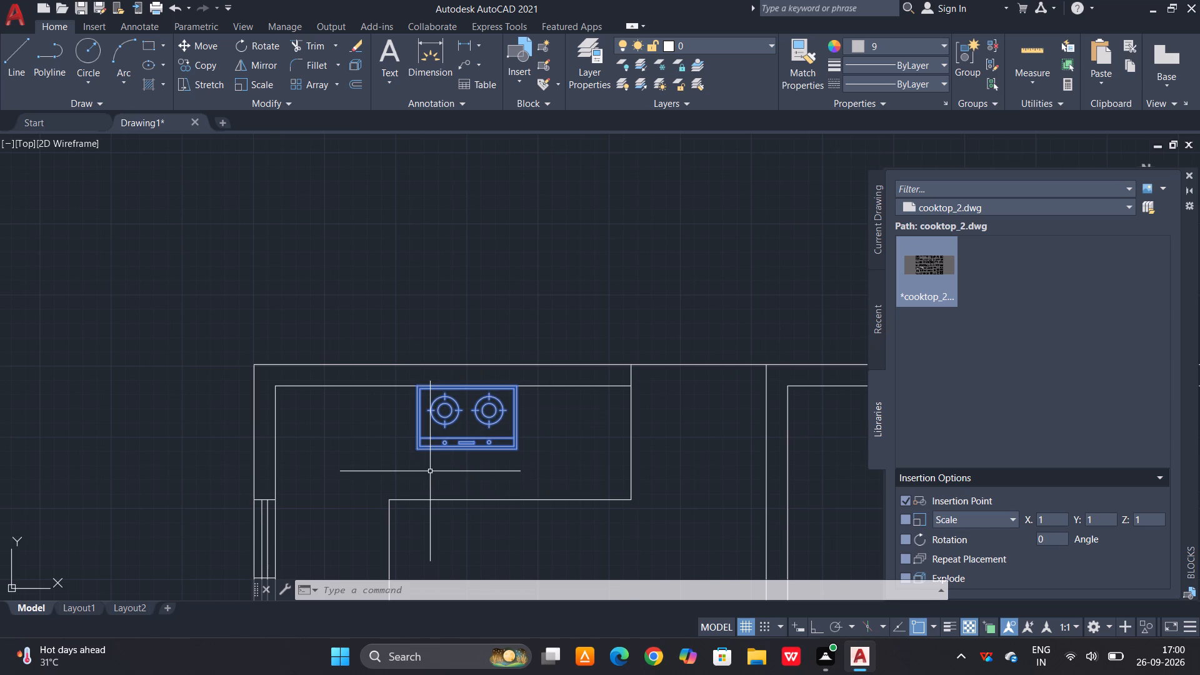
text(sc)
key(space)
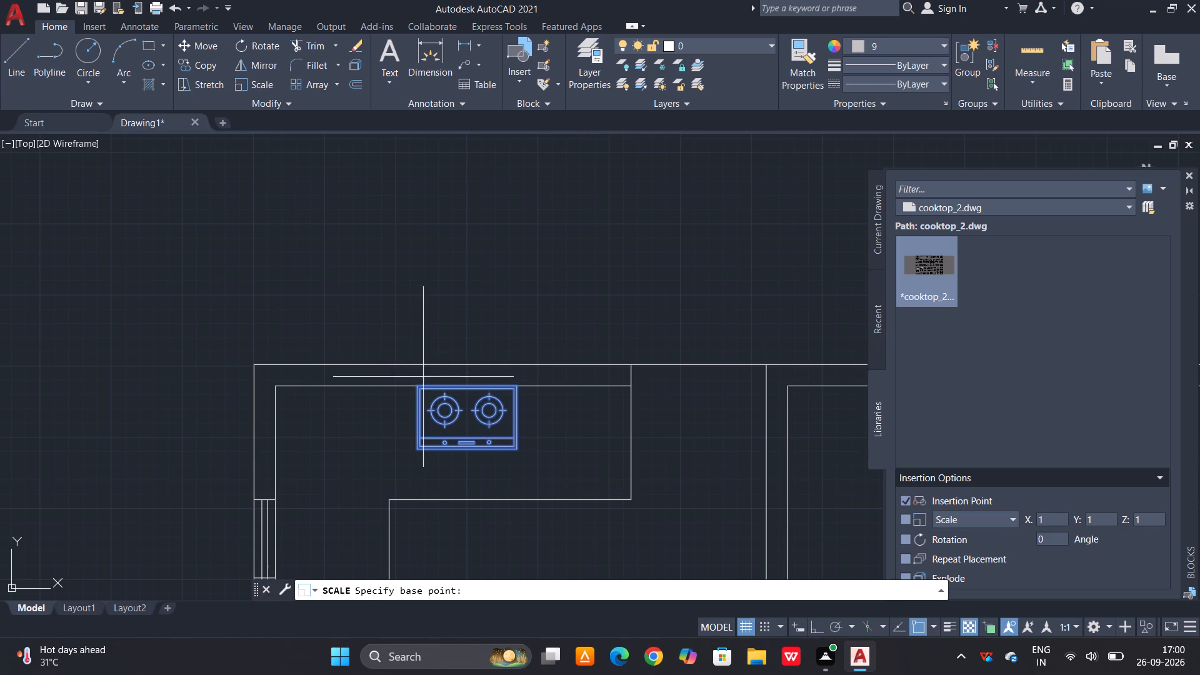
click(412, 382)
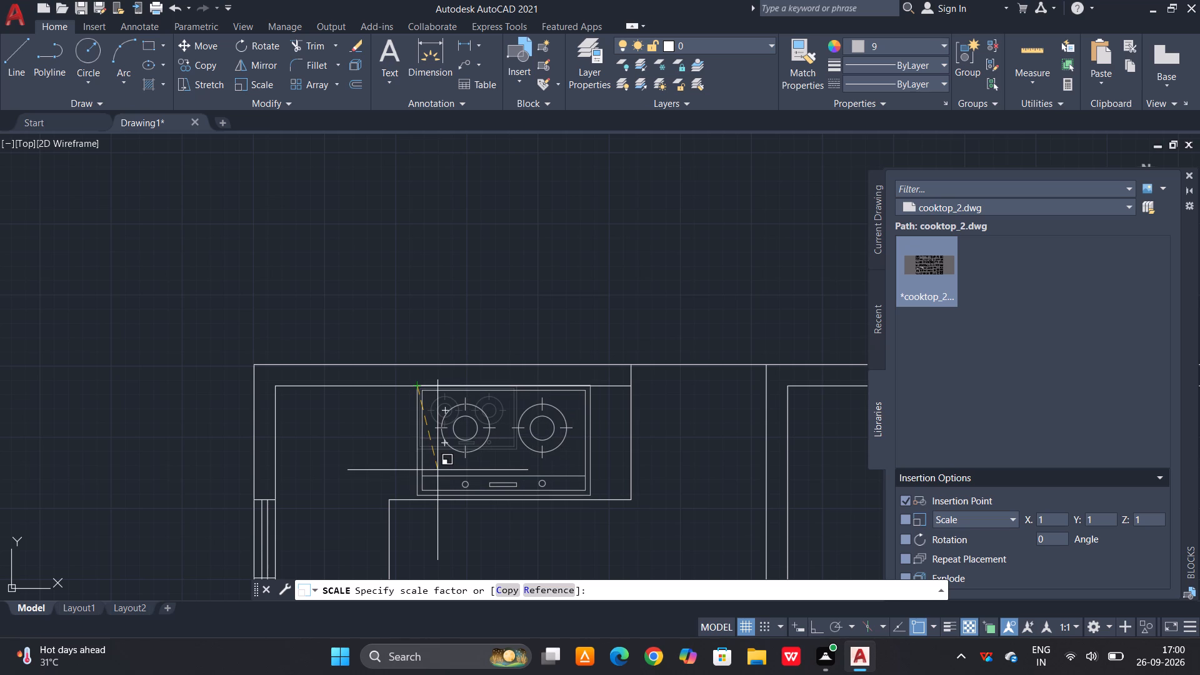
click(437, 470)
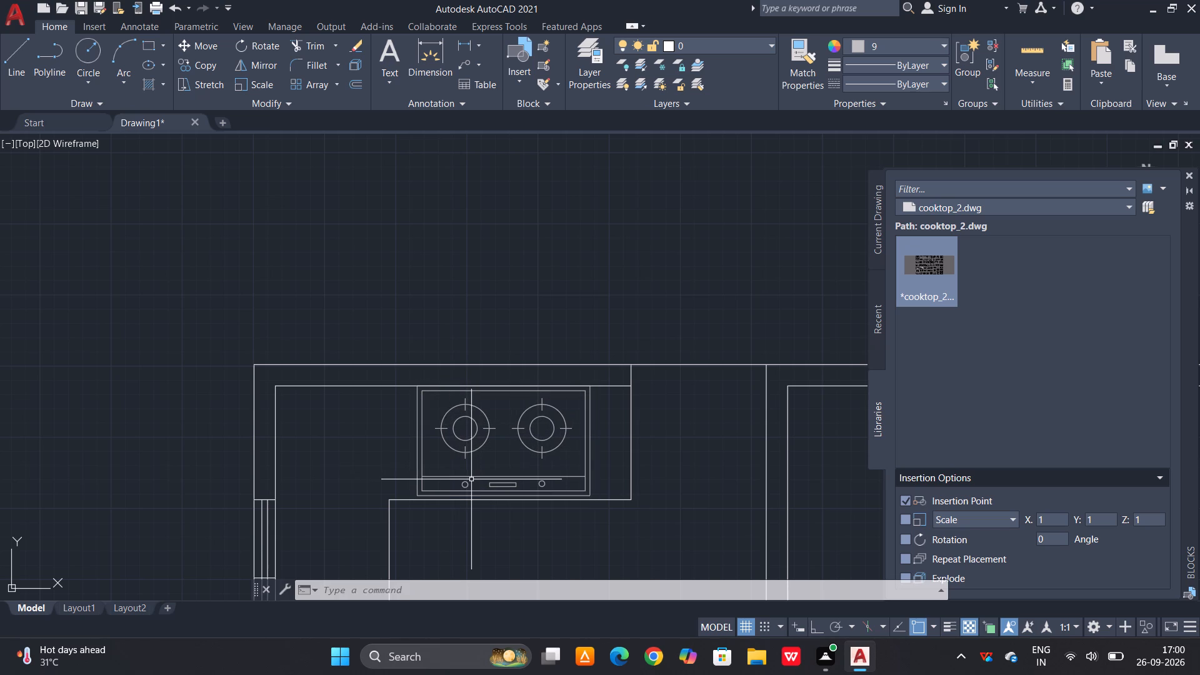
Load drop-in_kitchen_sinks.dwg from Downloads as the block library.
scroll(581, 436, down, 2)
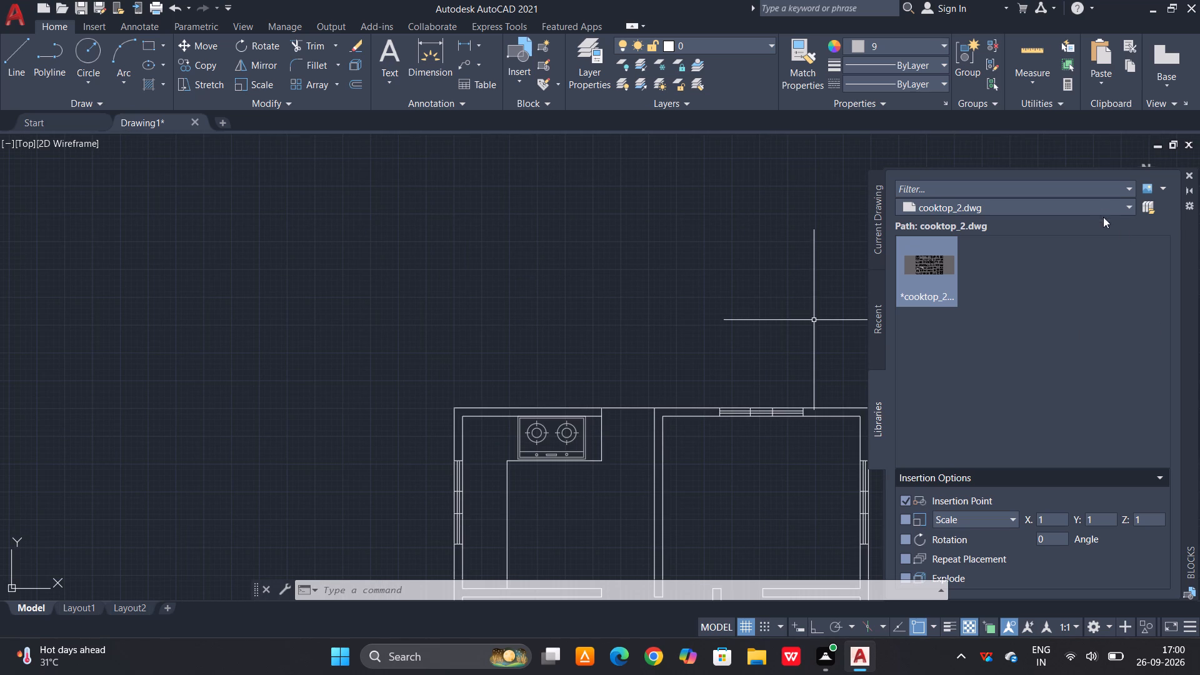
click(1147, 206)
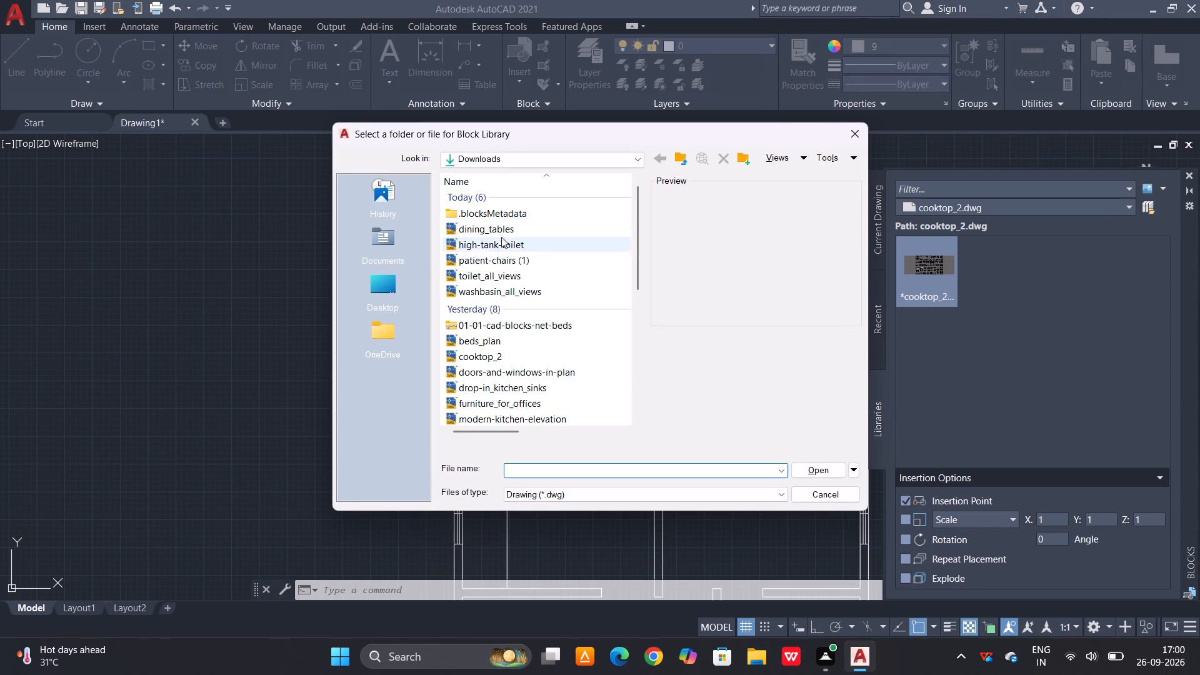
click(491, 288)
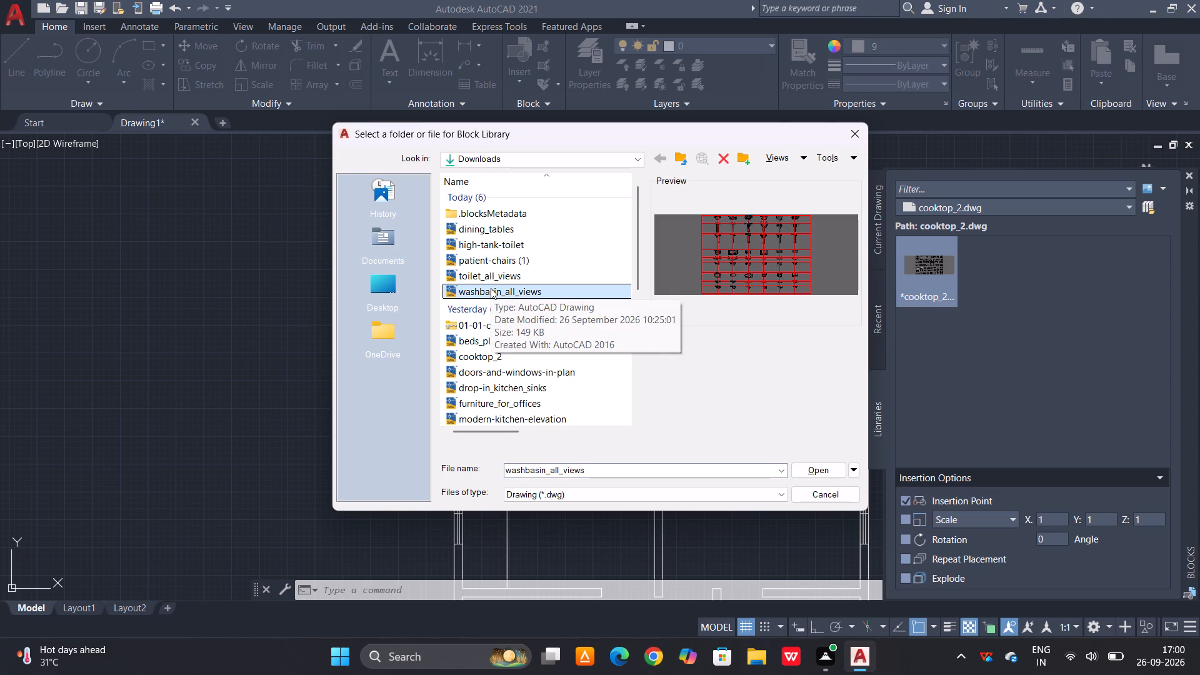
click(474, 387)
drag(729, 262, 89, 333)
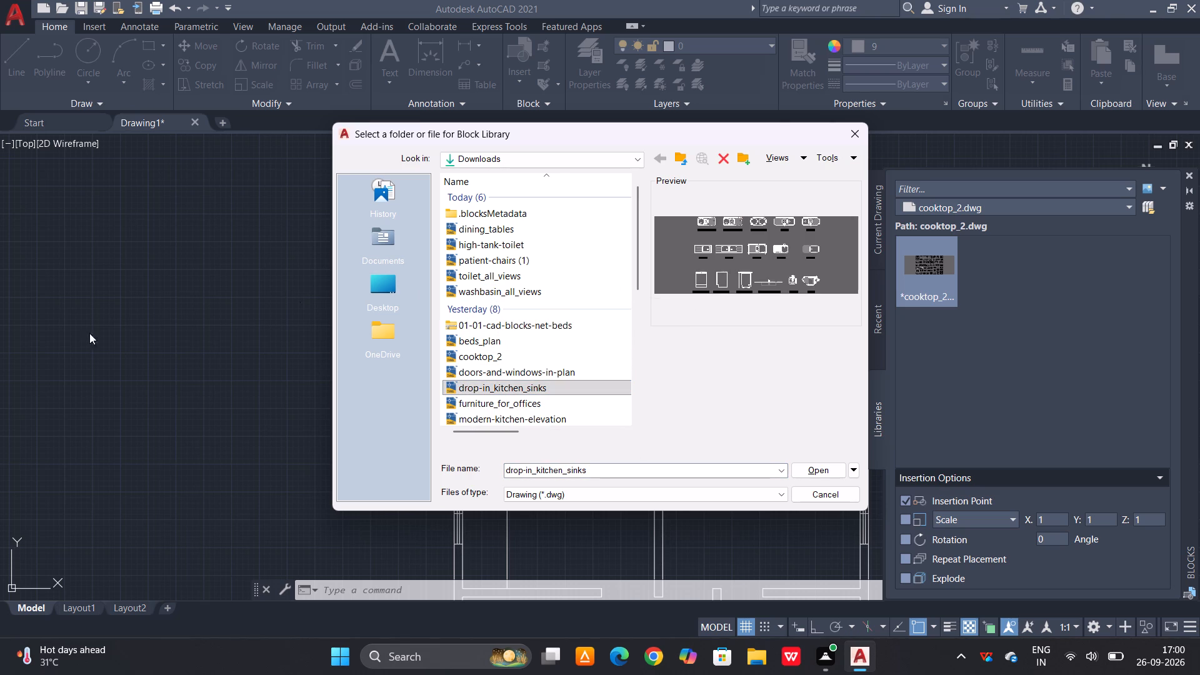
drag(89, 333, 186, 362)
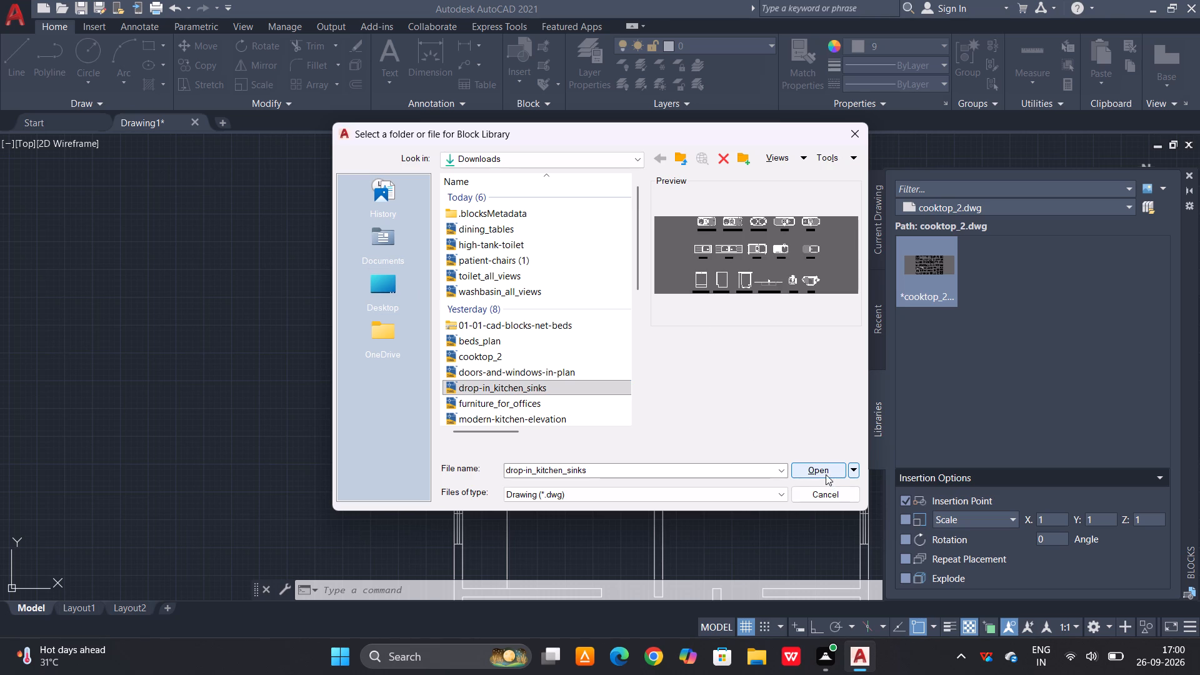
click(826, 474)
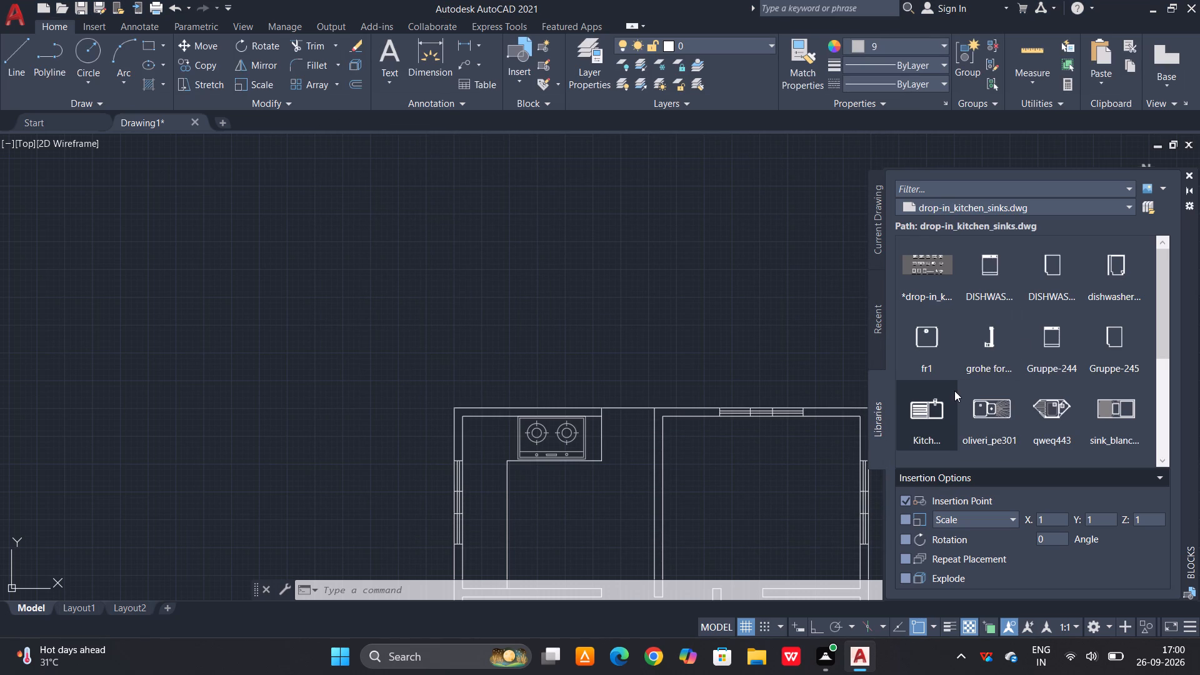
Insert the rounded single-bowl kitchen sink block with a ribbed drainboard above the floor plan.
scroll(954, 391, down, 2)
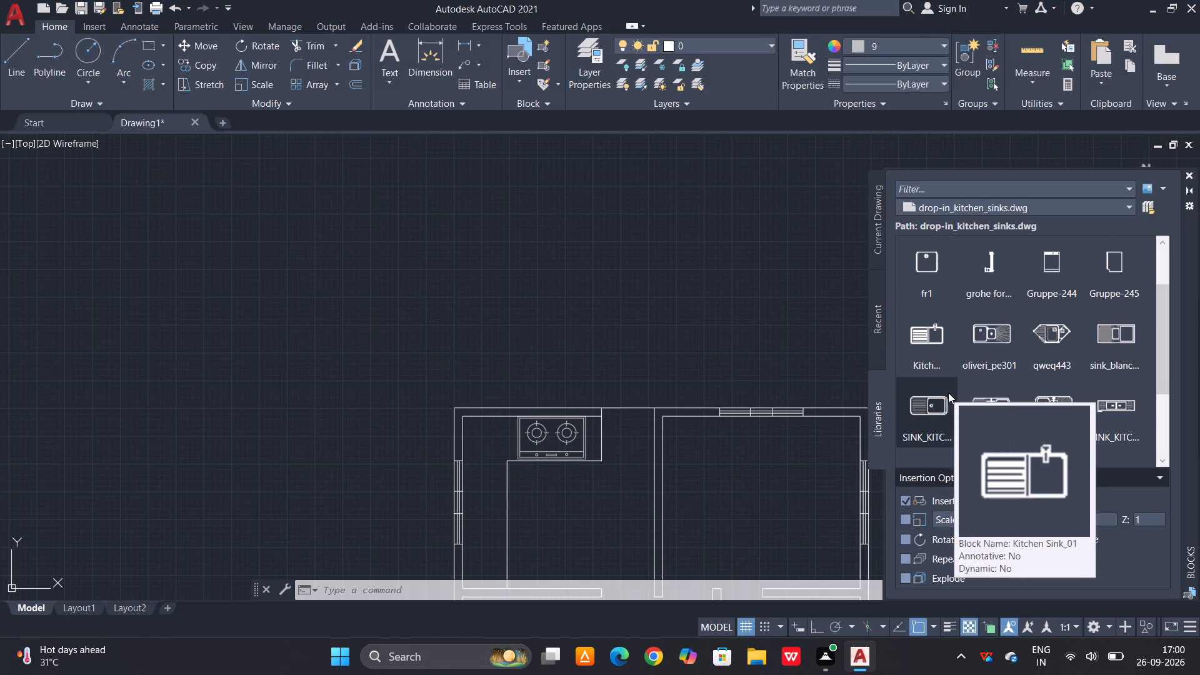
scroll(1113, 365, down, 1)
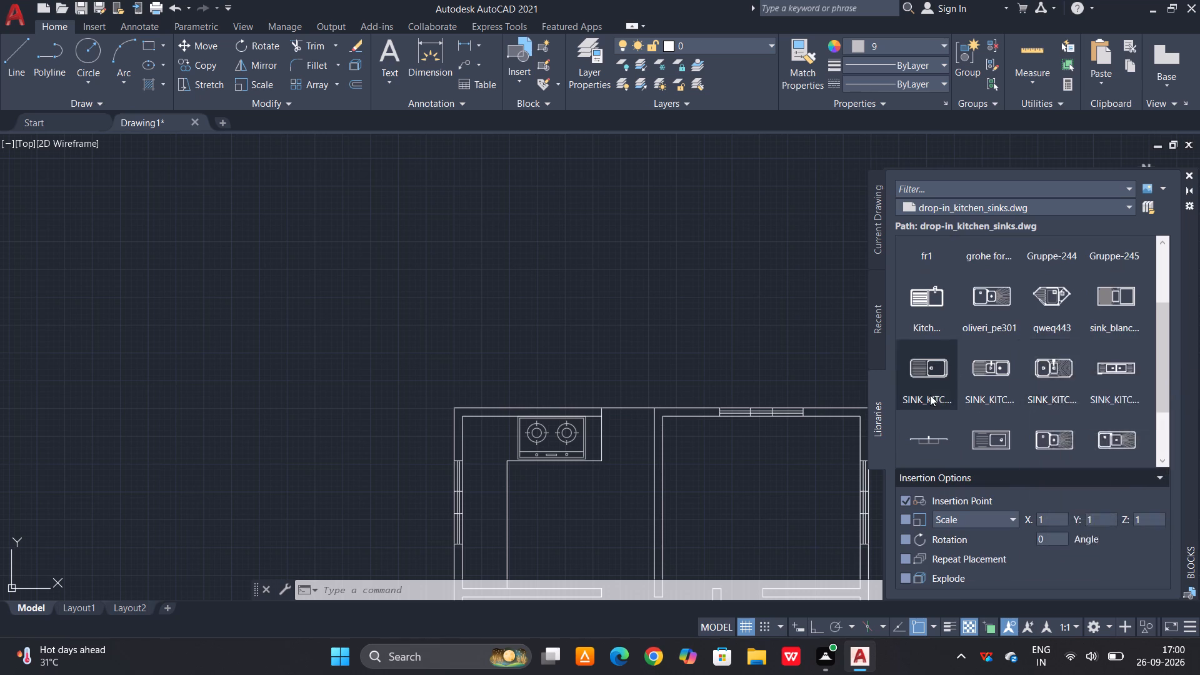
scroll(930, 395, down, 2)
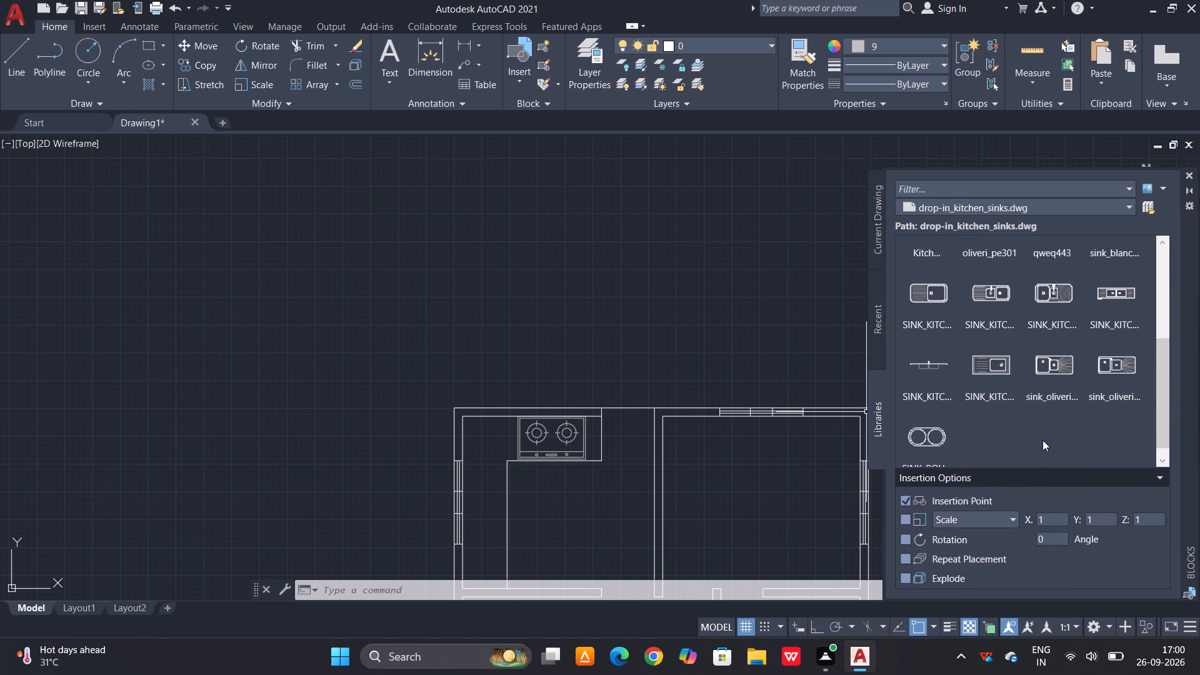
scroll(1042, 438, down, 1)
scroll(1042, 438, up, 1)
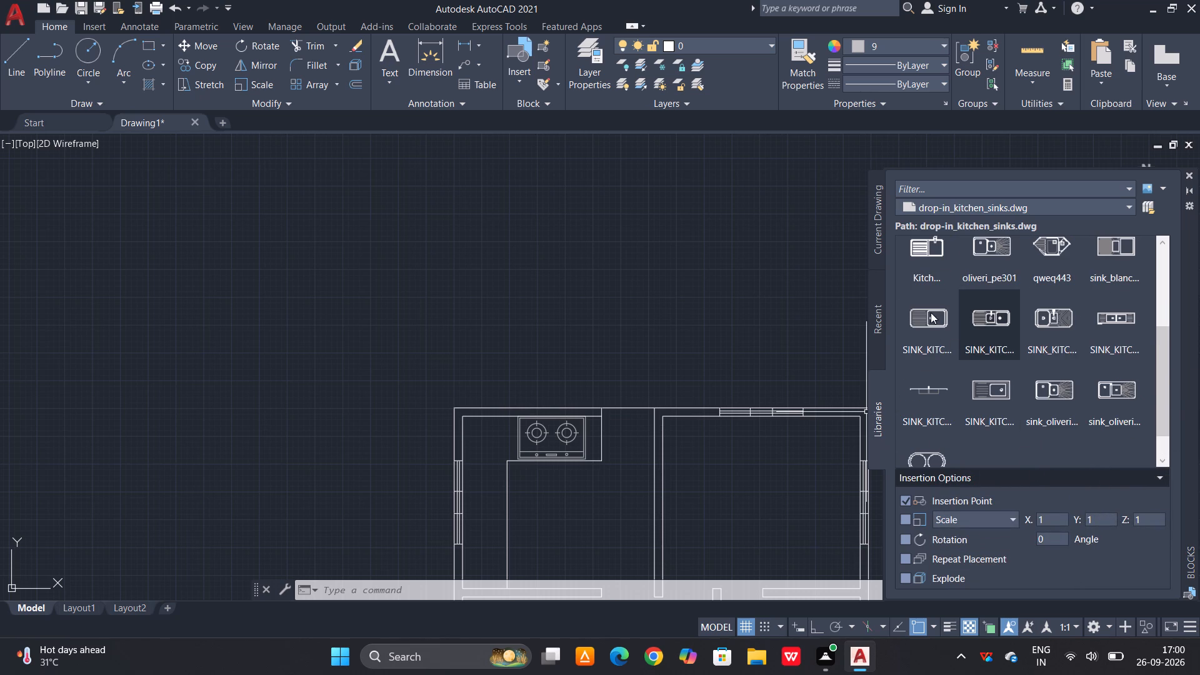
drag(931, 312, 560, 297)
Move the sink by the midpoint of its upper edge into the kitchen's open floor area below the cooktop.
scroll(564, 301, up, 4)
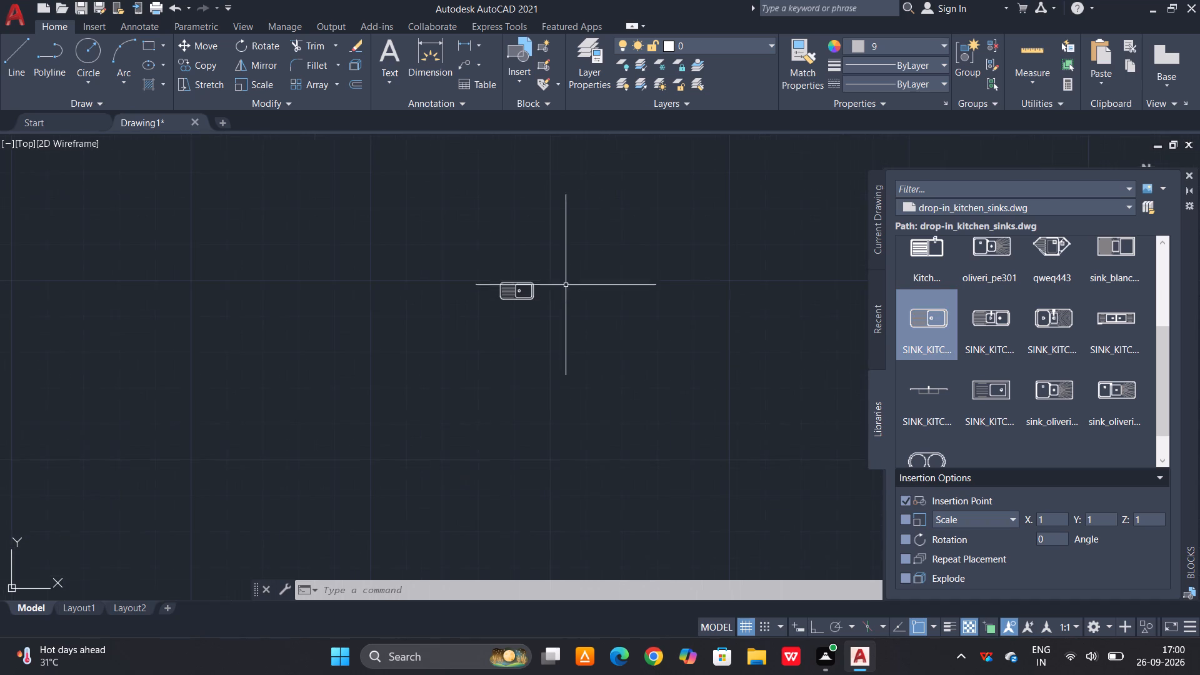
scroll(559, 277, up, 2)
drag(549, 234, 509, 281)
click(319, 366)
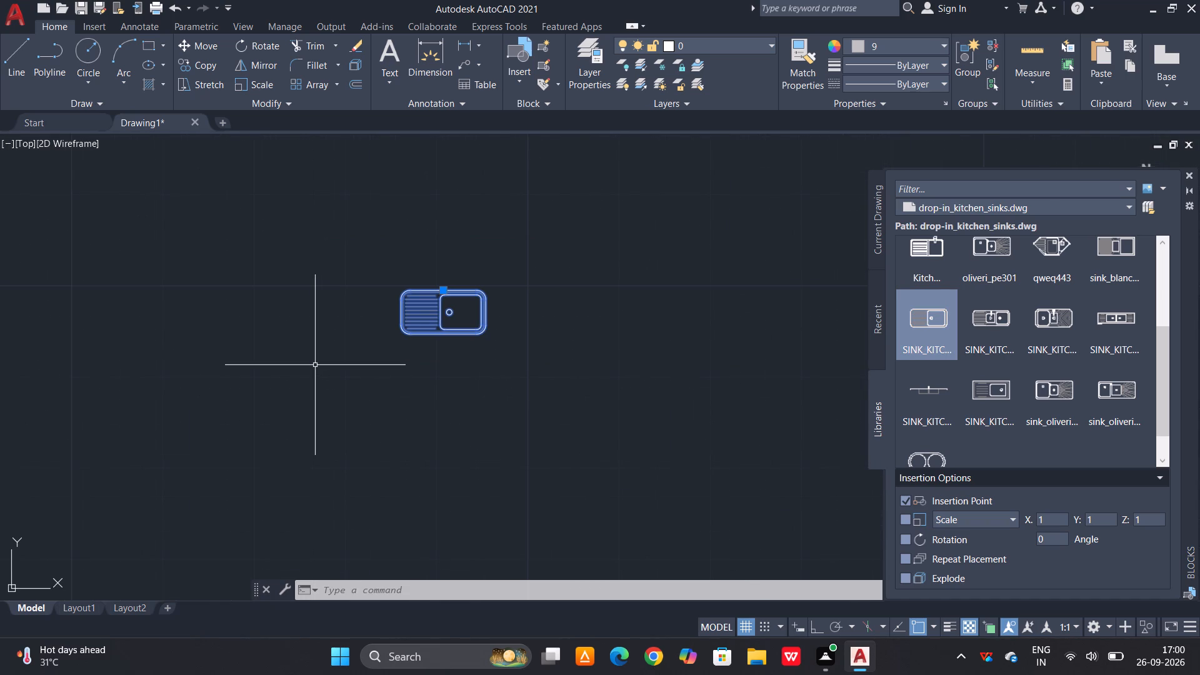
key(m)
key(space)
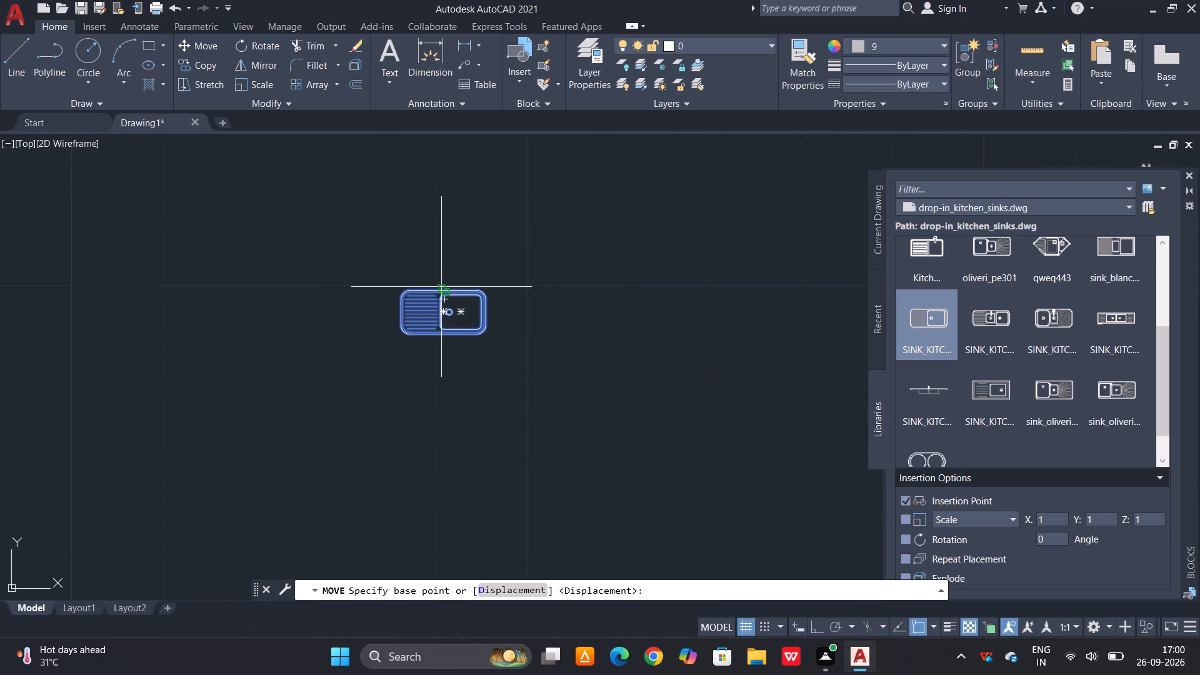
click(441, 287)
scroll(465, 149, down, 6)
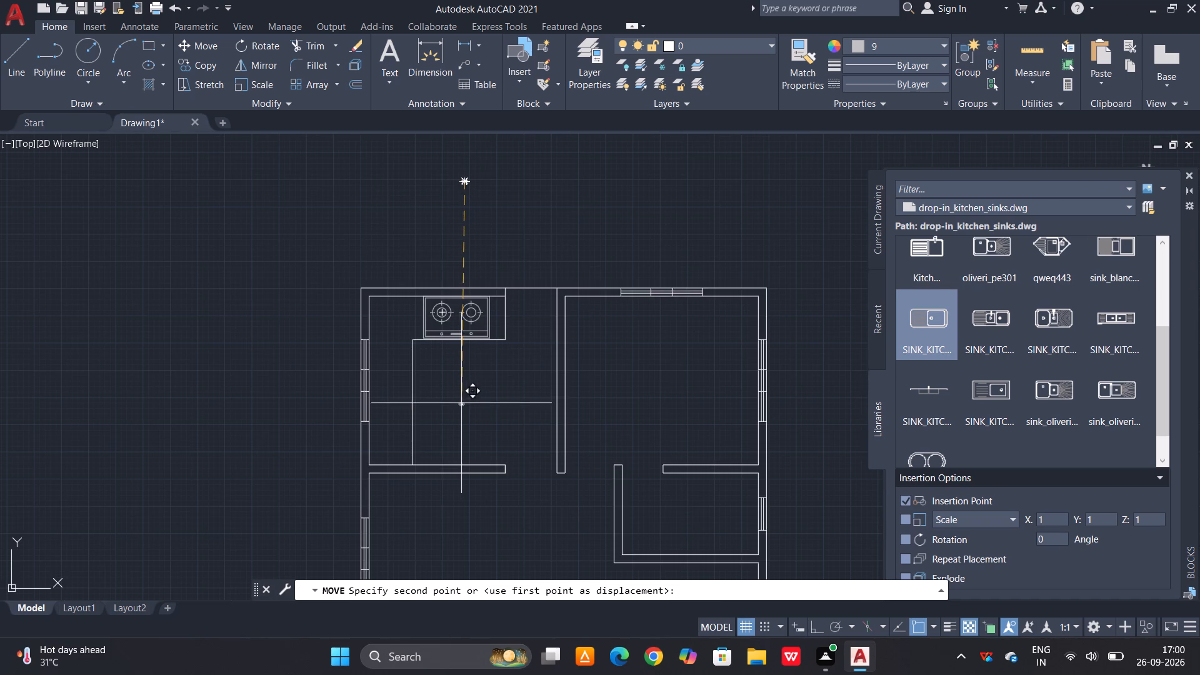
click(461, 401)
Rotate the sink a quarter turn with Ortho on, so its bowl lies above the drainboard.
scroll(461, 399, up, 3)
drag(476, 394, 470, 396)
click(402, 449)
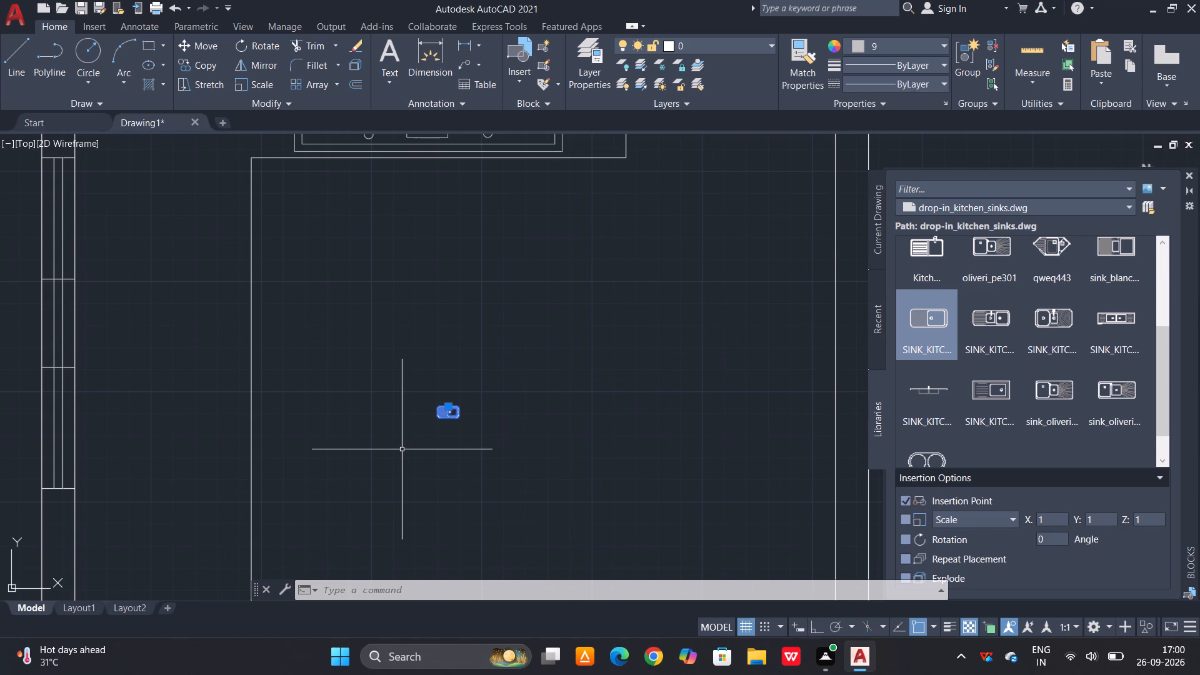
text(ro)
key(space)
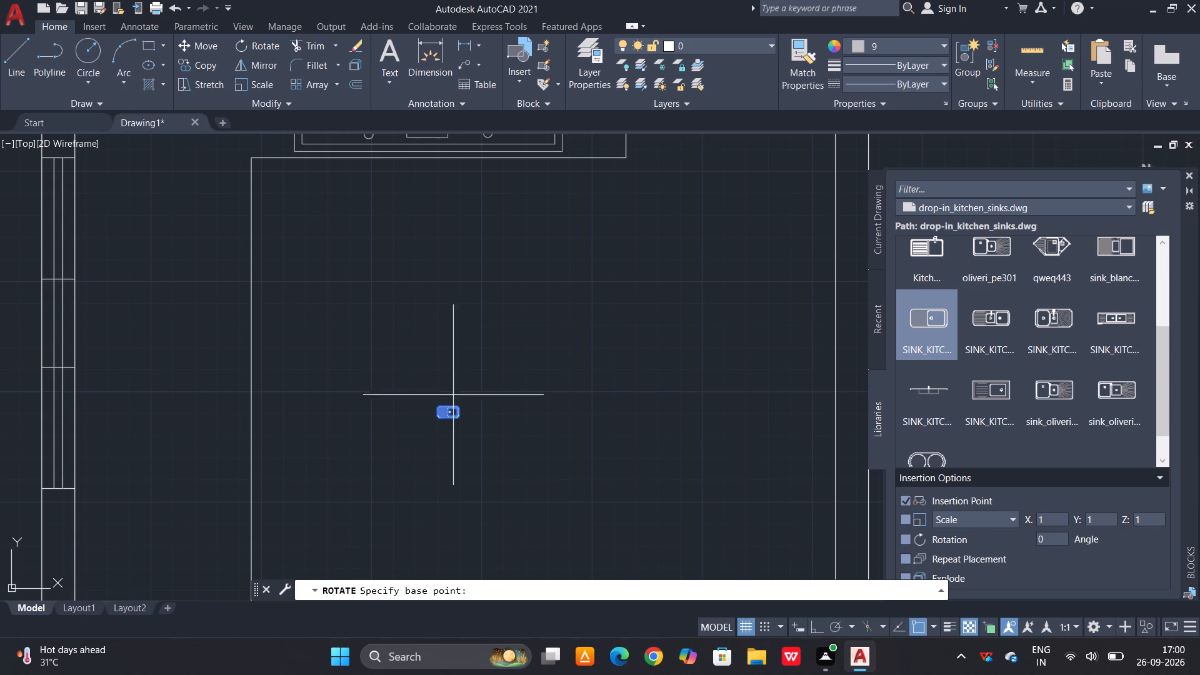
click(448, 399)
key(F8)
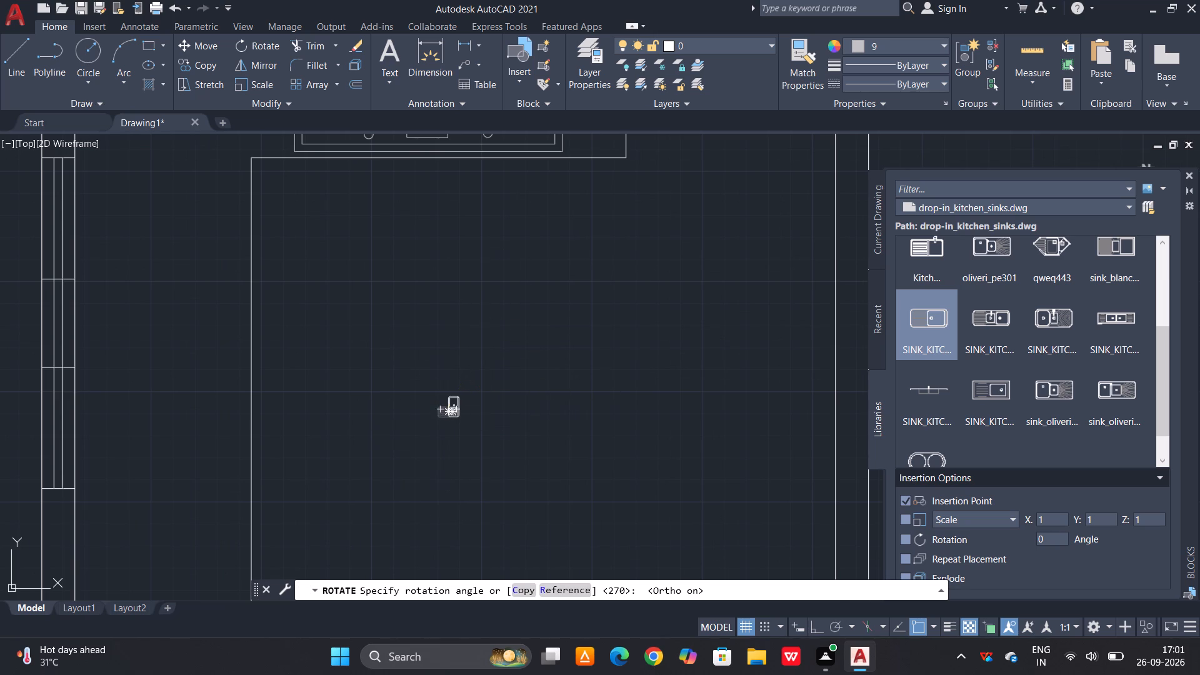
scroll(476, 336, up, 3)
scroll(474, 333, down, 2)
click(474, 333)
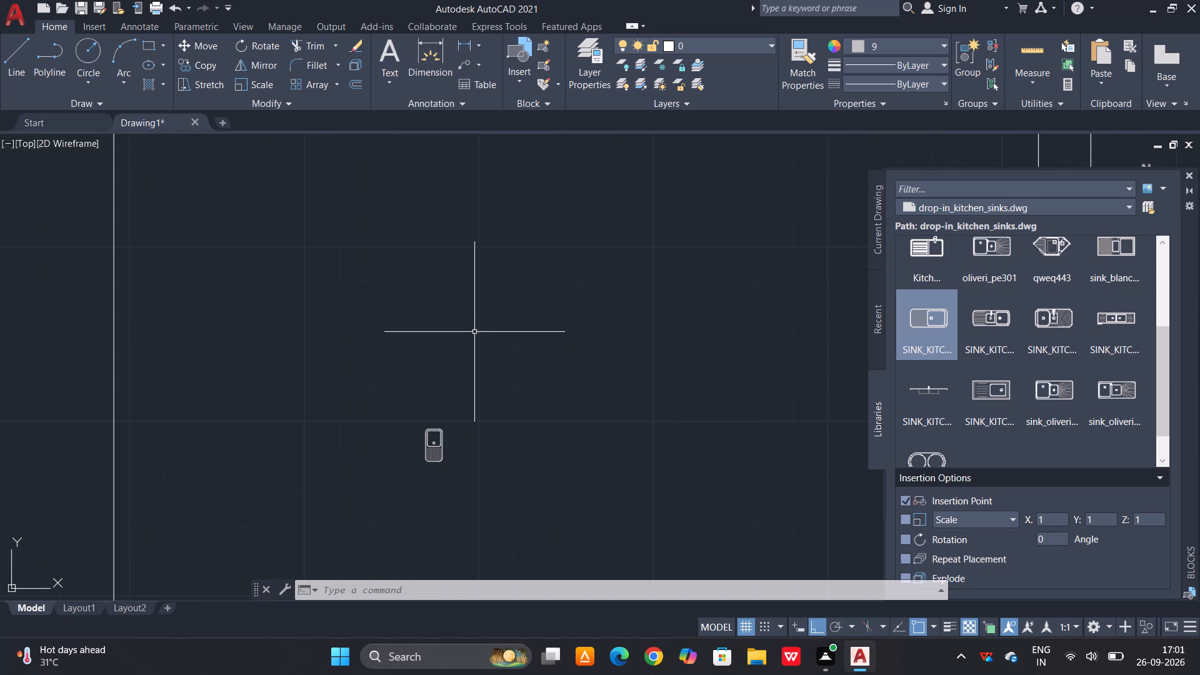
Move the sink by the midpoint of its long left edge onto the kitchen's left wall, centered on the window.
drag(457, 407, 459, 414)
click(404, 490)
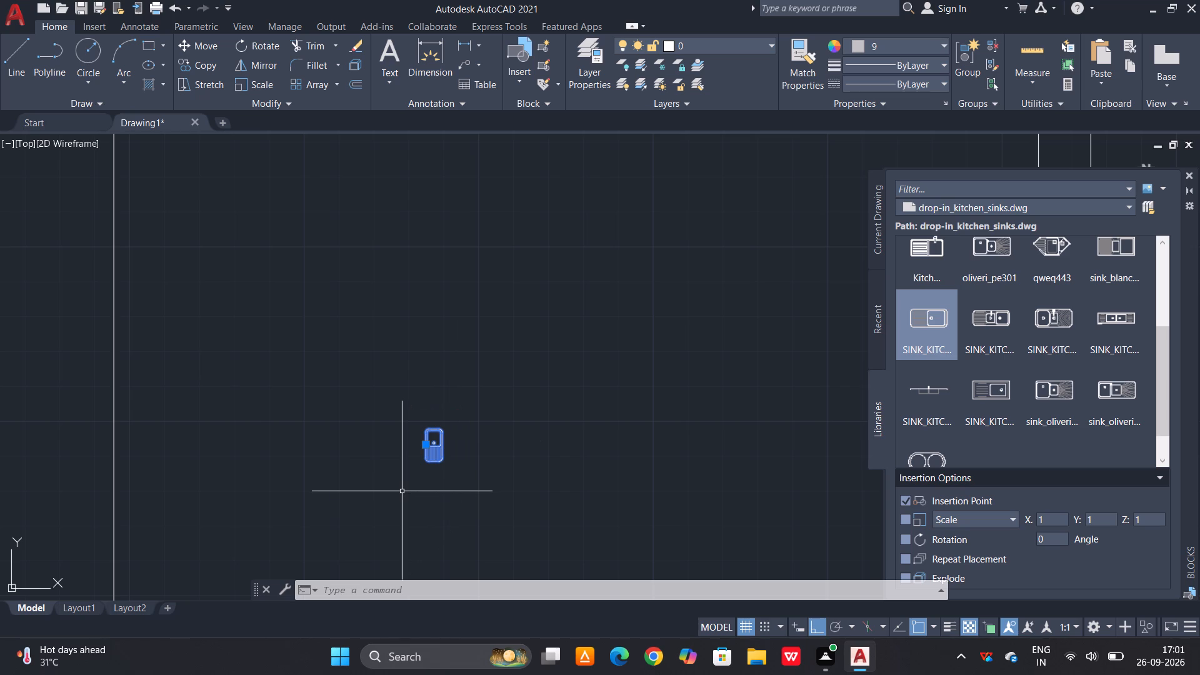
key(m)
key(space)
scroll(416, 453, up, 5)
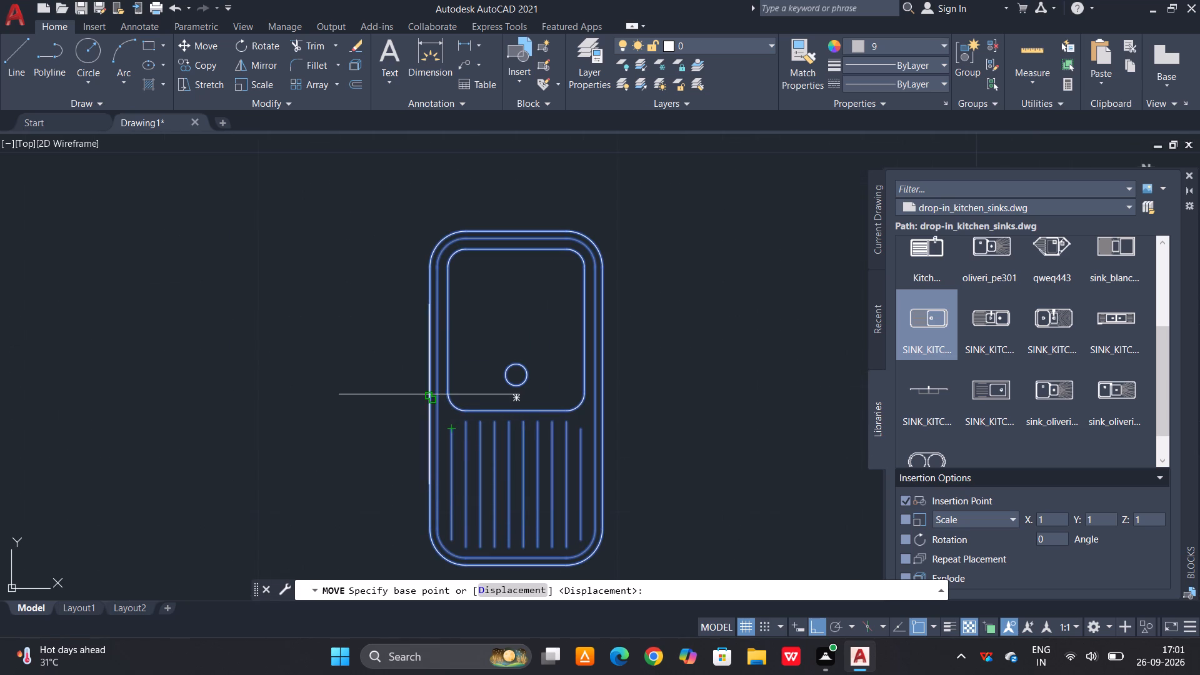
click(427, 394)
scroll(469, 372, down, 6)
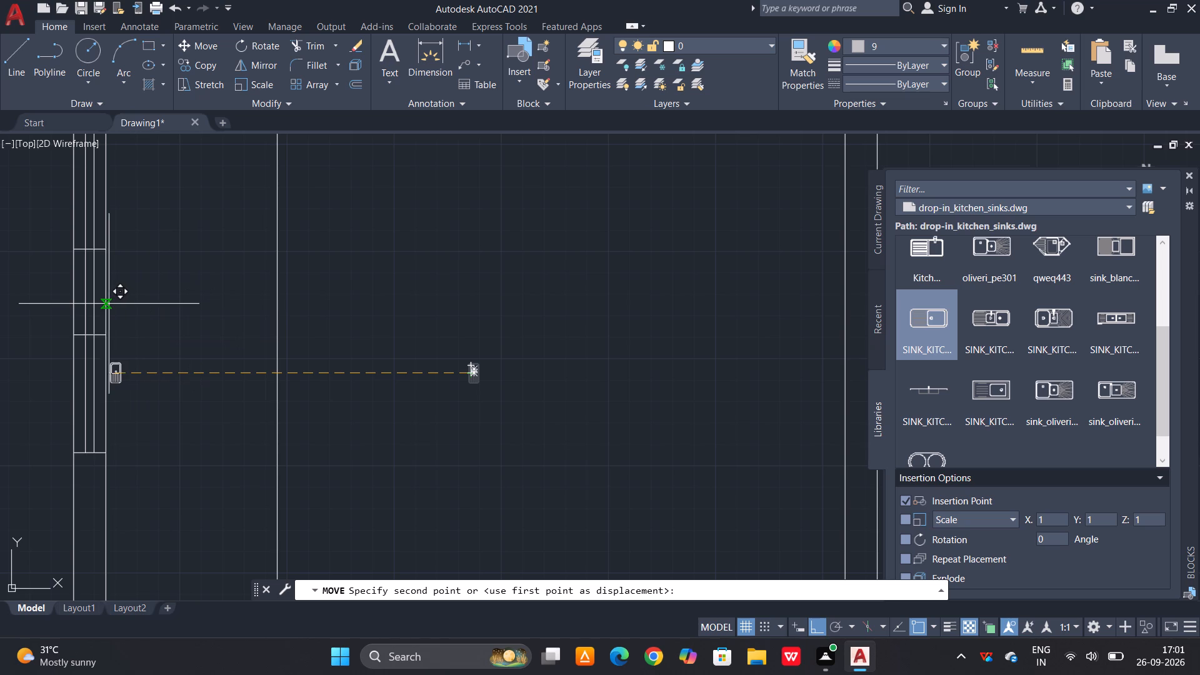
middle_drag(118, 307, 197, 374)
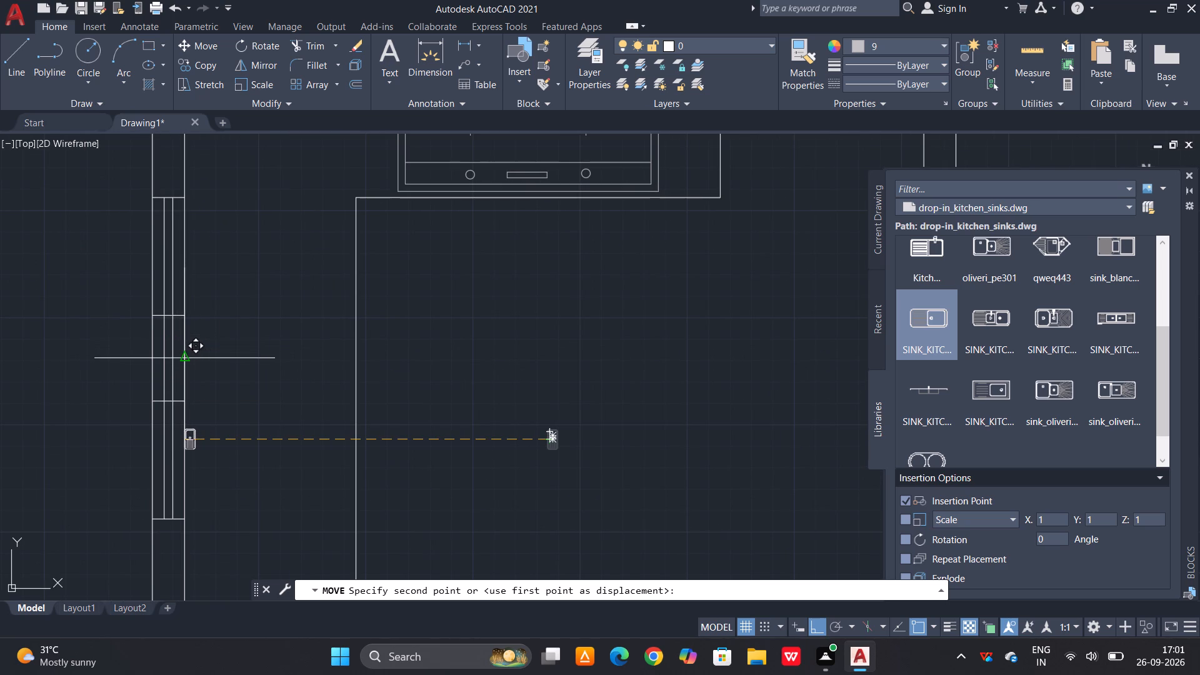
click(180, 358)
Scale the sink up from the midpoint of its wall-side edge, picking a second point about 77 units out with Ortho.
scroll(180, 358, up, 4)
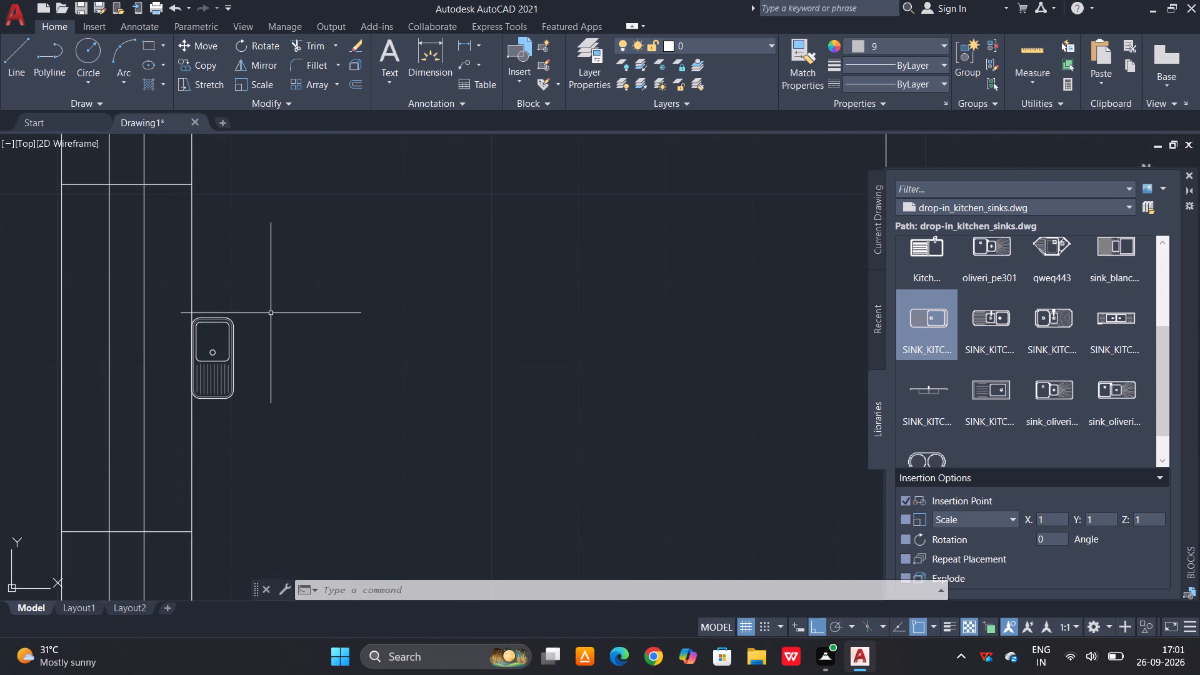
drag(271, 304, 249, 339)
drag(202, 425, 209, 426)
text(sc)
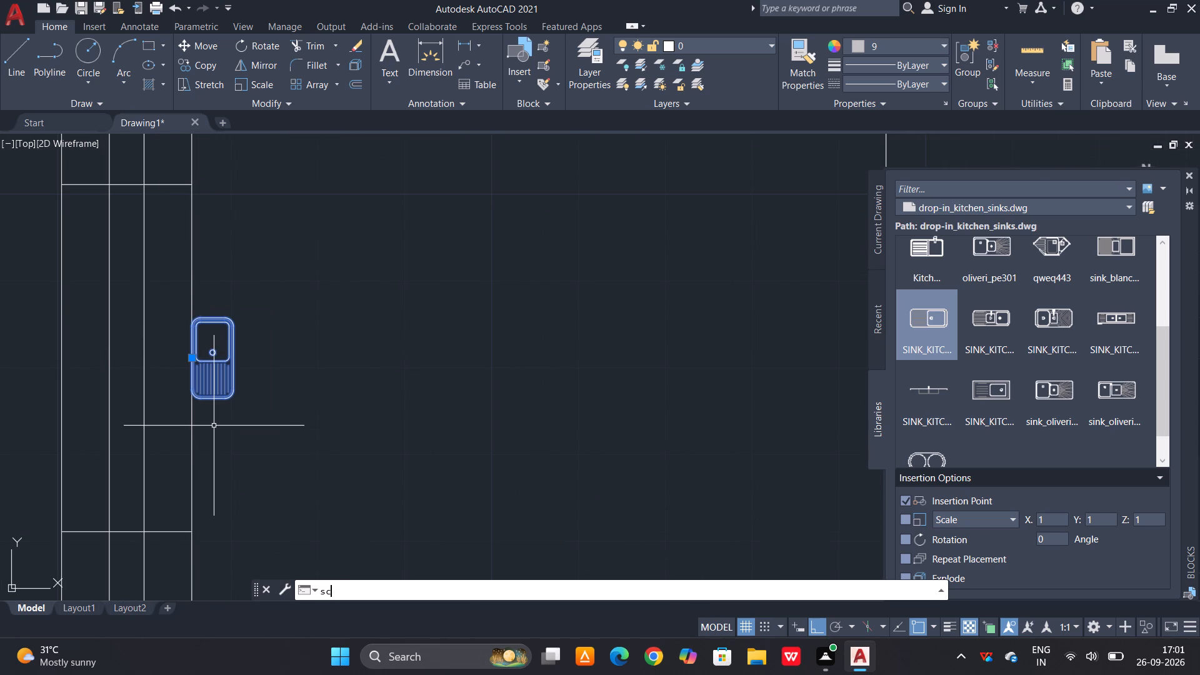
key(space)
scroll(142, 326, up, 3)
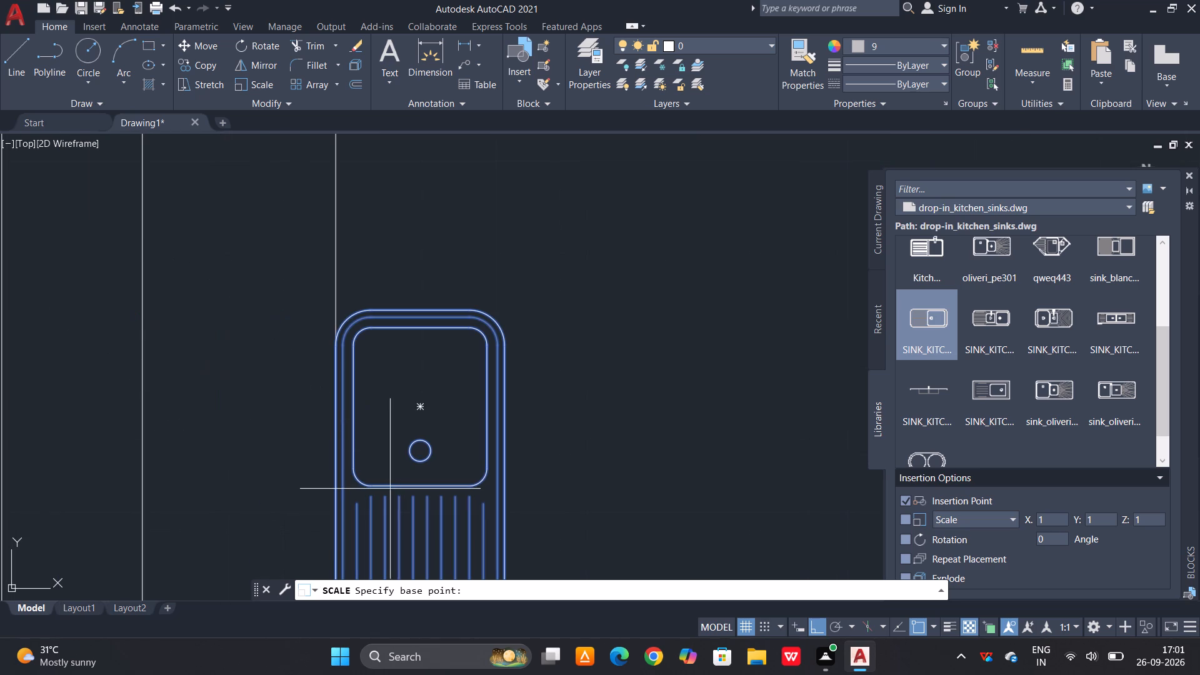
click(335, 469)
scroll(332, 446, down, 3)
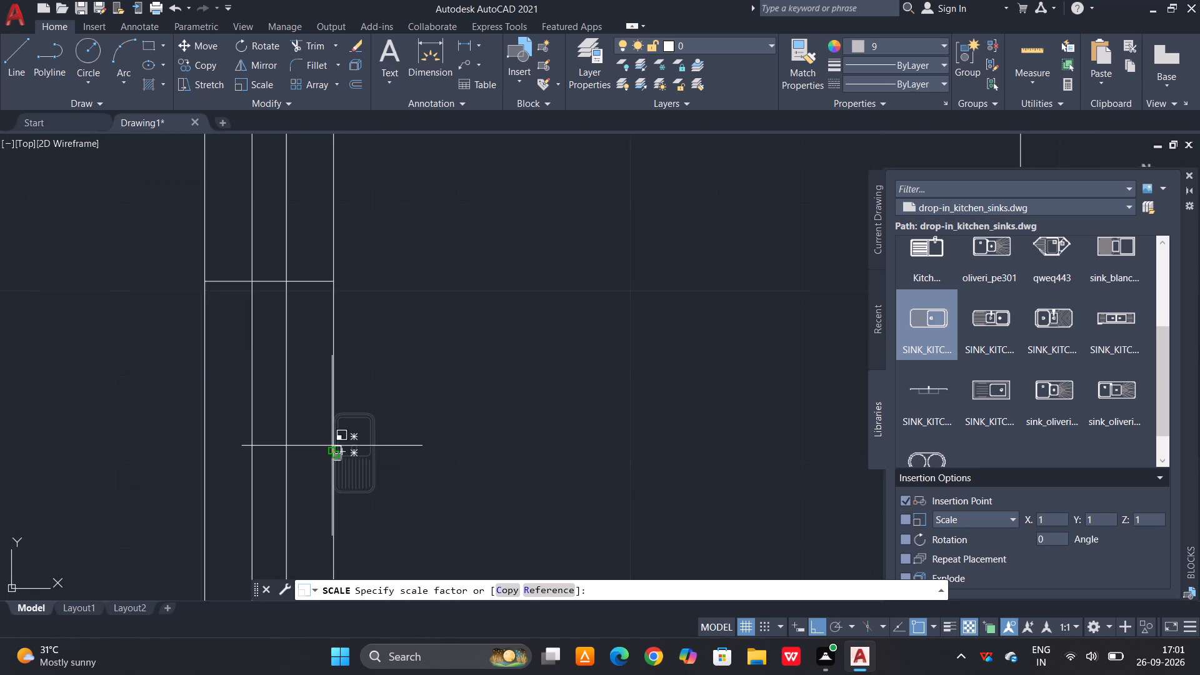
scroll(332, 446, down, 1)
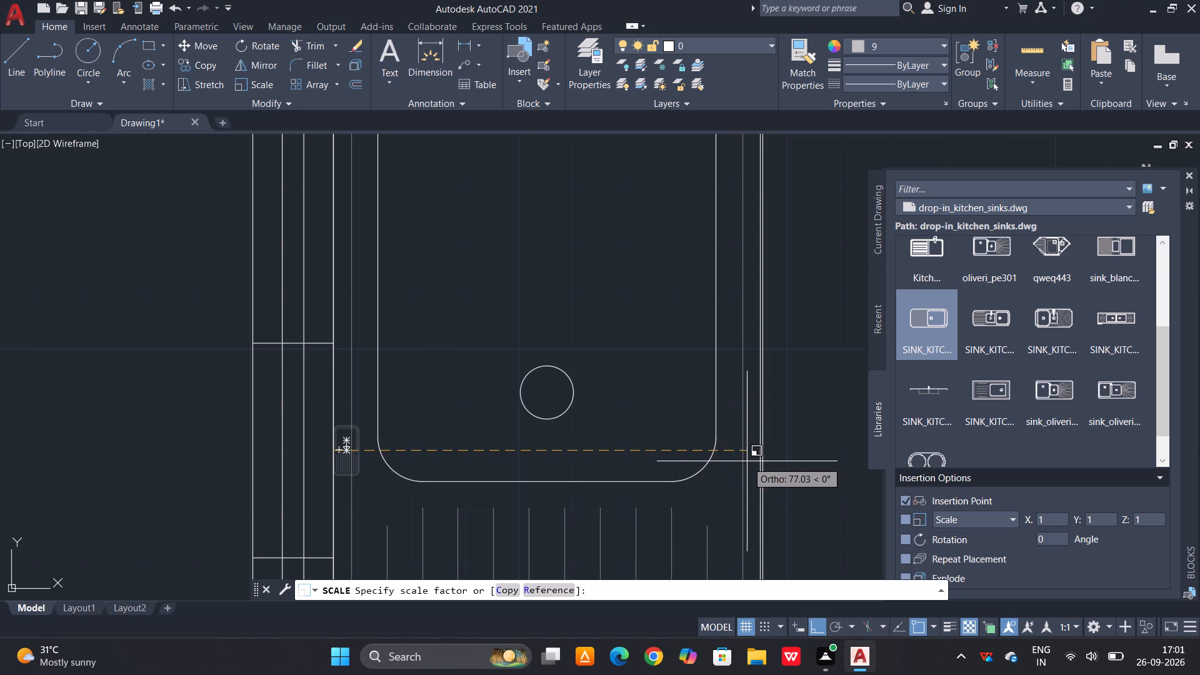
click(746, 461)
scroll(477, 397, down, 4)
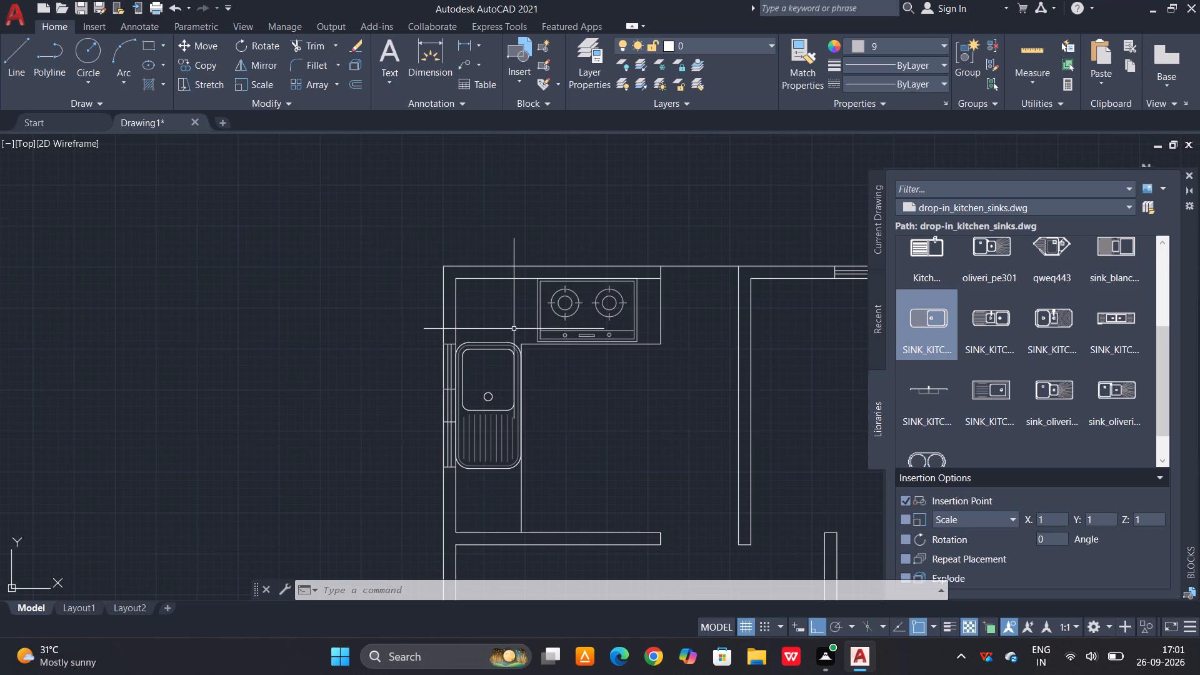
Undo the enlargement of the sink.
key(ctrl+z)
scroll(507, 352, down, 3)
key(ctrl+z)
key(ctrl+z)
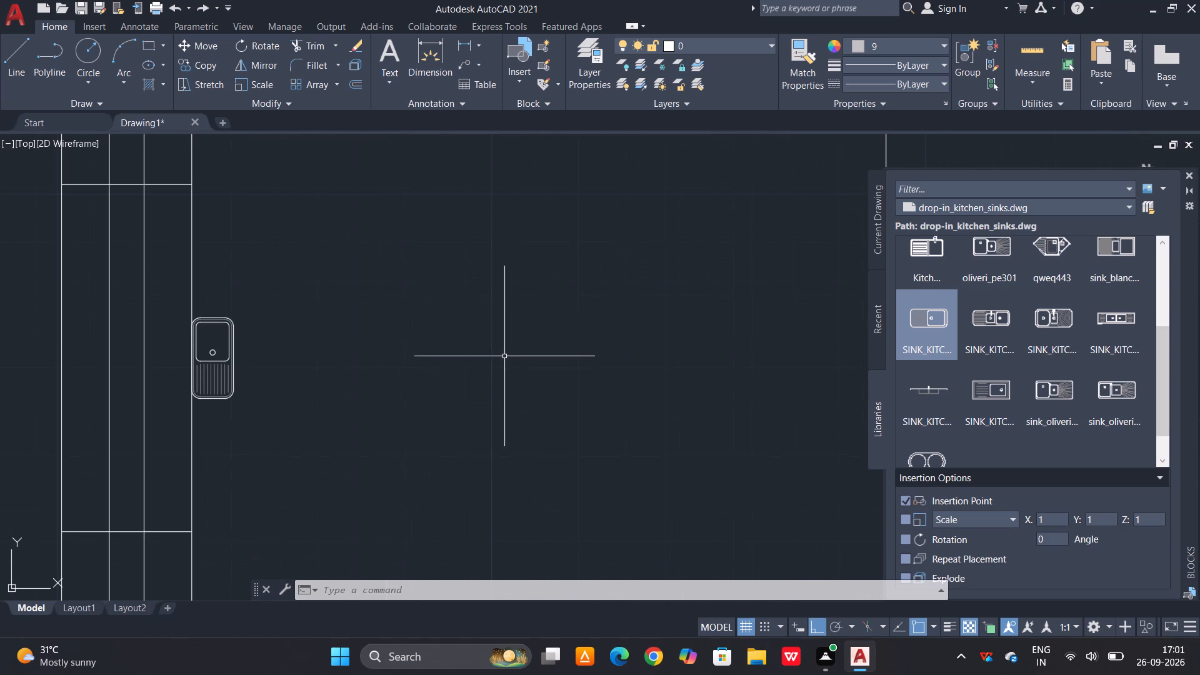
Scale the sink up from the midpoint of its wall-side edge, picking a second point about 47 units out with Ortho.
click(223, 371)
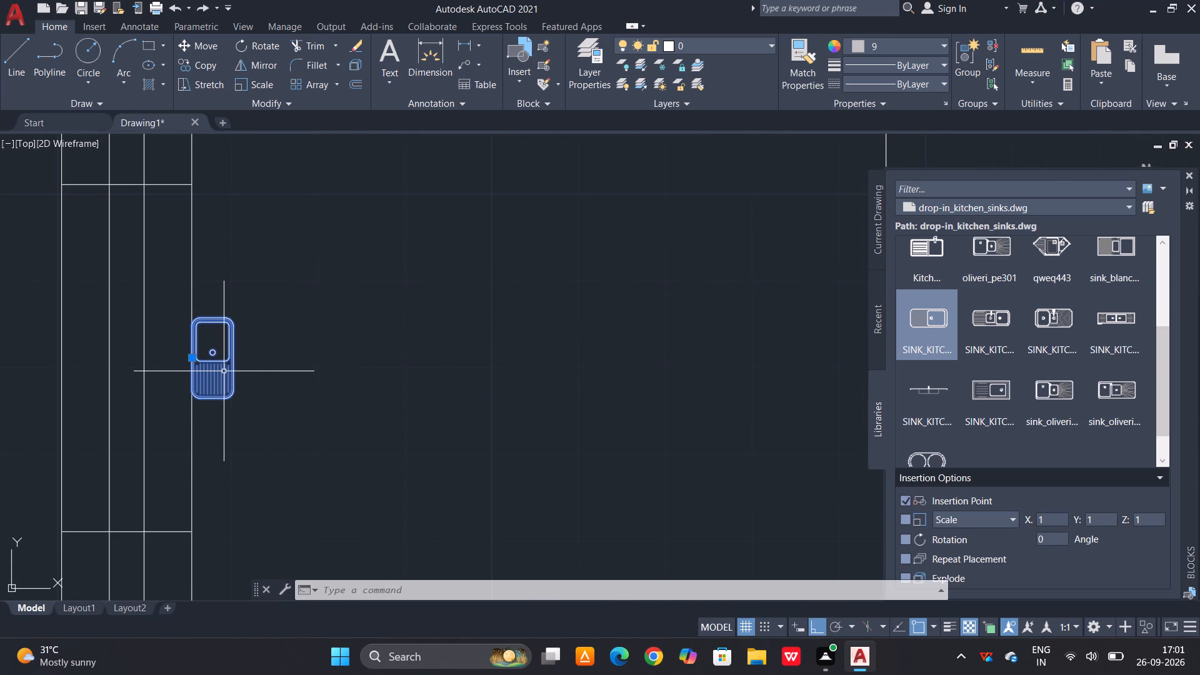
text(sc)
key(space)
scroll(197, 372, up, 2)
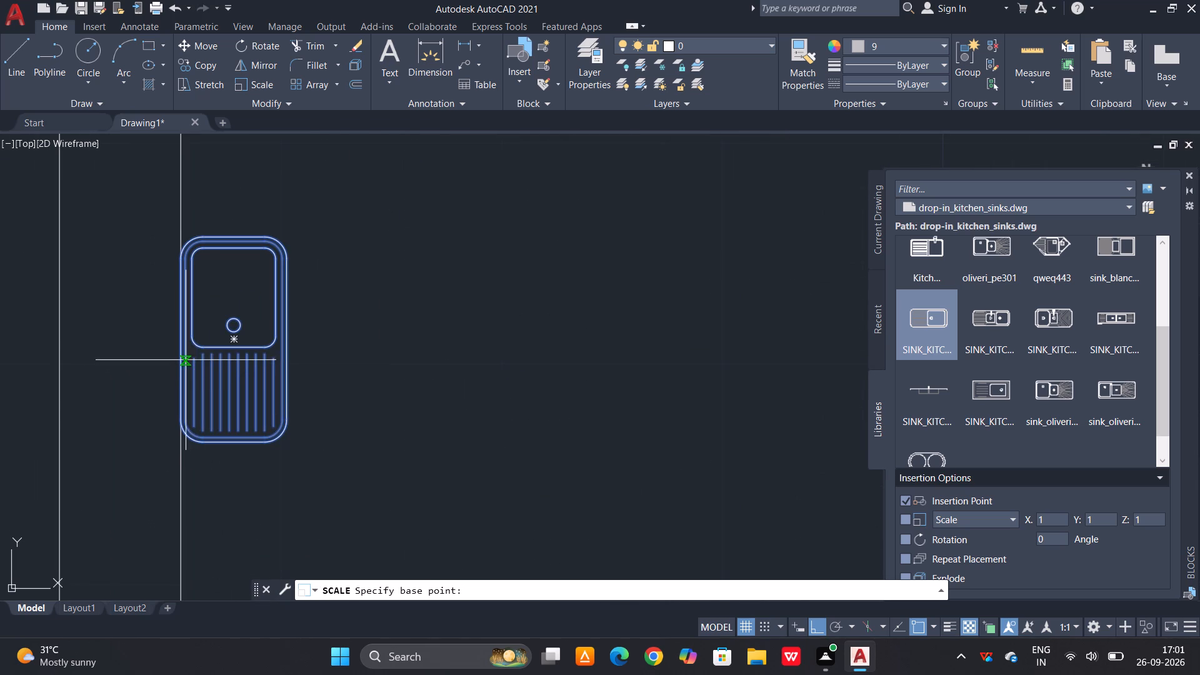
click(181, 352)
scroll(218, 399, down, 1)
scroll(319, 430, down, 2)
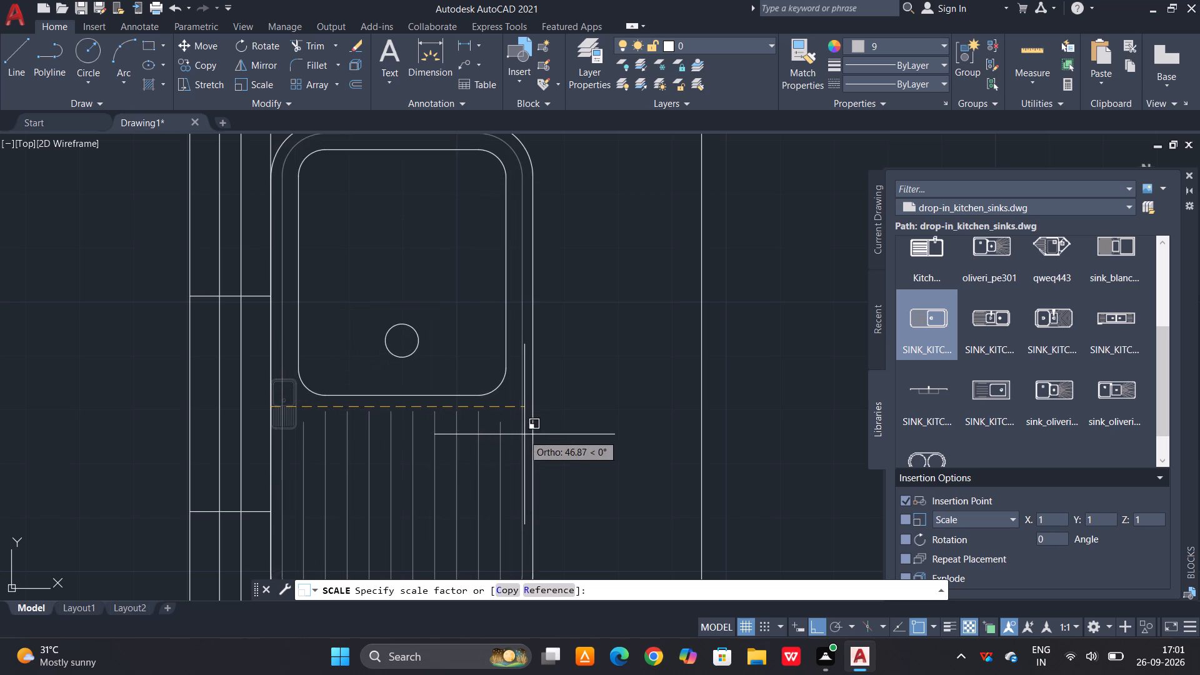
click(524, 434)
scroll(507, 435, down, 3)
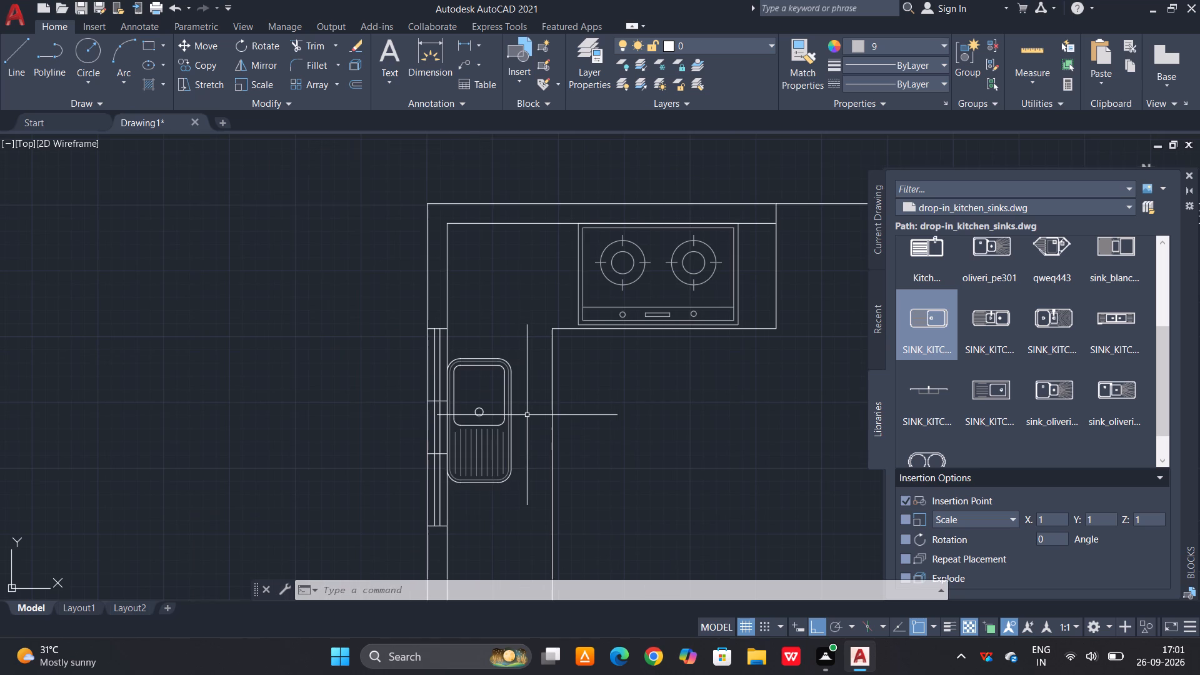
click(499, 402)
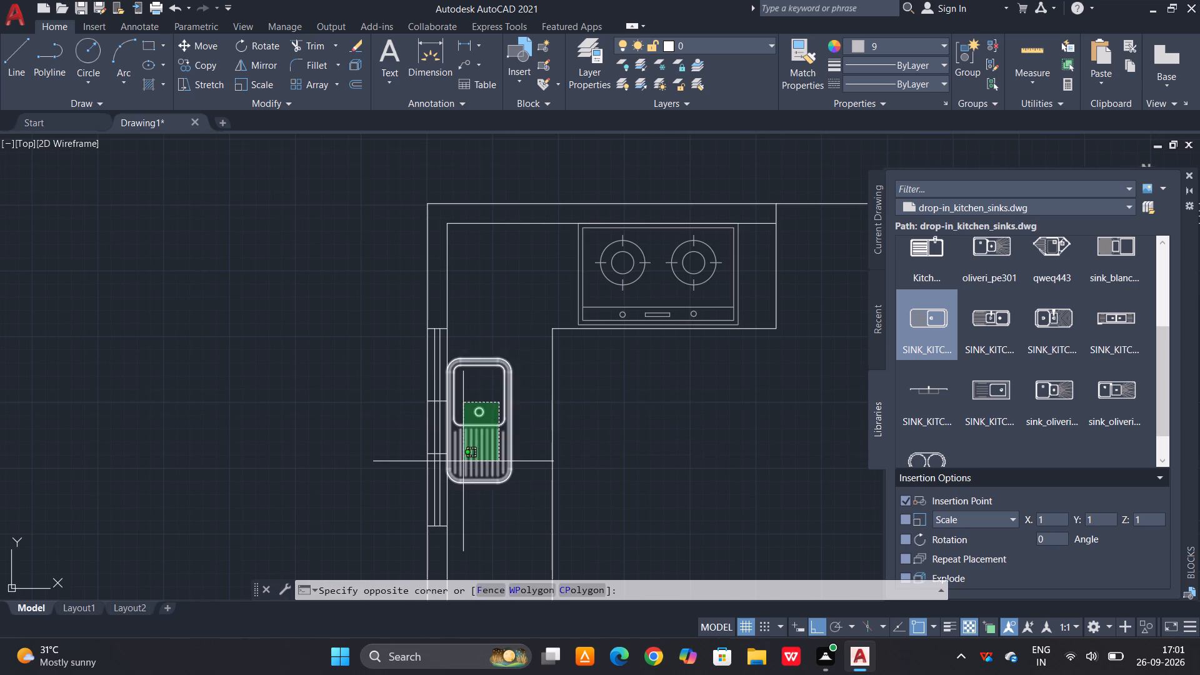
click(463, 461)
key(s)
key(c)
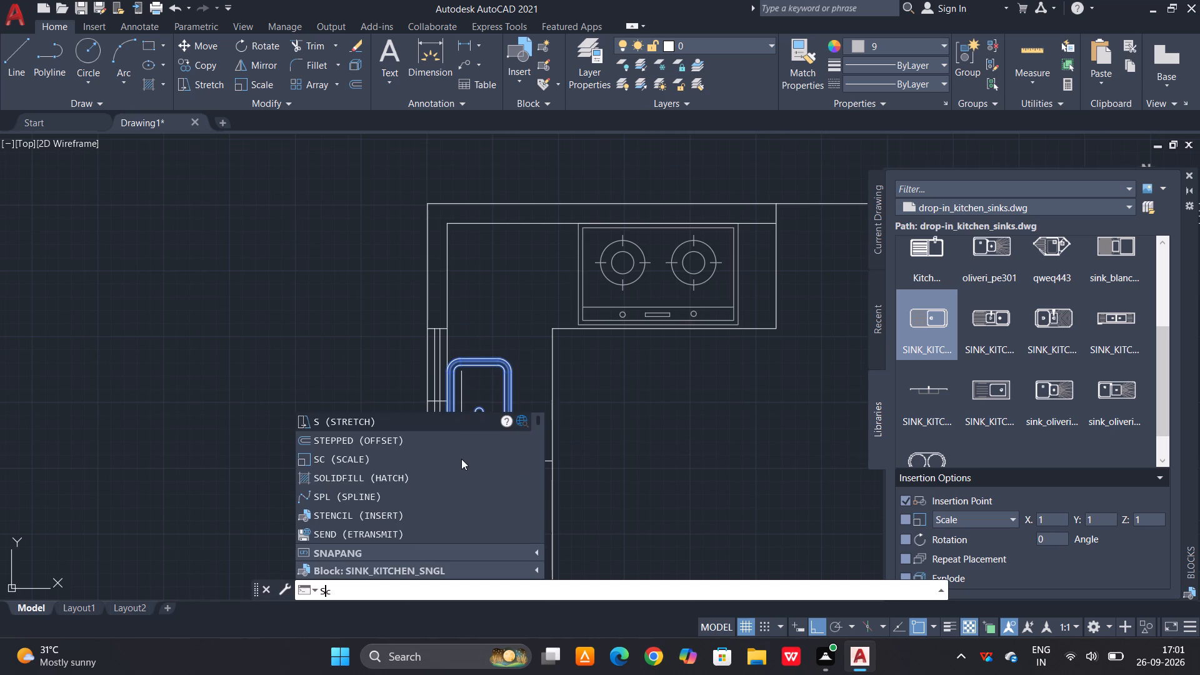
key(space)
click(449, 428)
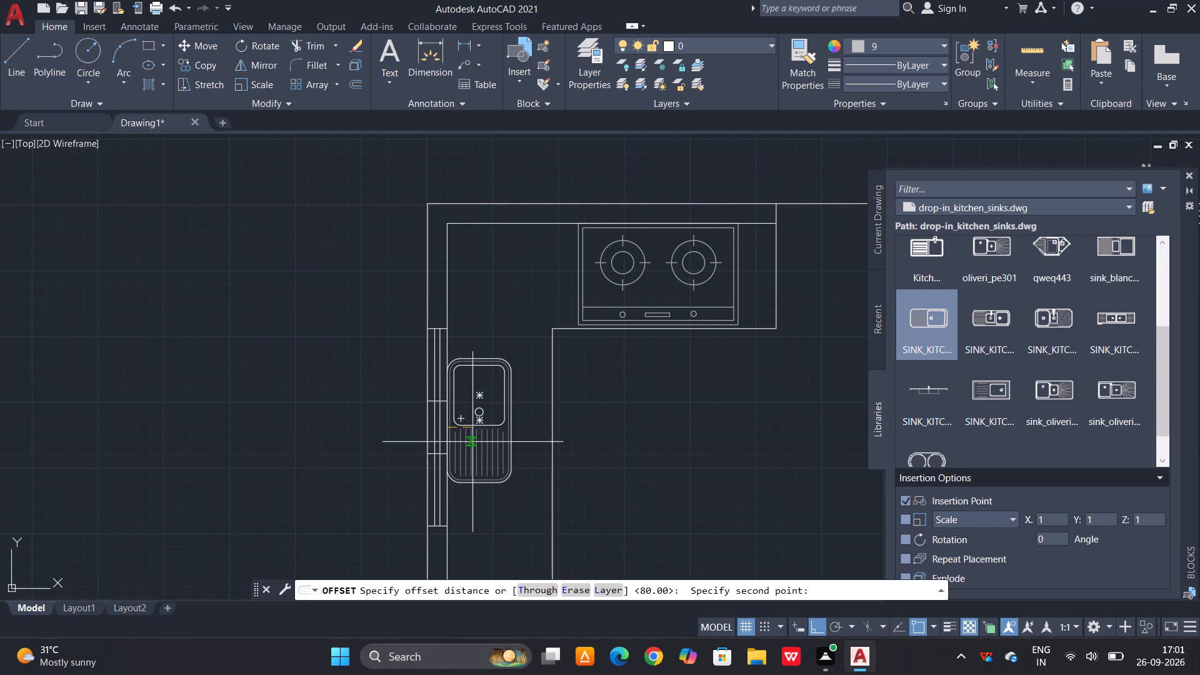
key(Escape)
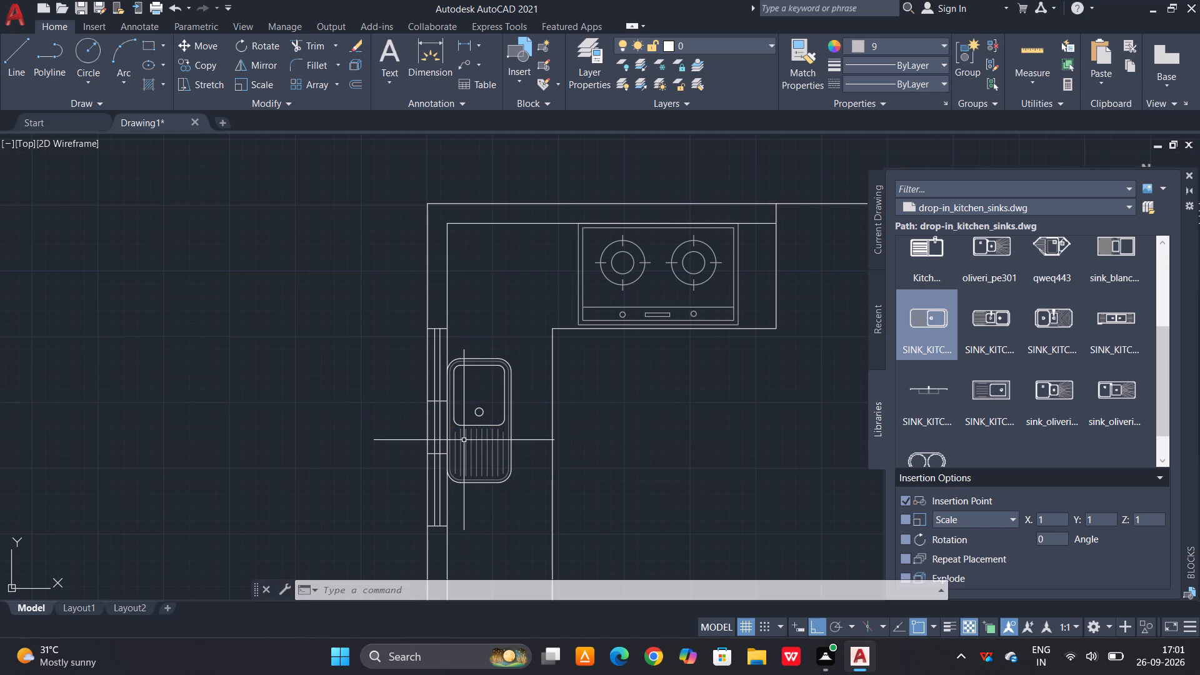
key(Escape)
Scale the sink up further from its wall-side midpoint, picking a second point about 61 units out, within the counter depth.
text(sc)
key(space)
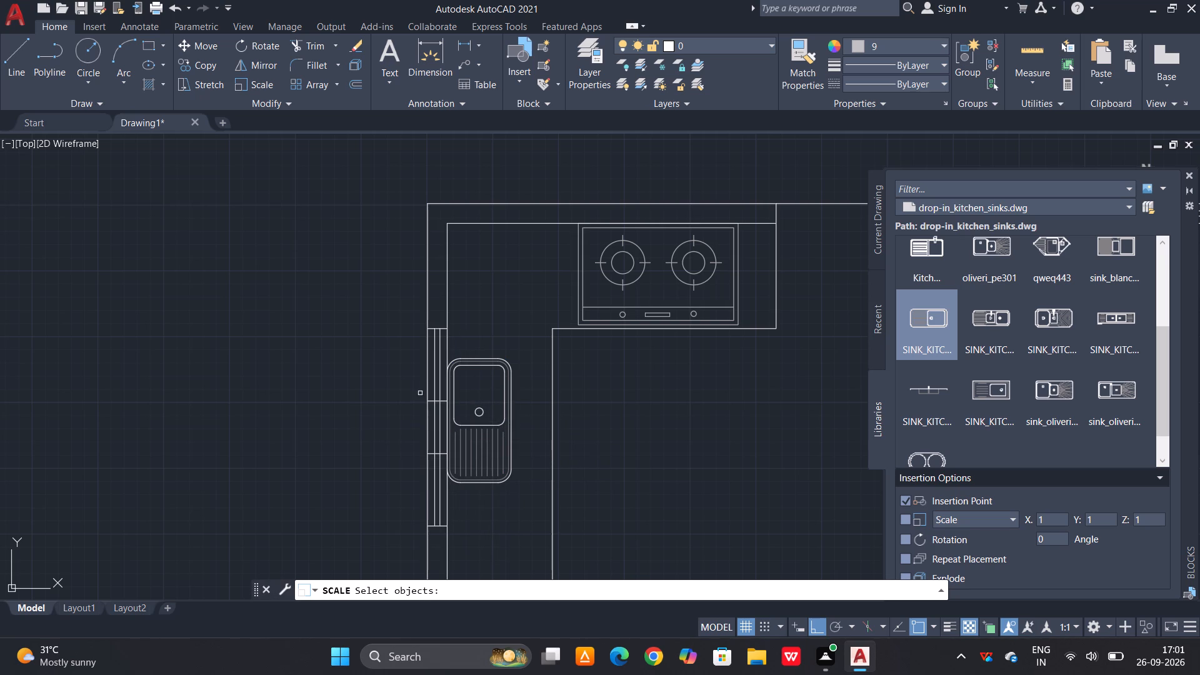
click(467, 436)
key(space)
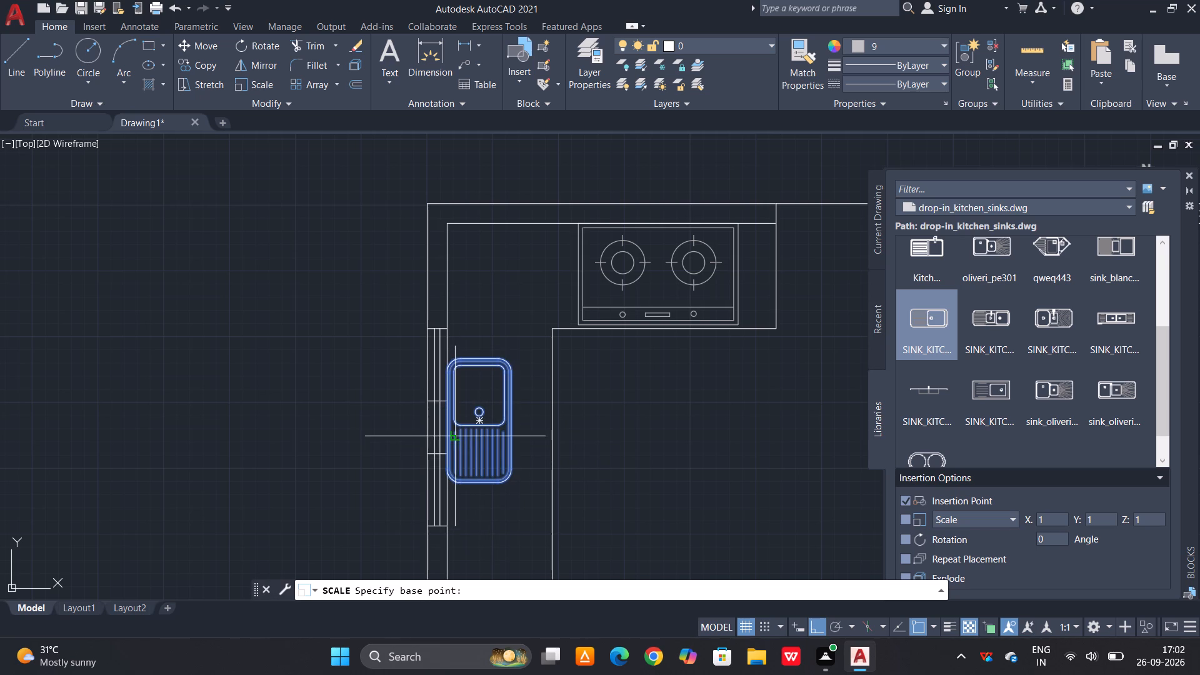
click(447, 427)
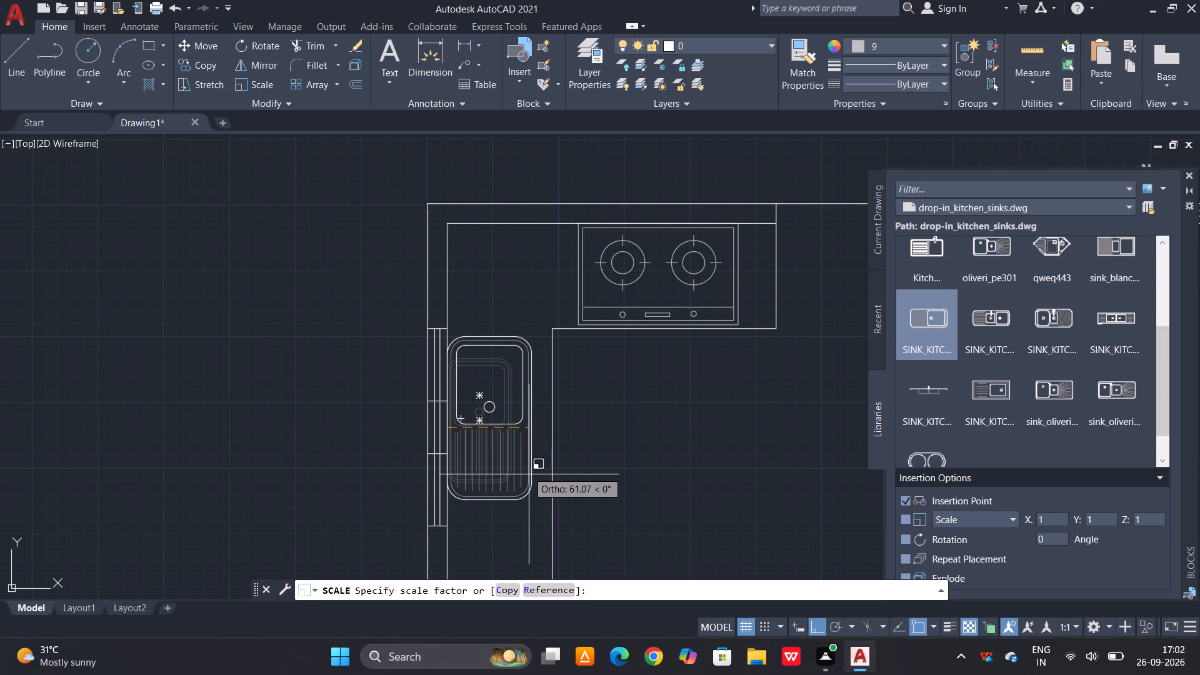
click(527, 474)
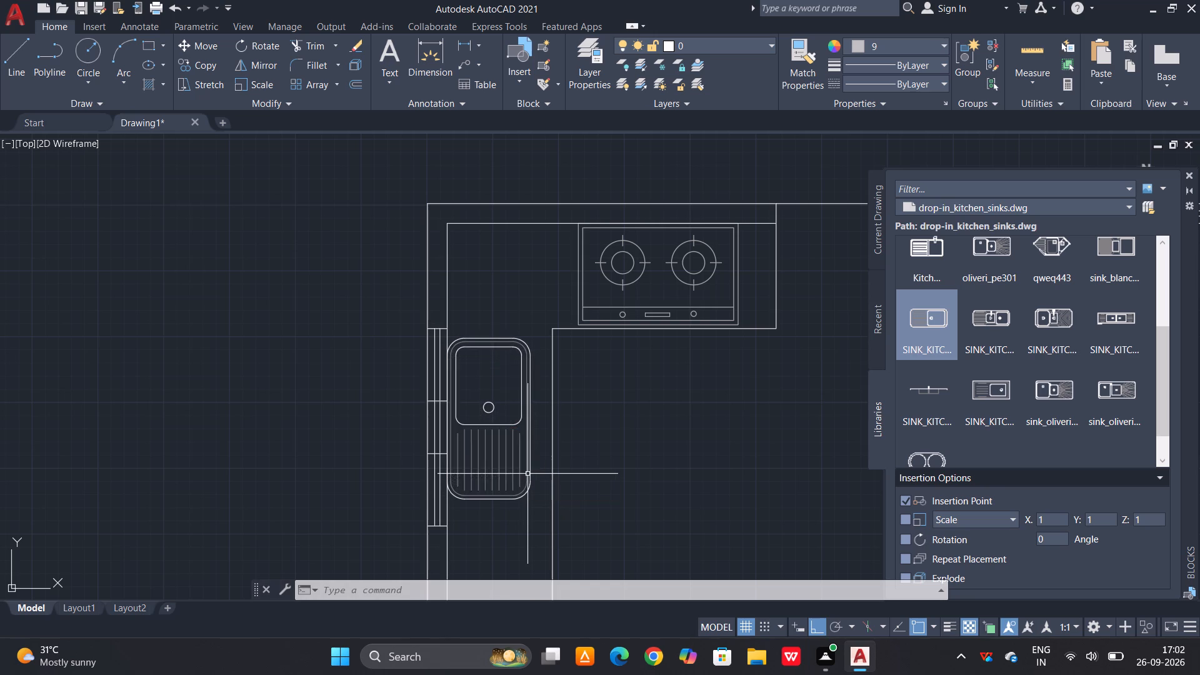
Load the beds_plan drawing from the Downloads folder as the block library.
scroll(454, 442, down, 2)
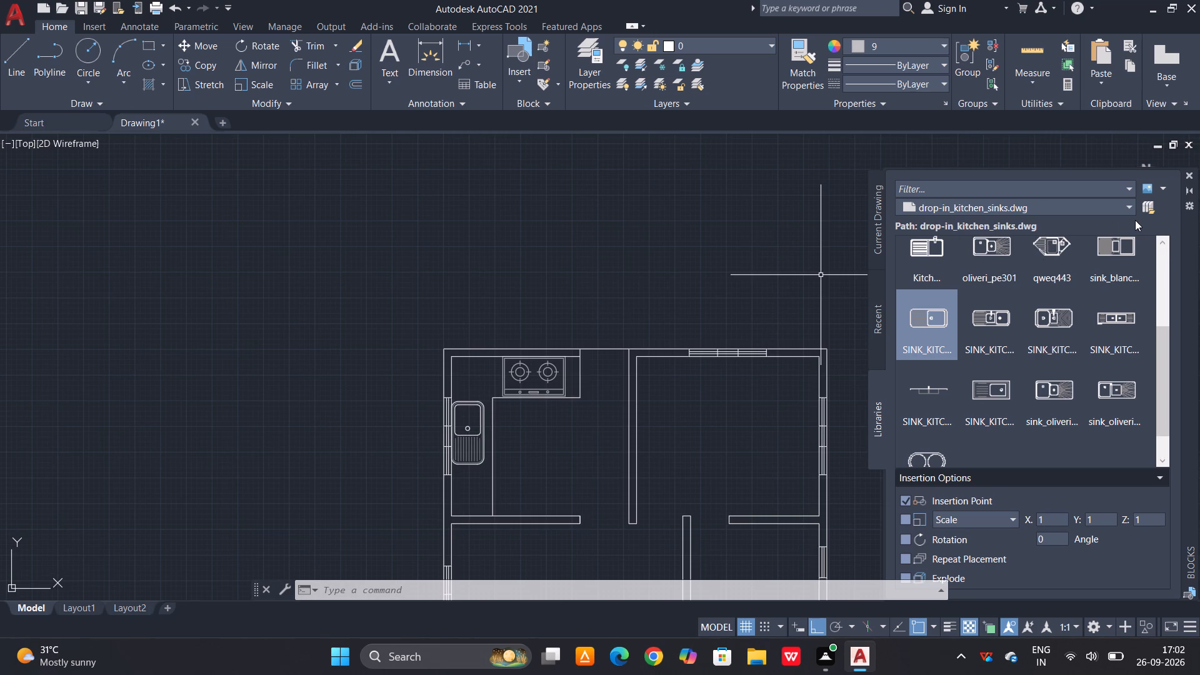
scroll(454, 317, down, 1)
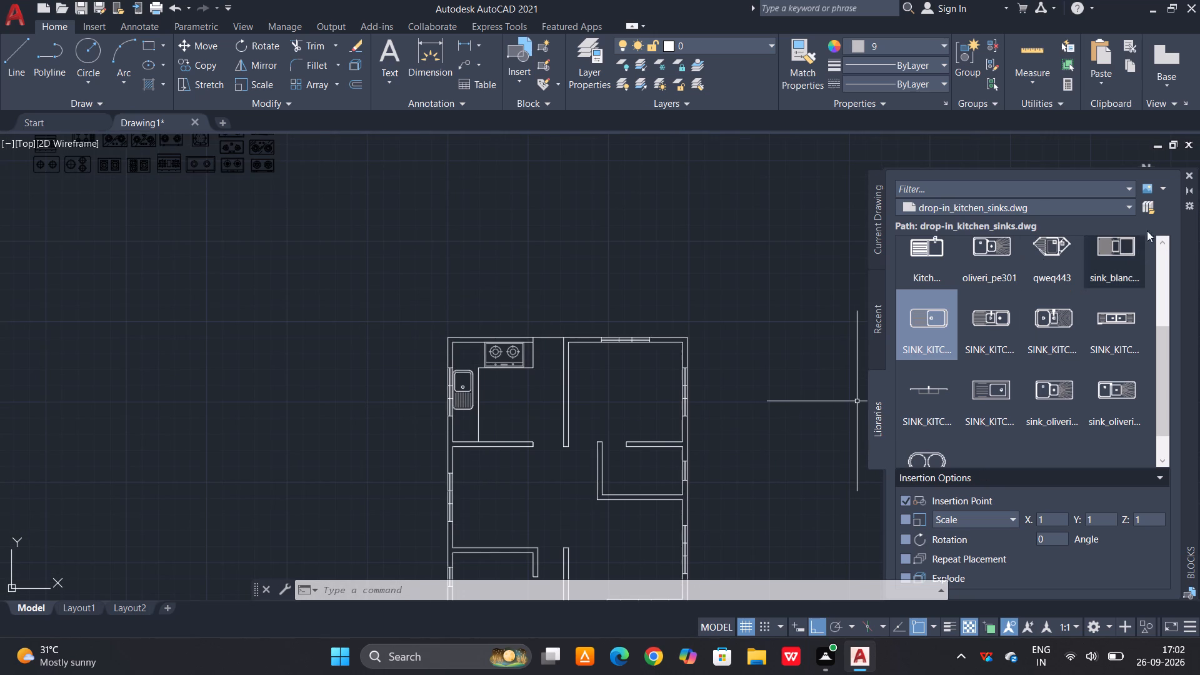
click(1149, 205)
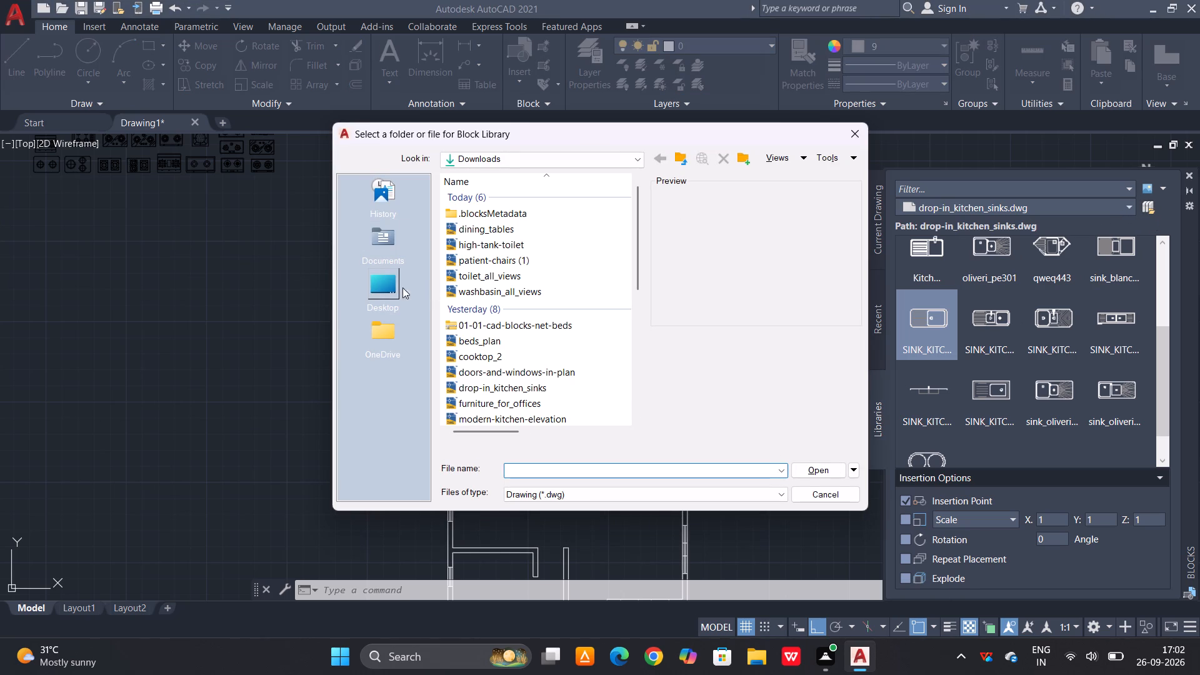
click(489, 339)
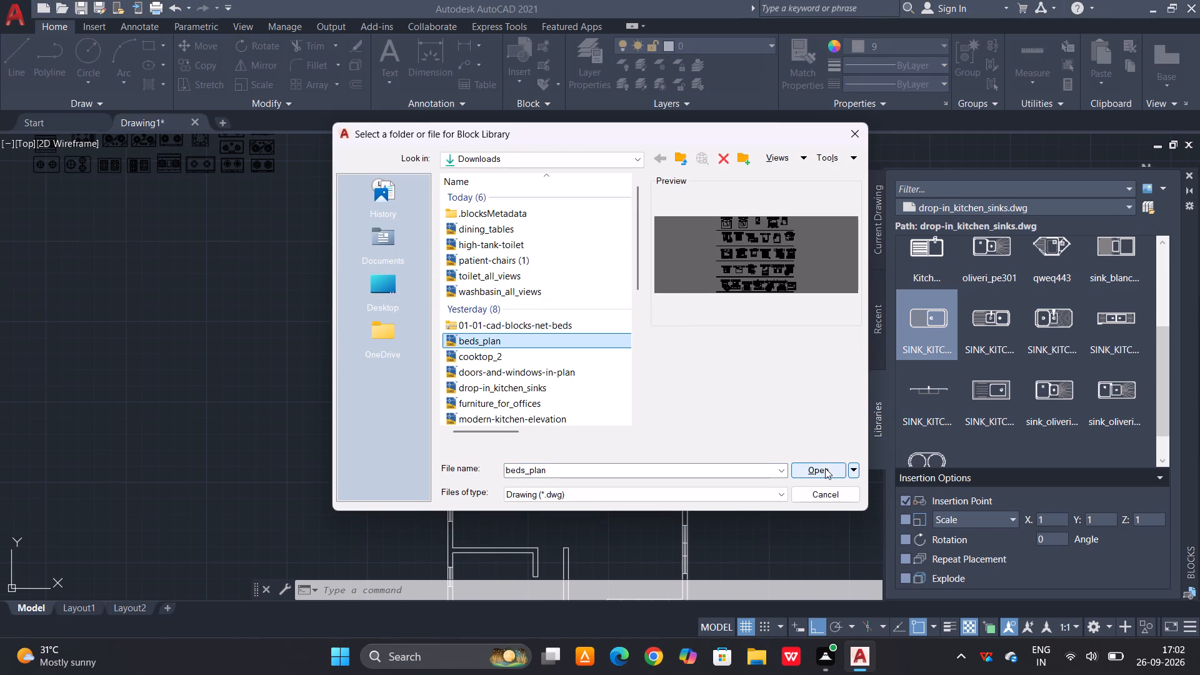
click(824, 469)
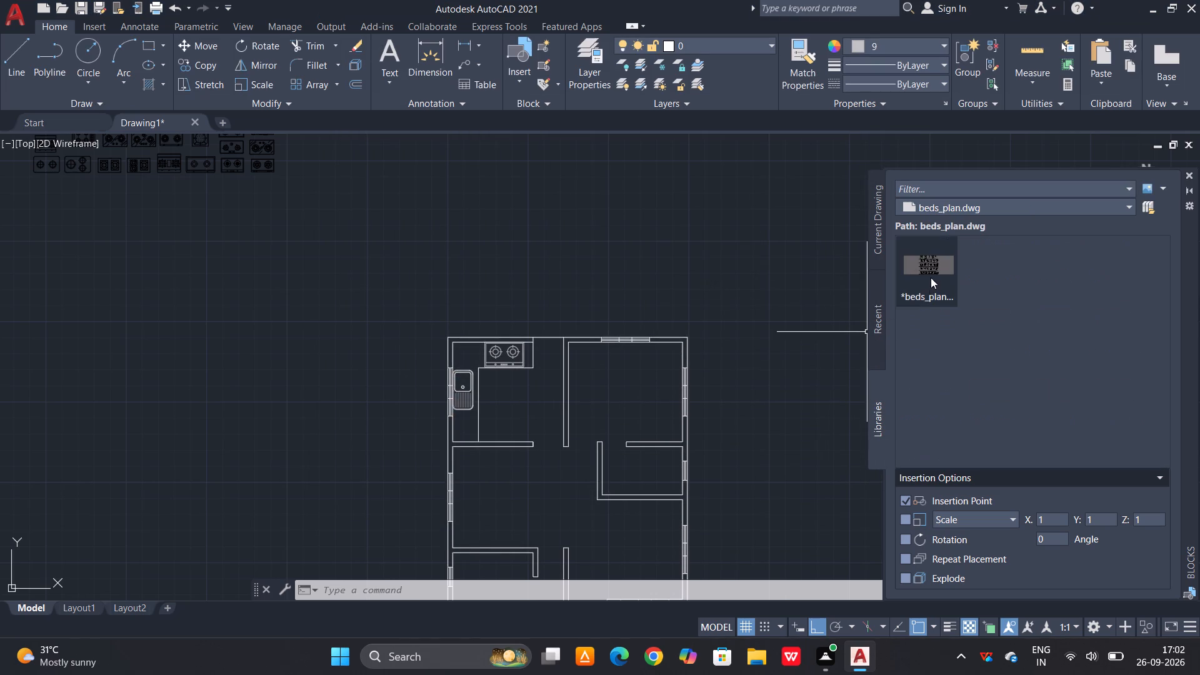
Insert the beds_plan block collection into the empty area to the right of the floor plan.
click(926, 266)
click(919, 266)
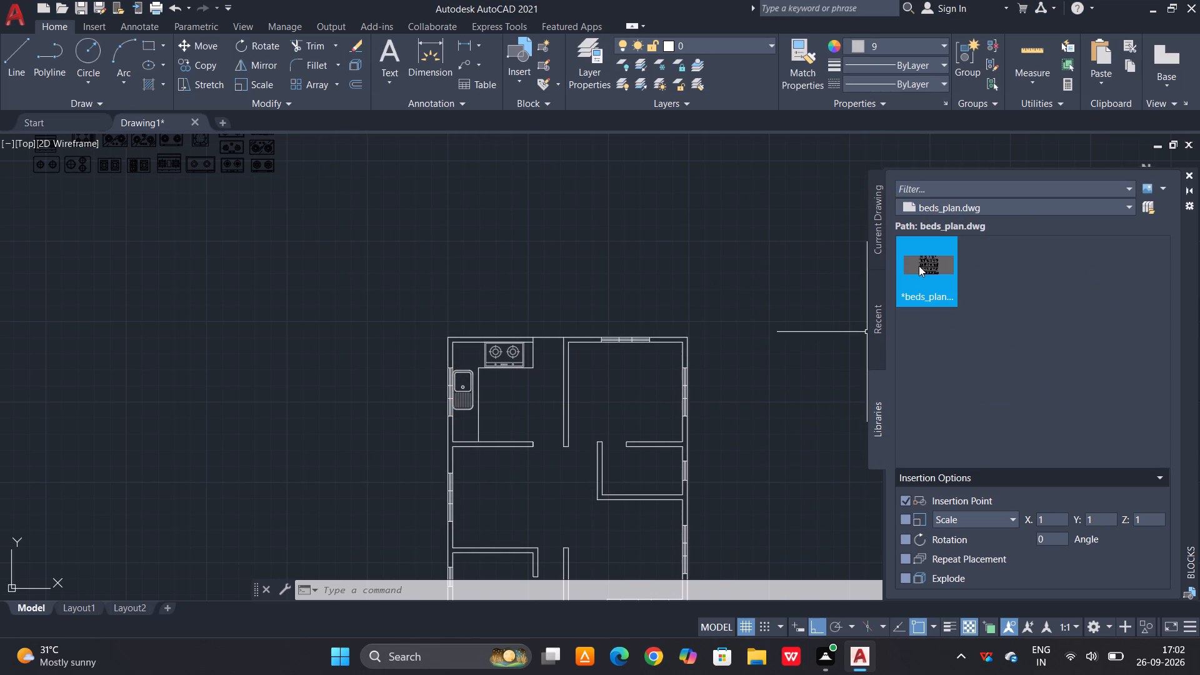
drag(936, 261, 179, 392)
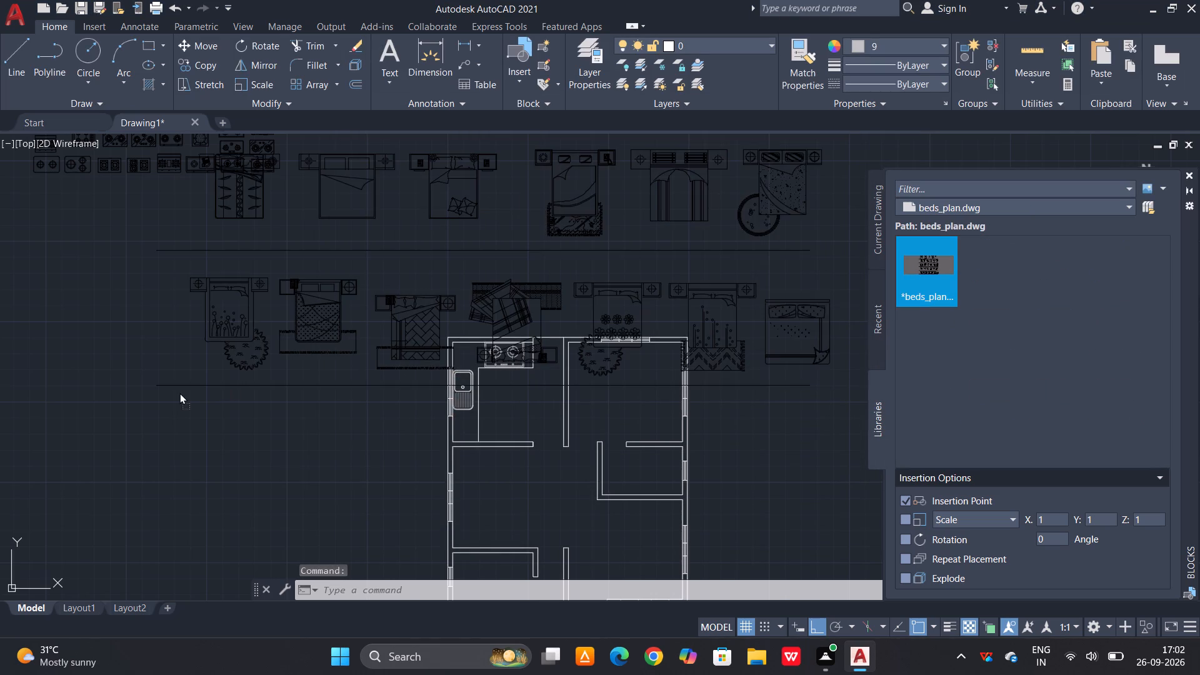
drag(179, 392, 472, 413)
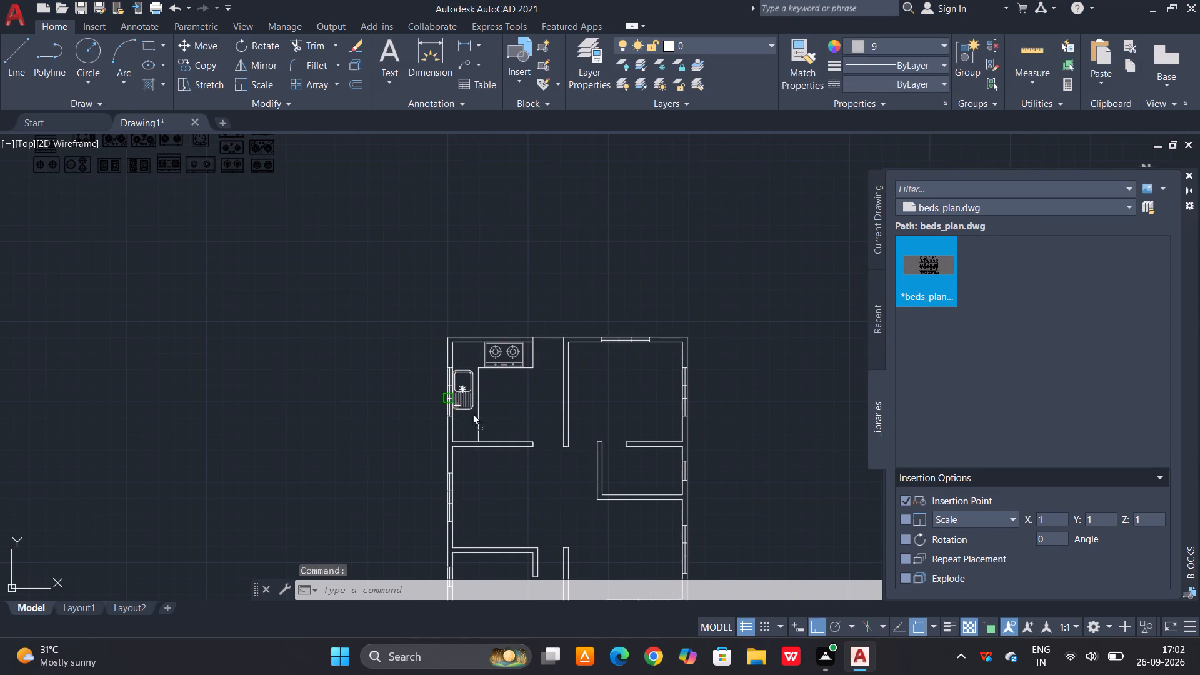
drag(472, 413, 751, 442)
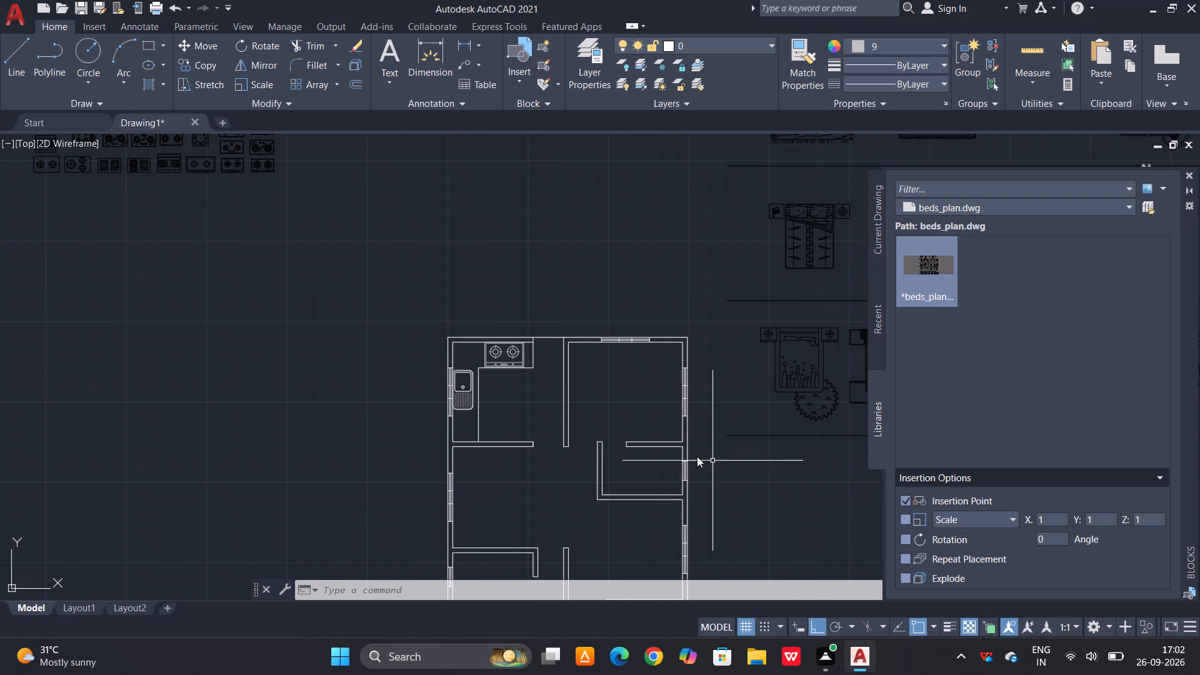
Delete the leftover collection of cooktop blocks above and to the left of the floor plan.
scroll(671, 453, down, 2)
drag(521, 229, 524, 244)
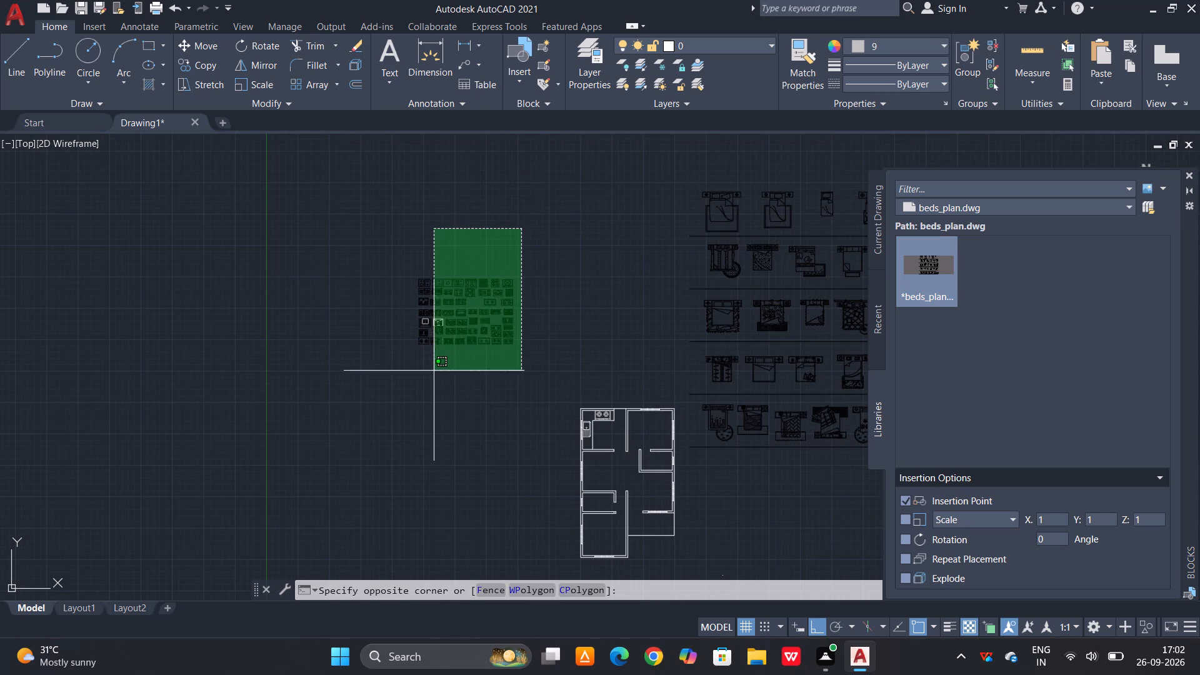
click(396, 389)
key(Delete)
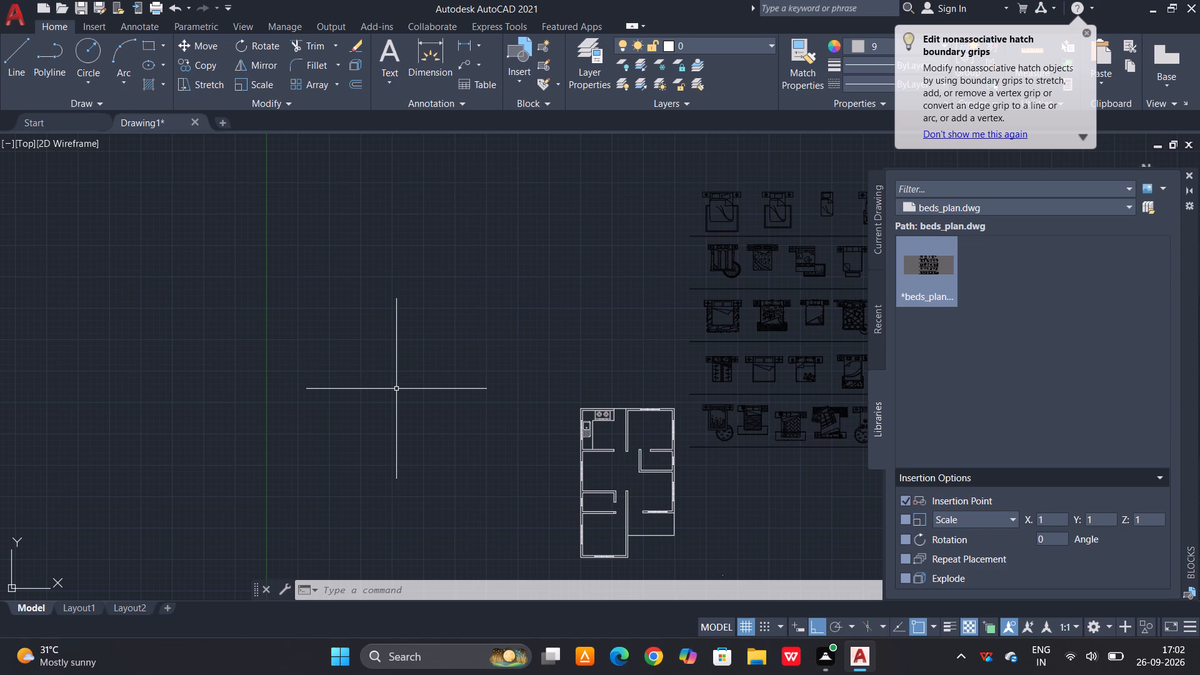
Explode the inserted beds_plan collection so its beds can be selected individually.
scroll(345, 383, down, 2)
scroll(637, 375, up, 3)
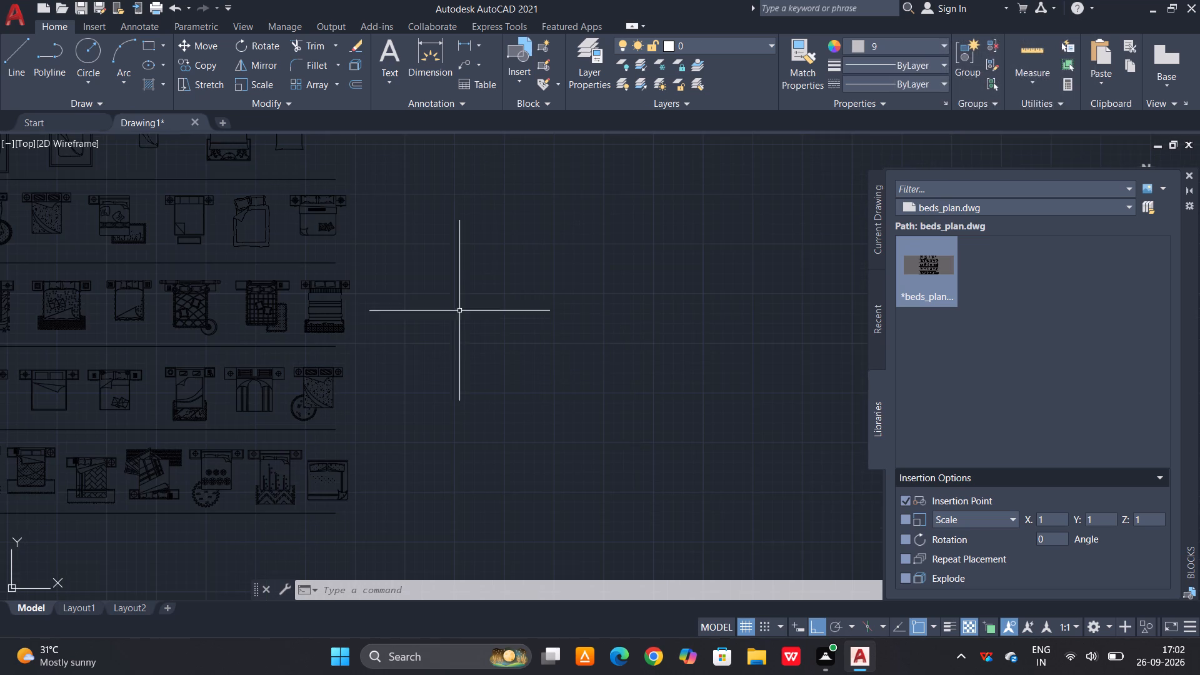
middle_drag(317, 245, 523, 331)
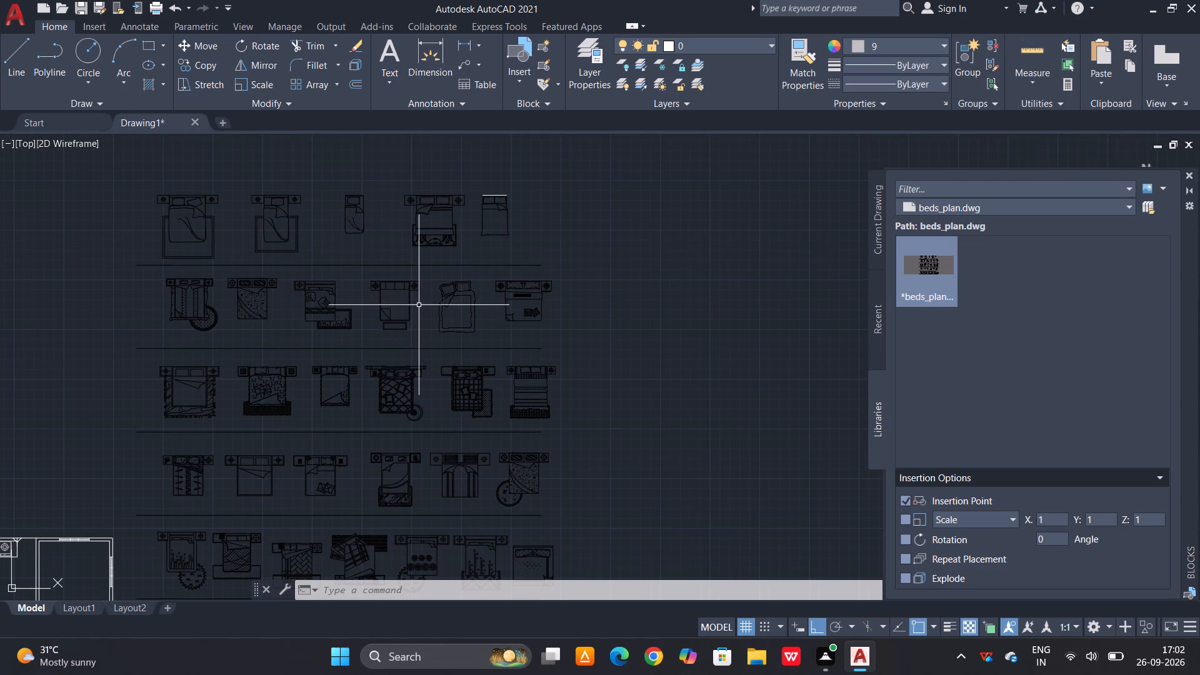
click(419, 305)
click(324, 351)
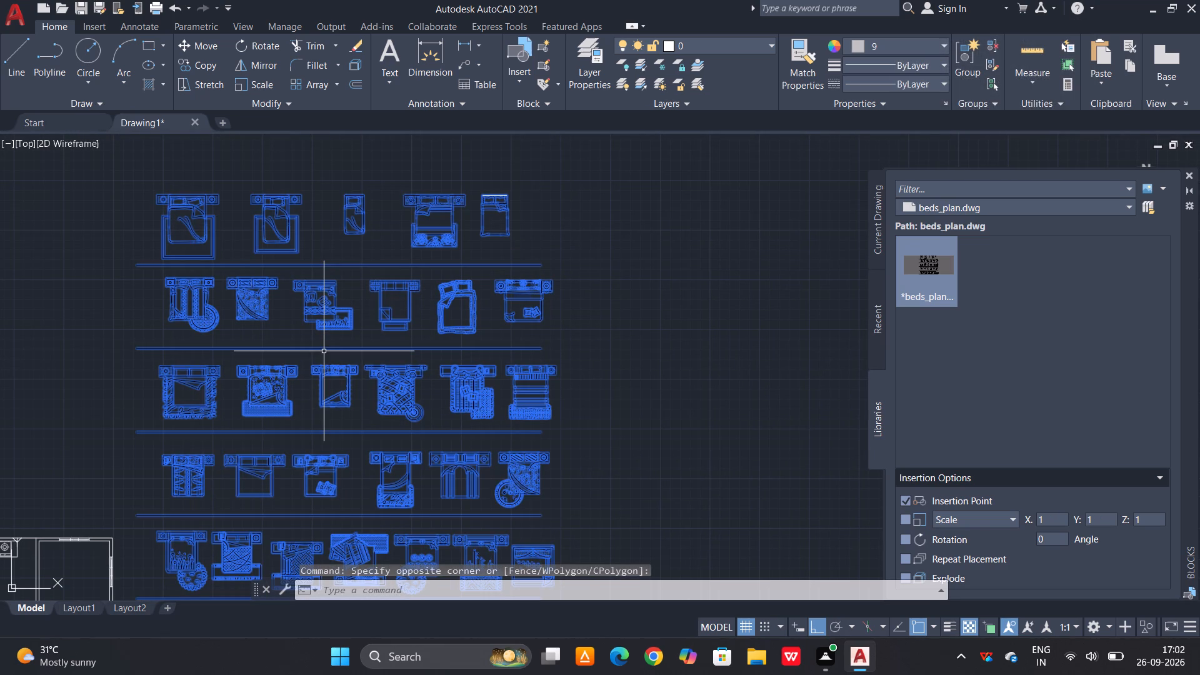
text(x)
key(space)
Move the double bed with nightstands and patterned rug from the collection's top row to just above the floor plan's upper-right room.
scroll(471, 167, up, 2)
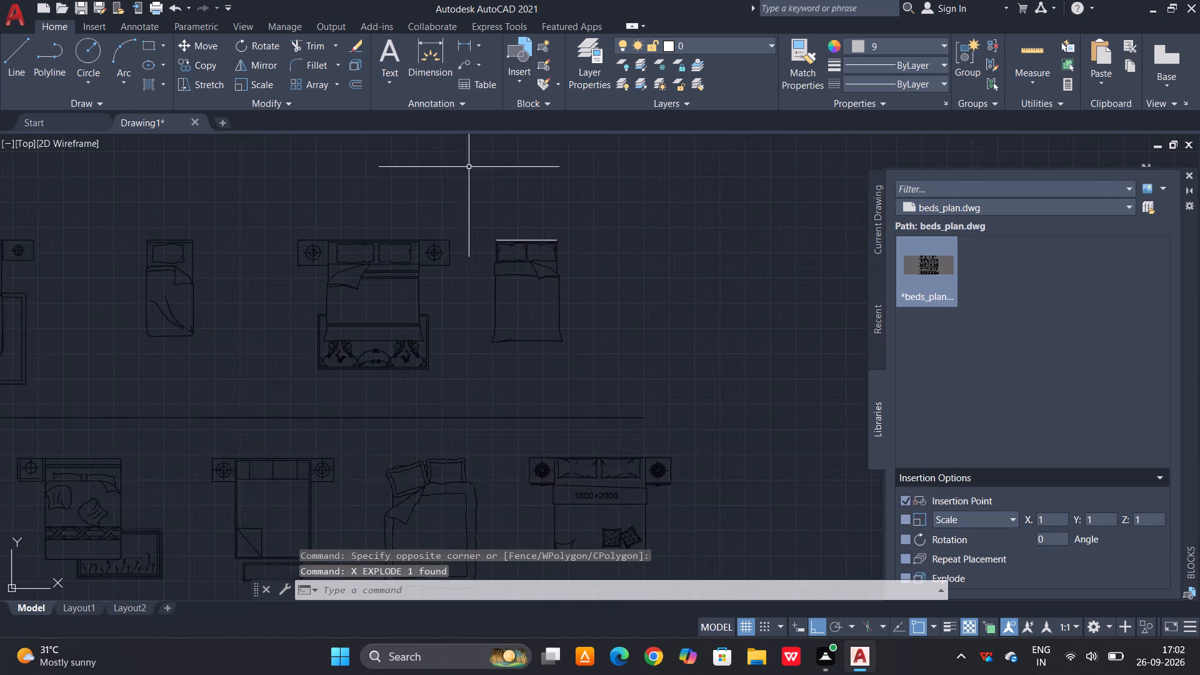
scroll(469, 169, up, 1)
drag(464, 220, 466, 229)
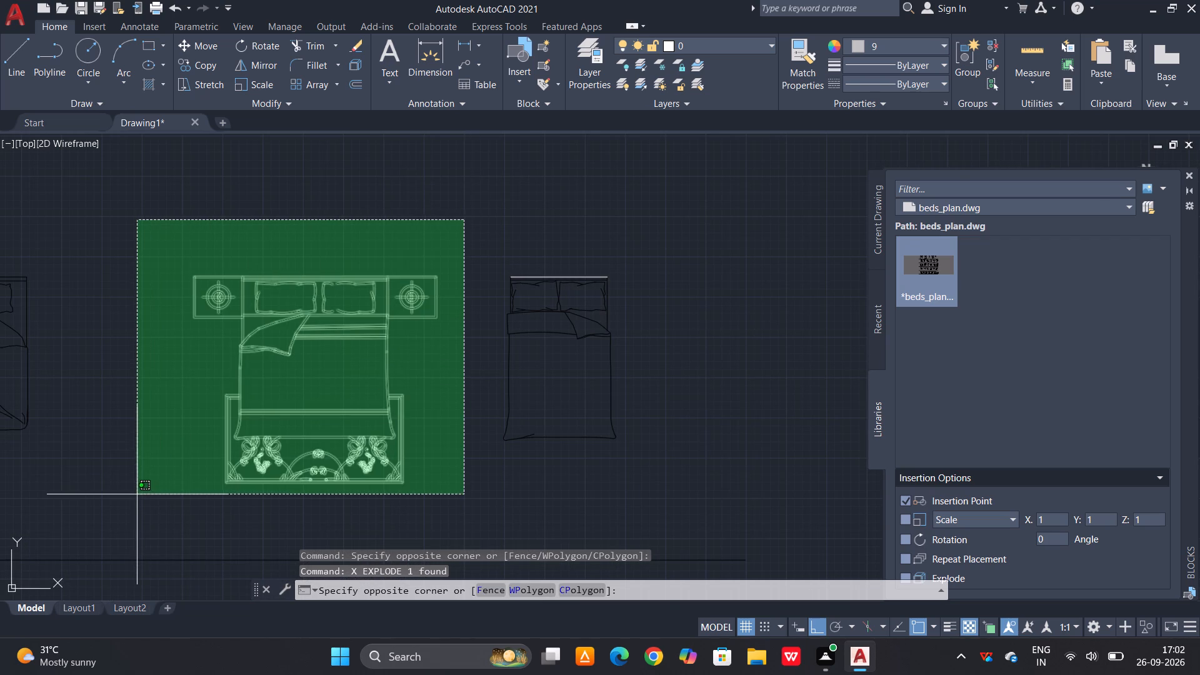
click(137, 500)
key(m)
key(space)
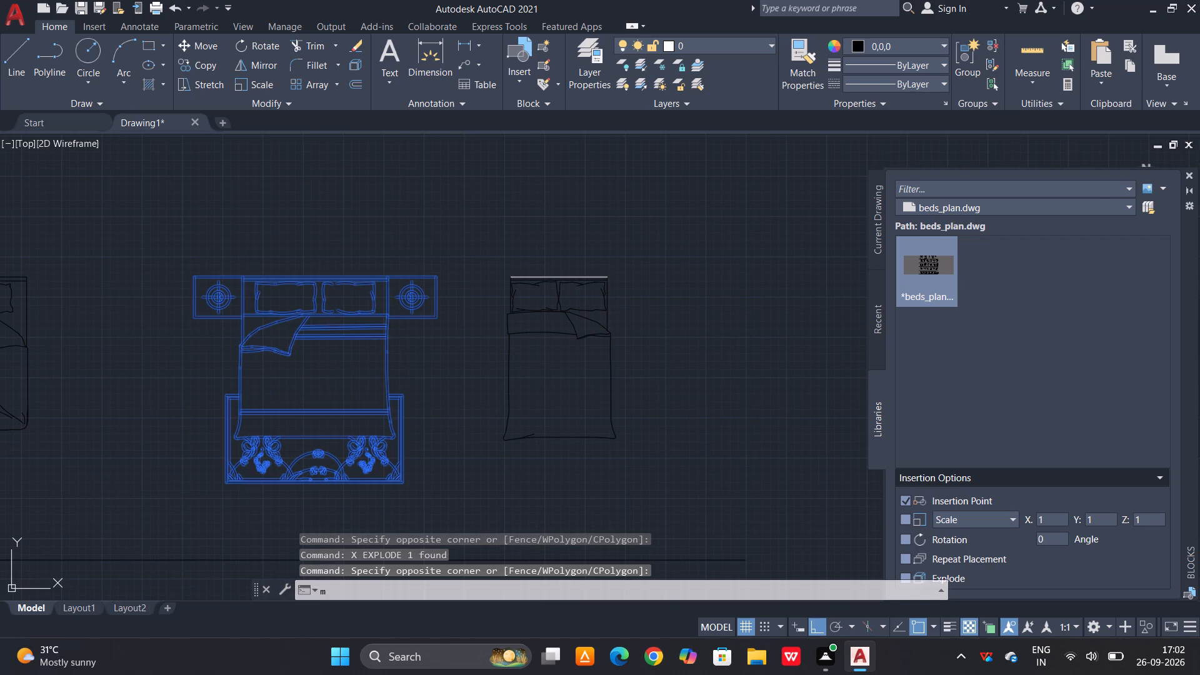
click(341, 276)
scroll(693, 309, down, 4)
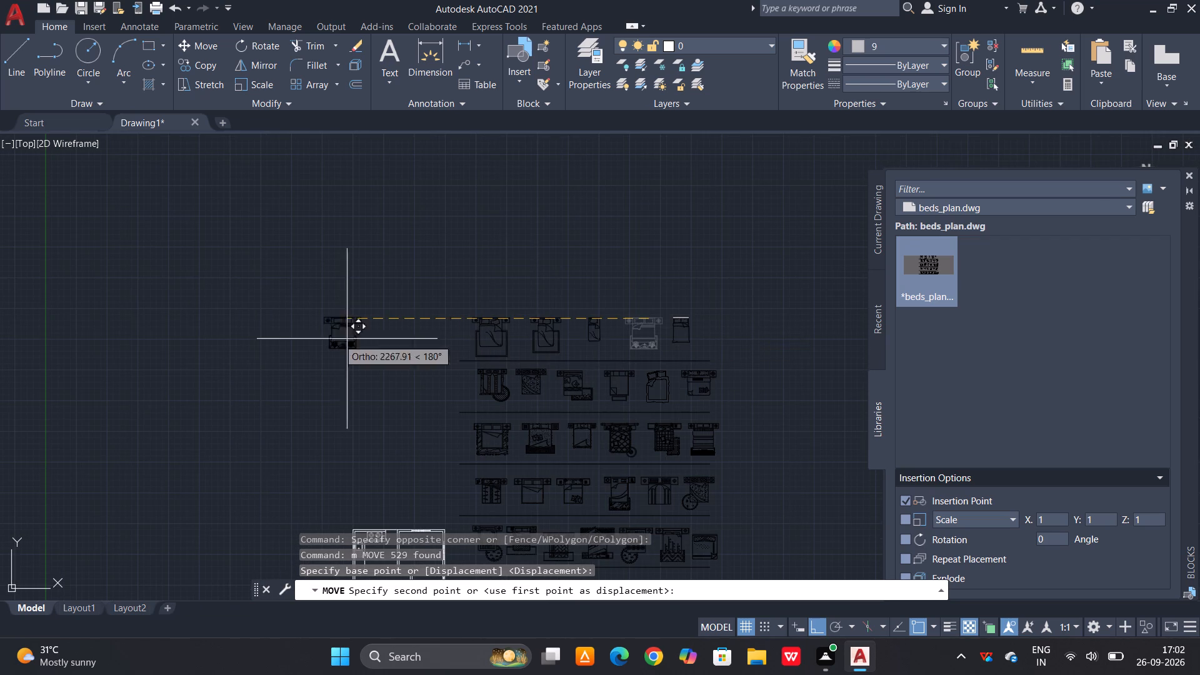
scroll(227, 346, down, 4)
scroll(270, 361, up, 3)
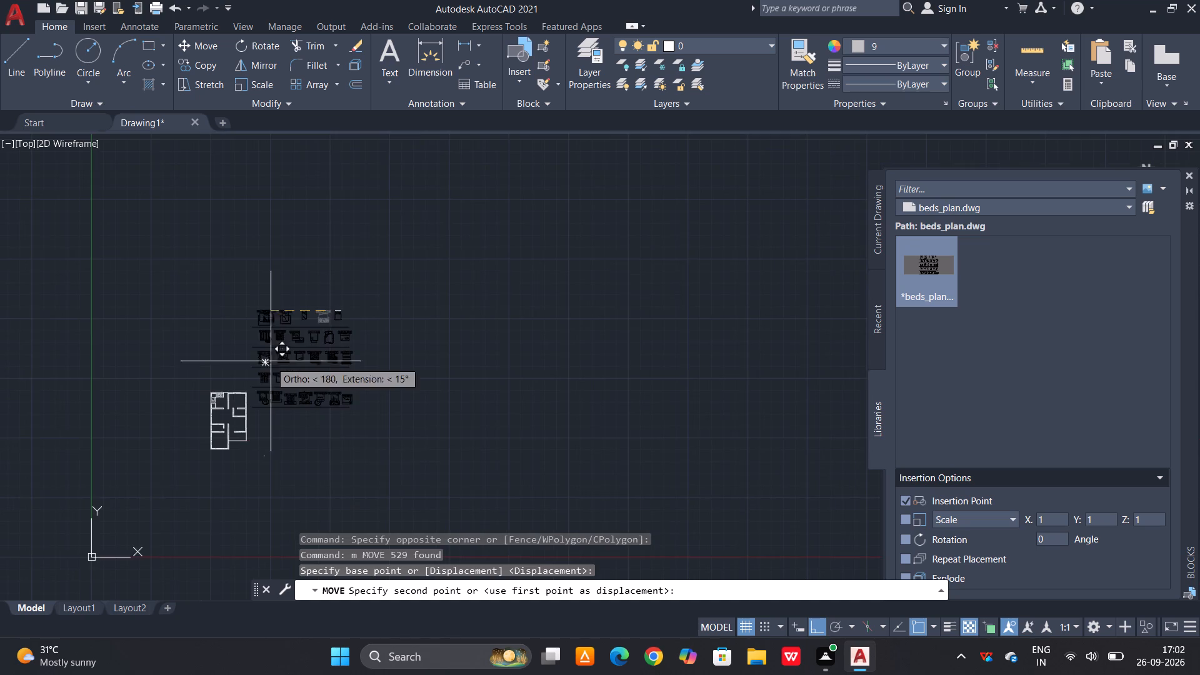
scroll(251, 373, up, 1)
key(F8)
scroll(244, 384, up, 4)
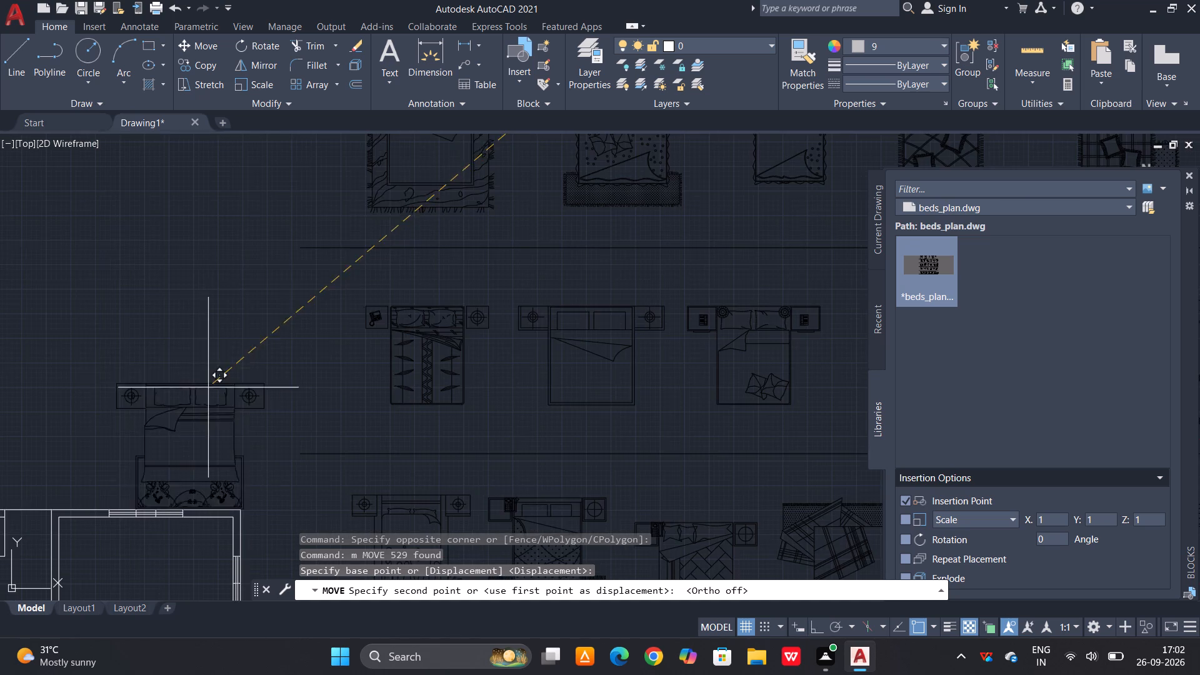
click(151, 342)
Change the colour of the whole moved bed, including its nightstands and rug, to White.
drag(234, 291, 232, 307)
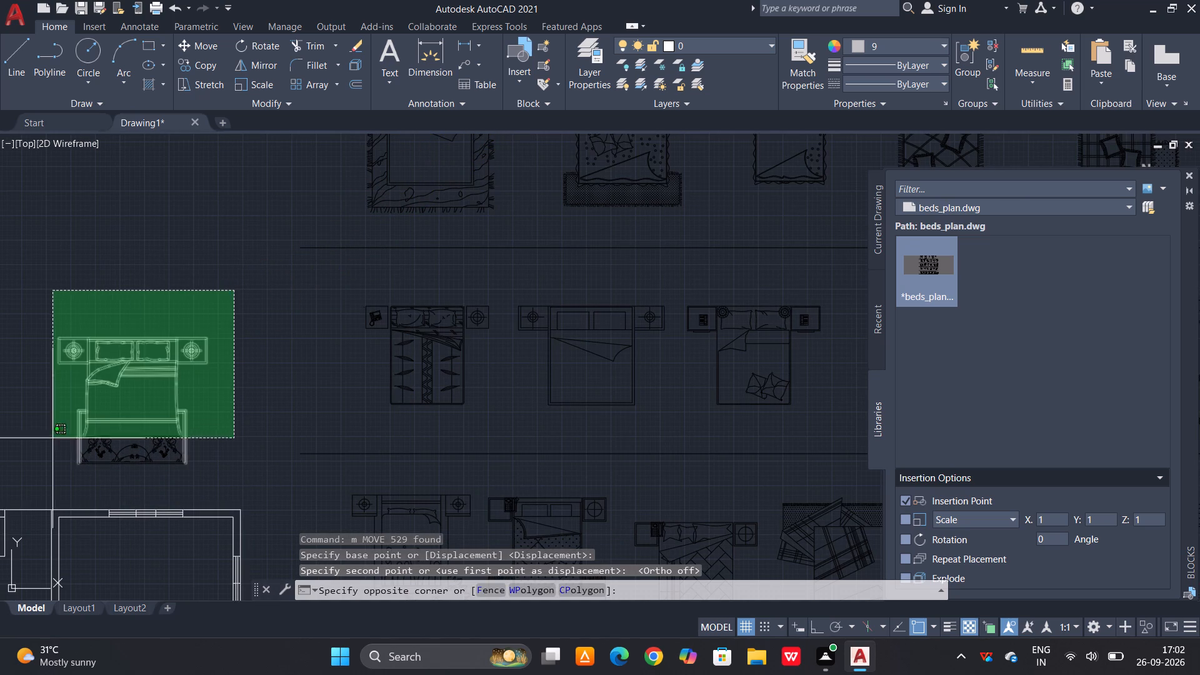
drag(12, 482, 29, 475)
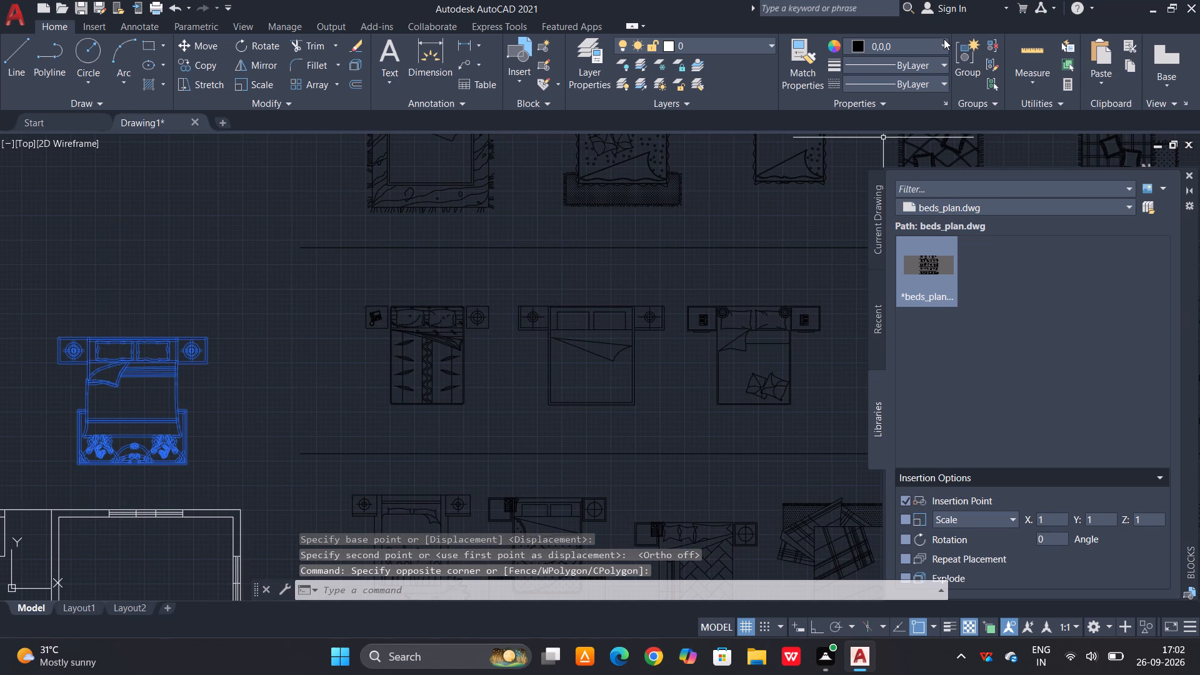
click(944, 39)
click(946, 201)
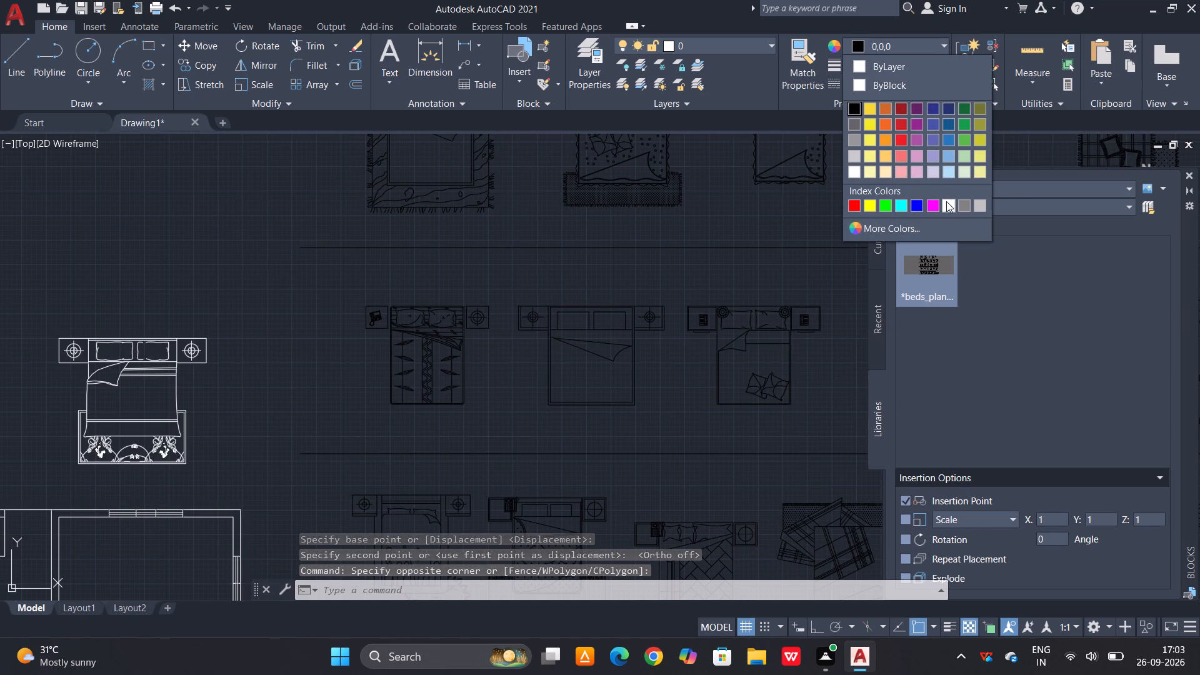
key(Escape)
Delete all the remaining beds and row lines of the collection beside the floor plan, keeping only the white bed.
scroll(456, 356, down, 4)
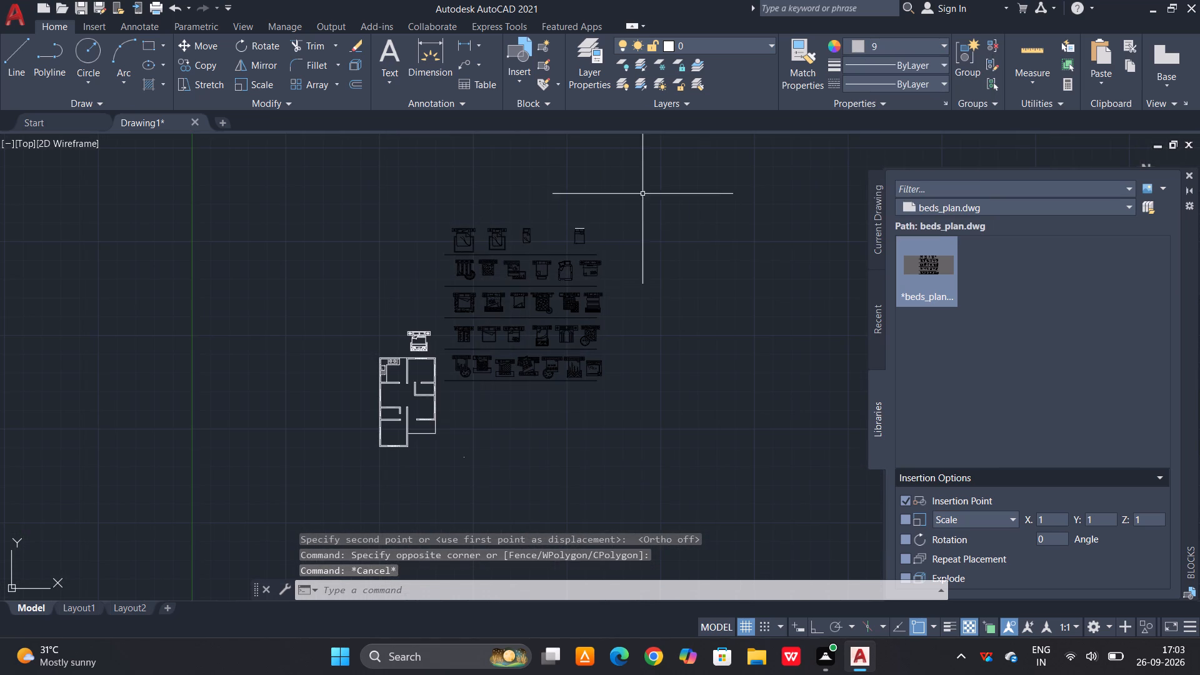
drag(642, 189, 642, 196)
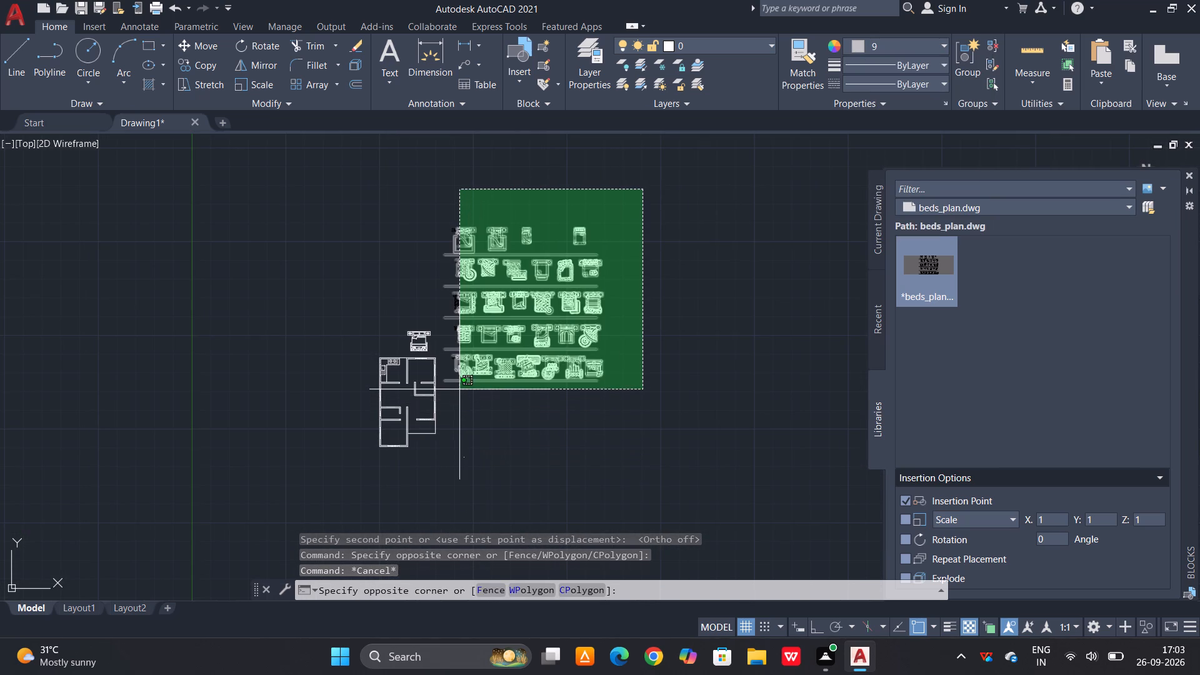
click(459, 389)
key(Delete)
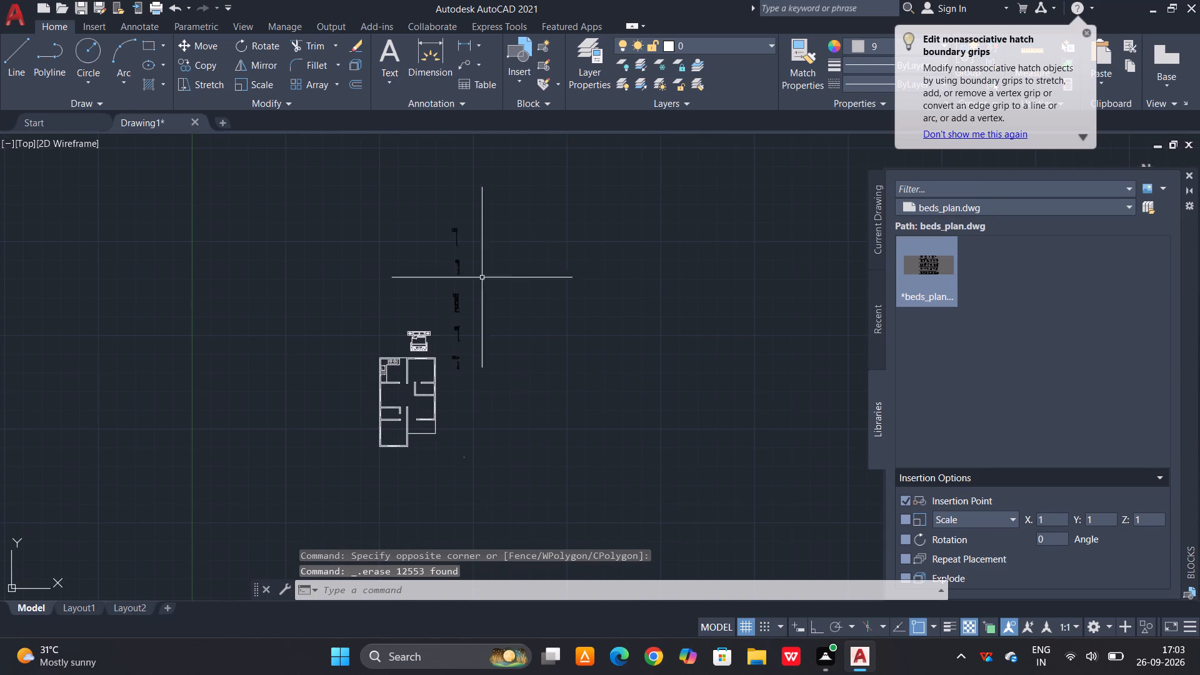
scroll(483, 236, up, 2)
click(474, 182)
scroll(386, 367, down, 1)
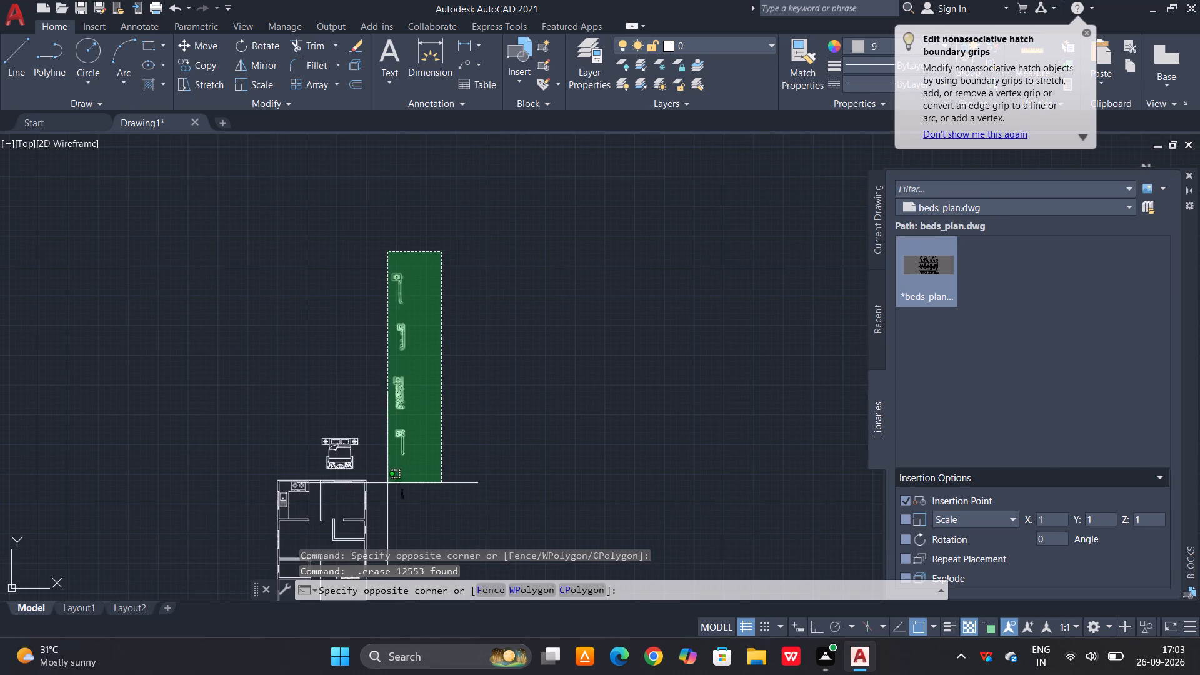
click(391, 513)
key(Delete)
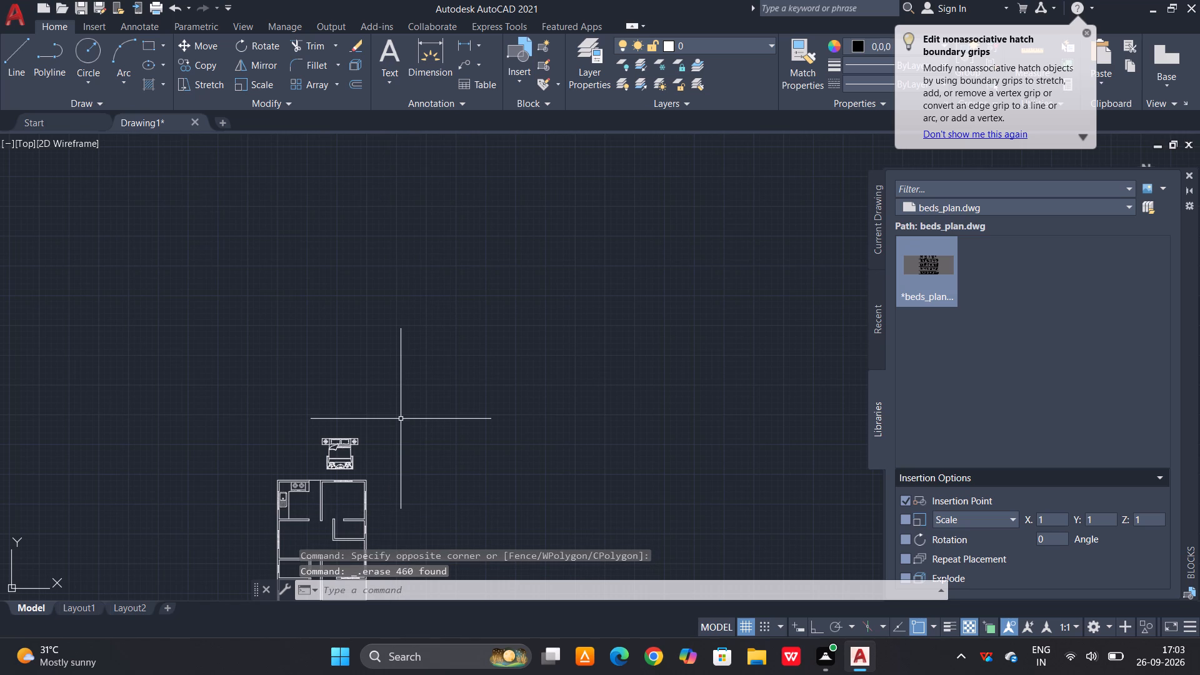
Rotate the white bed 90 degrees clockwise about its headboard's midpoint so that the headboard faces right.
scroll(491, 284, down, 2)
scroll(402, 359, up, 2)
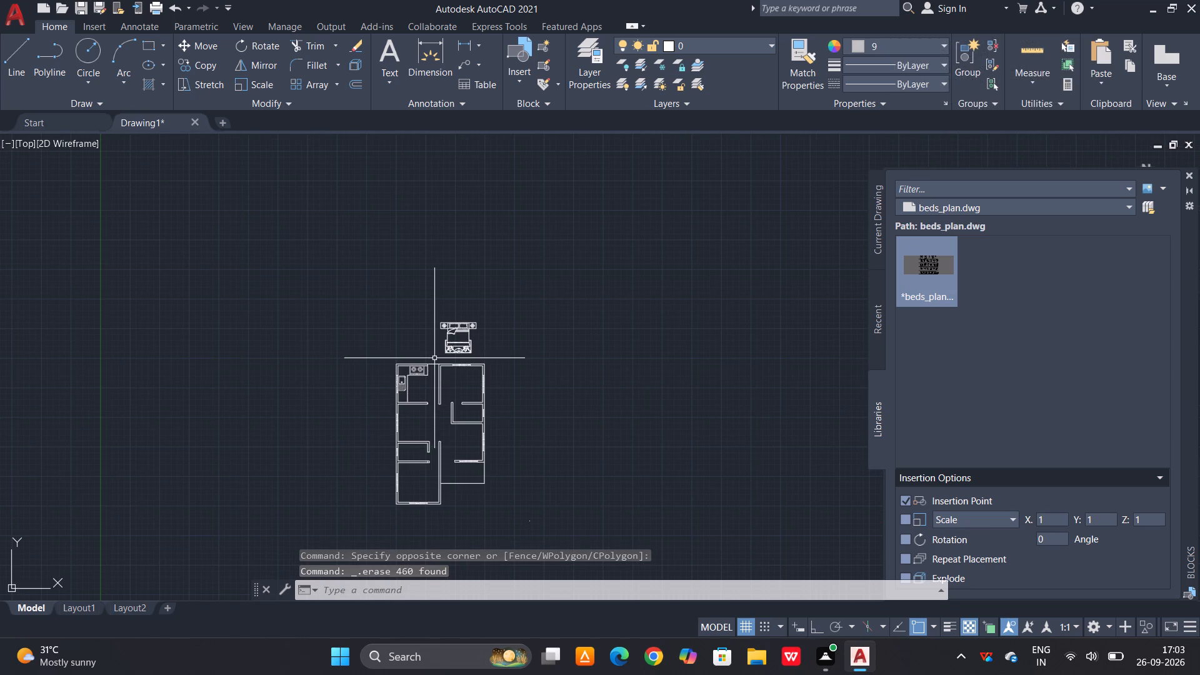
scroll(426, 374, up, 1)
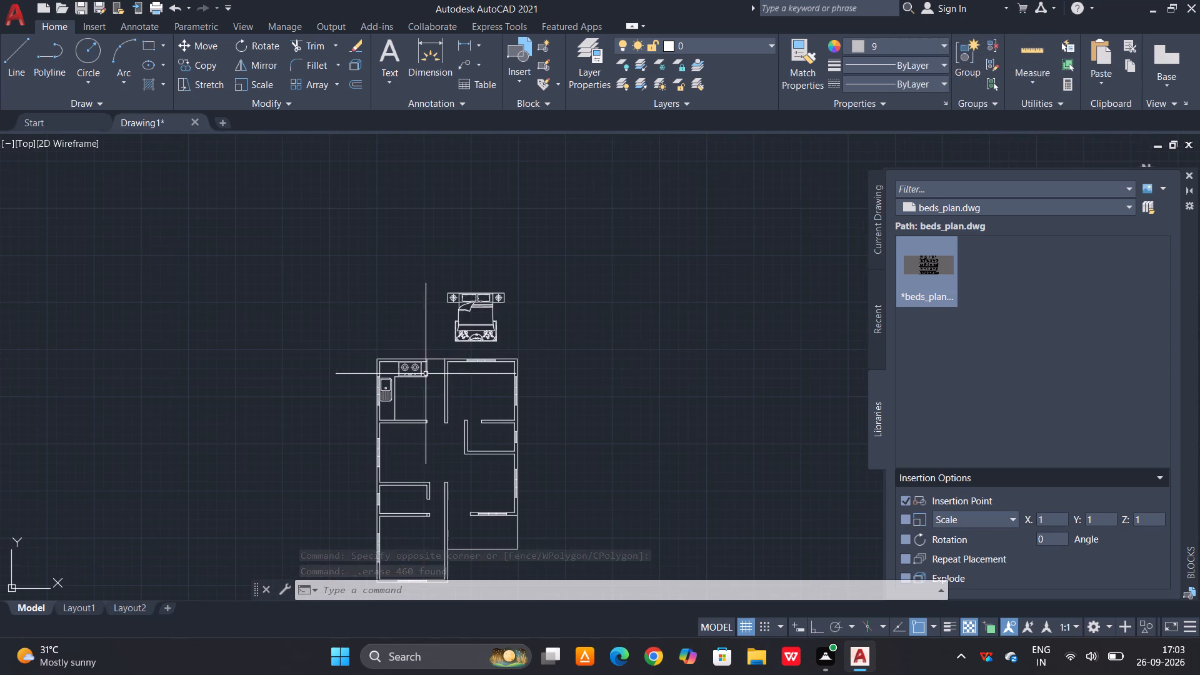
drag(522, 254, 521, 277)
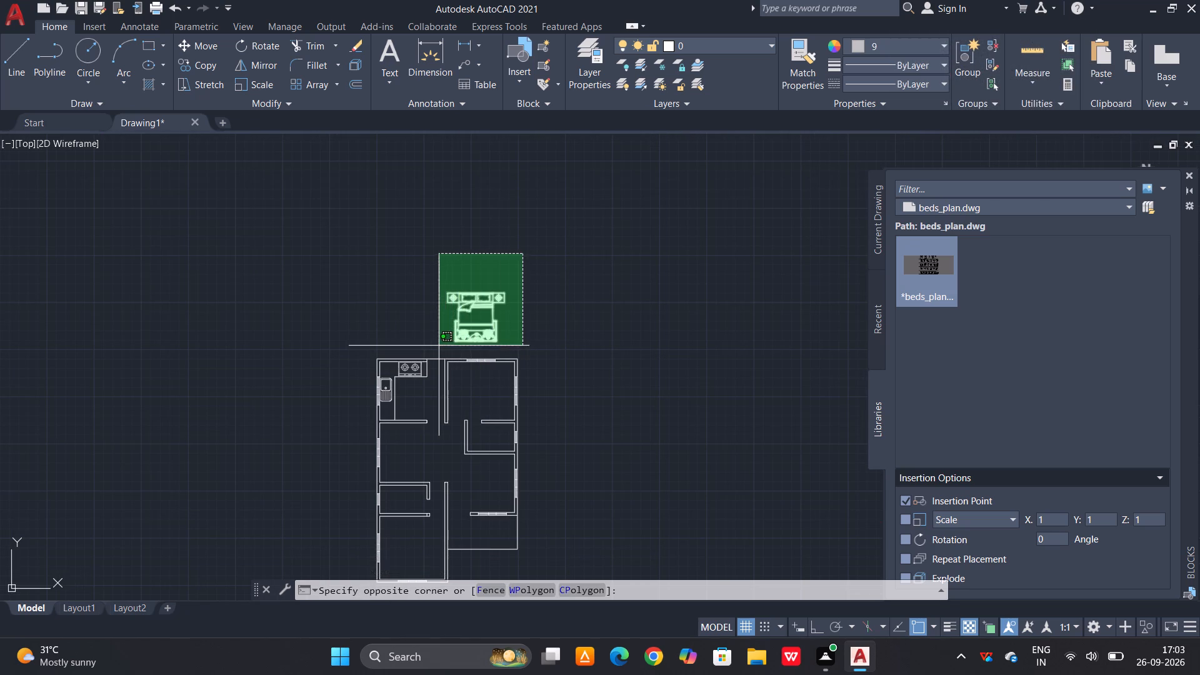
click(437, 346)
text(ro)
key(space)
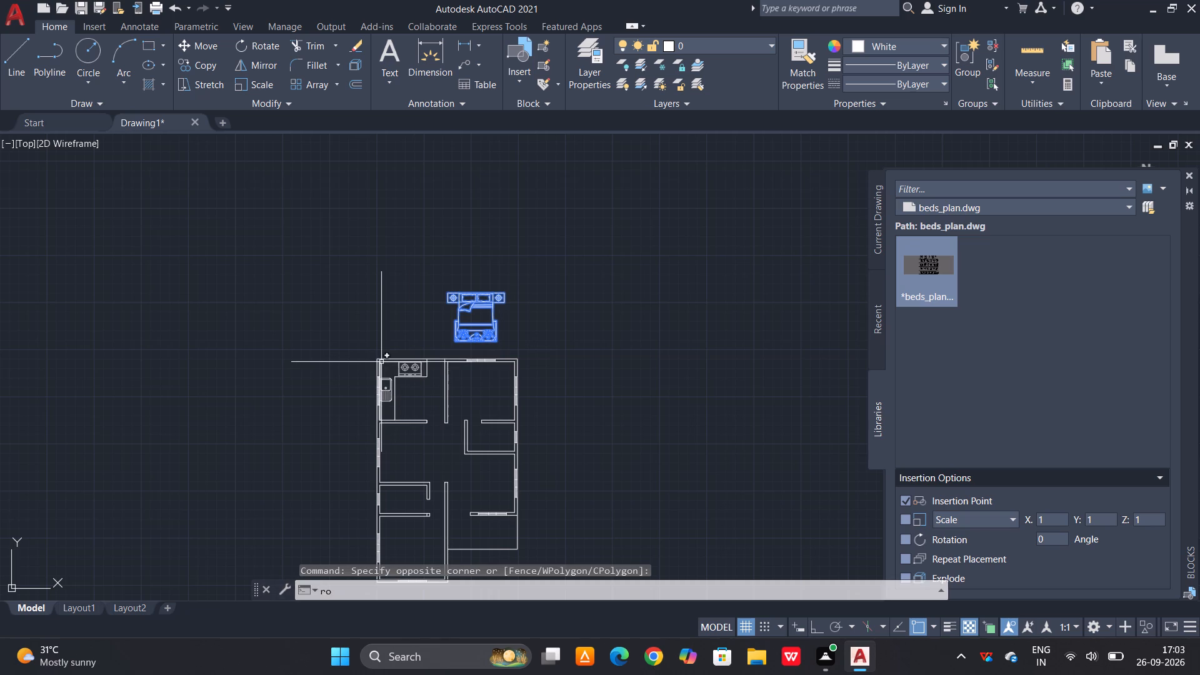
click(479, 289)
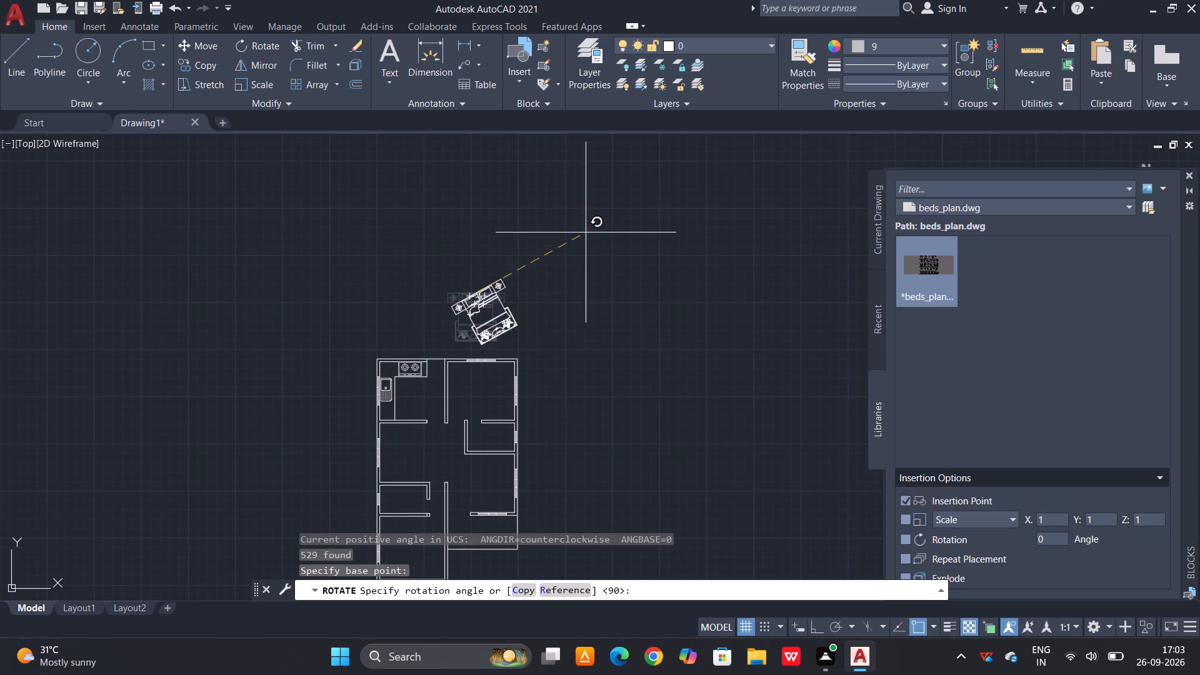
key(F8)
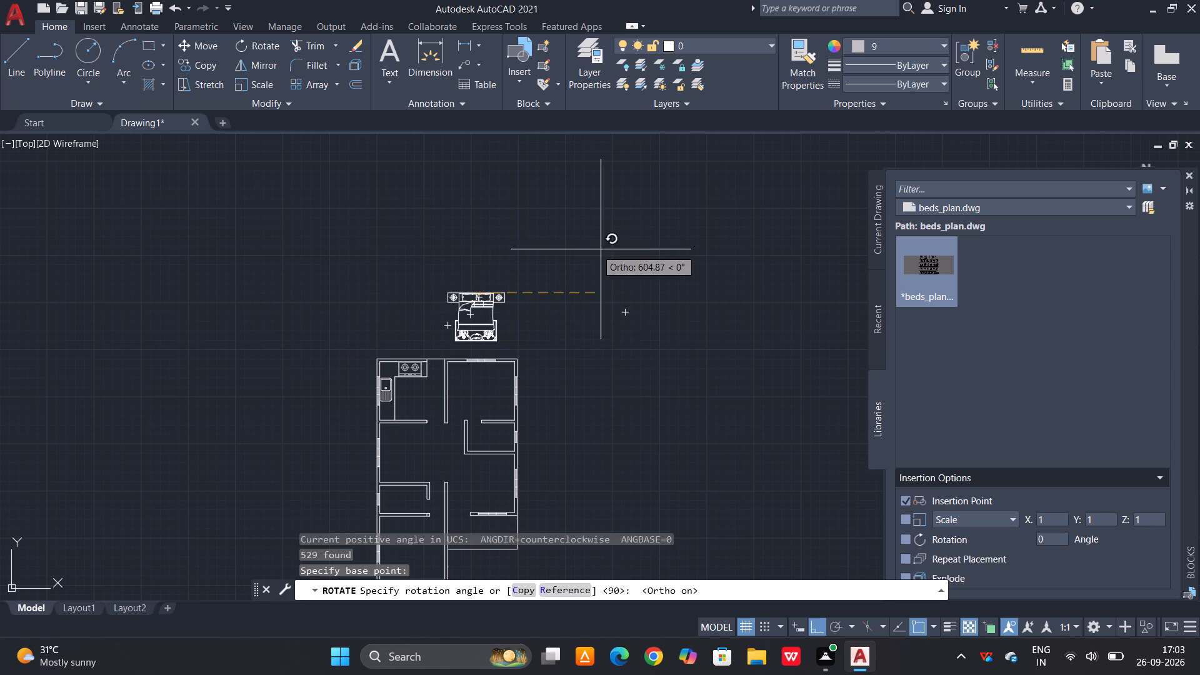
click(451, 351)
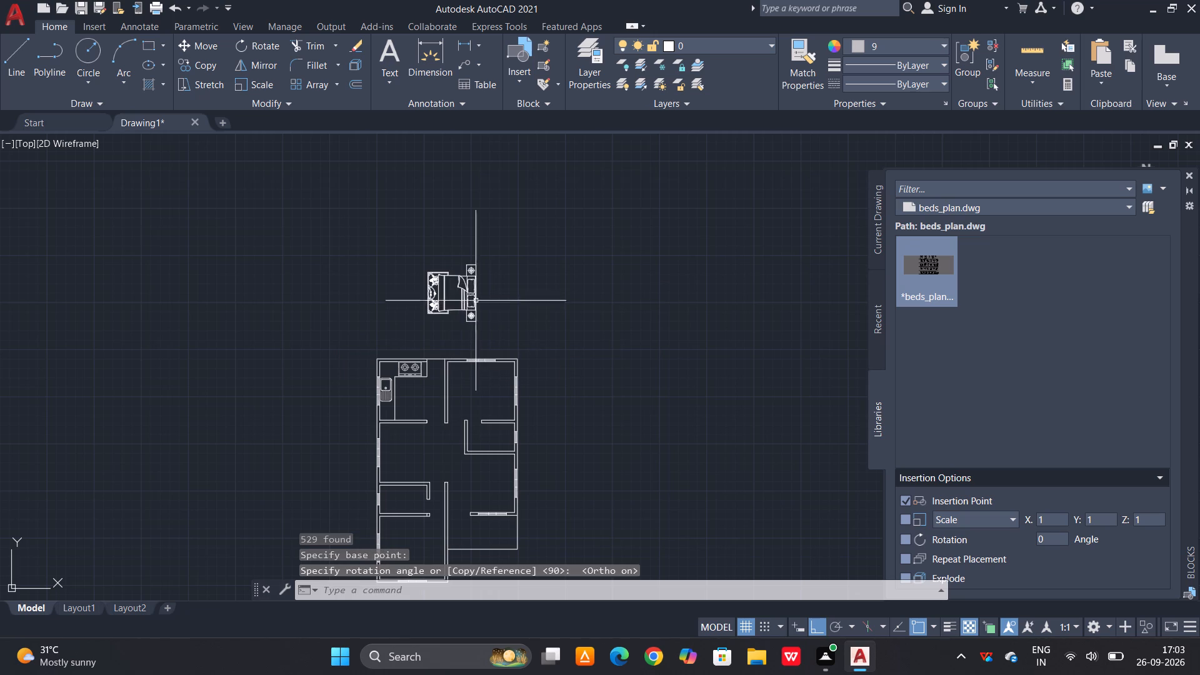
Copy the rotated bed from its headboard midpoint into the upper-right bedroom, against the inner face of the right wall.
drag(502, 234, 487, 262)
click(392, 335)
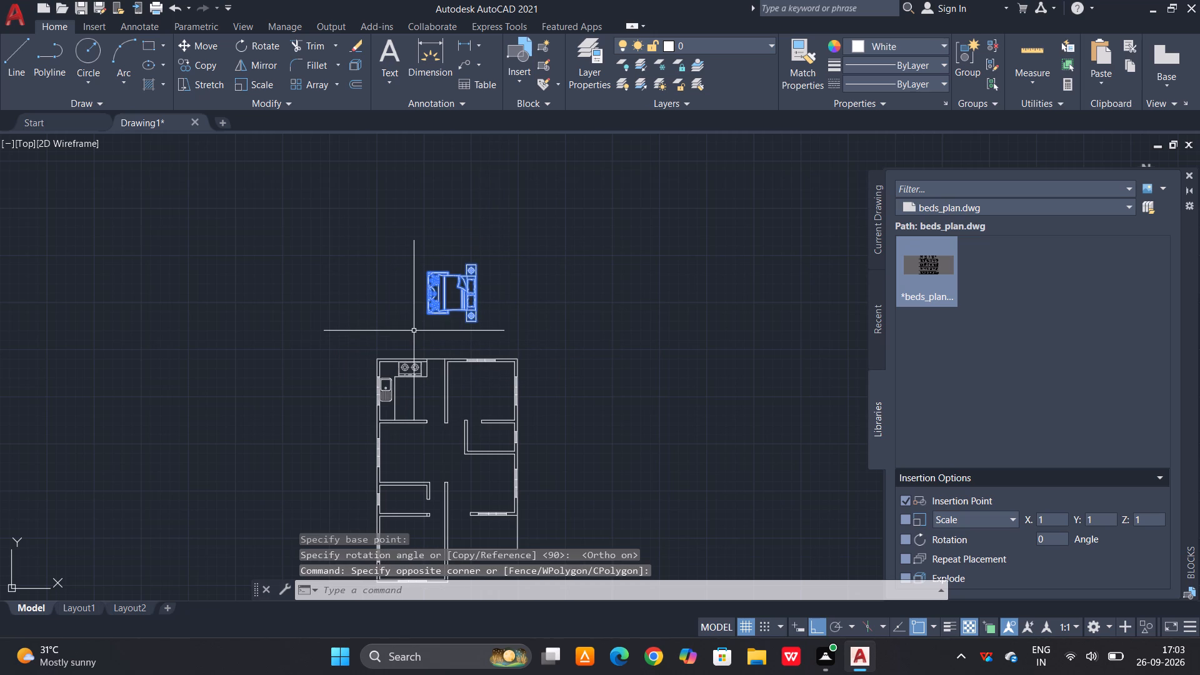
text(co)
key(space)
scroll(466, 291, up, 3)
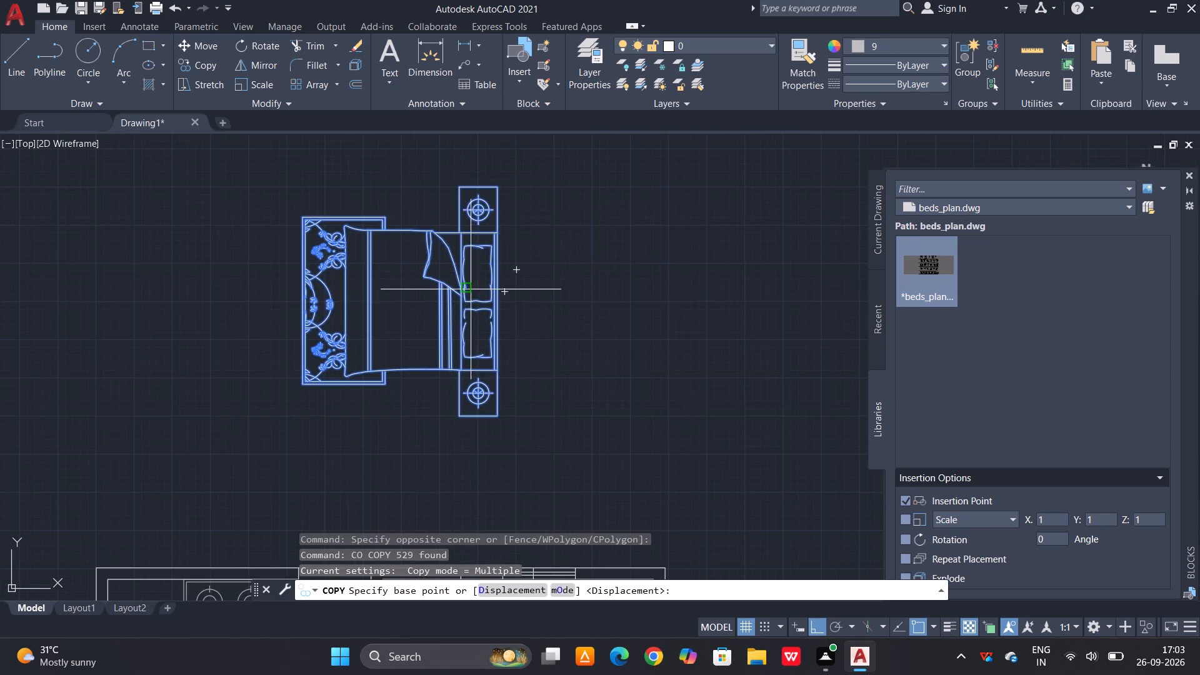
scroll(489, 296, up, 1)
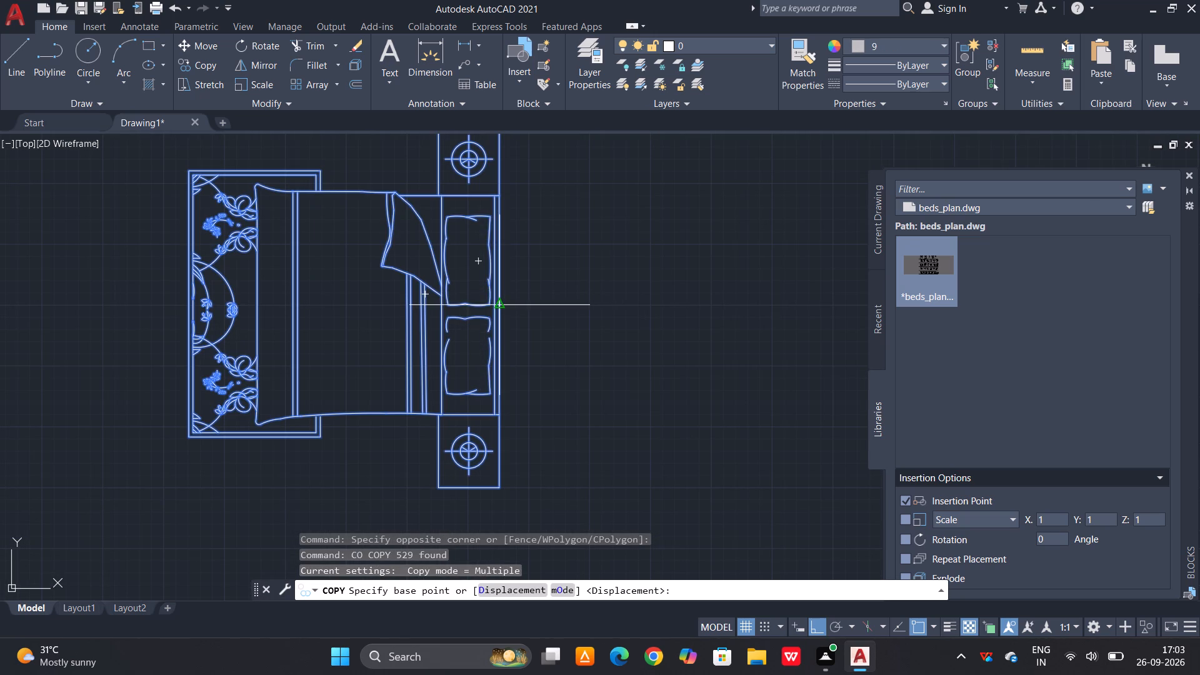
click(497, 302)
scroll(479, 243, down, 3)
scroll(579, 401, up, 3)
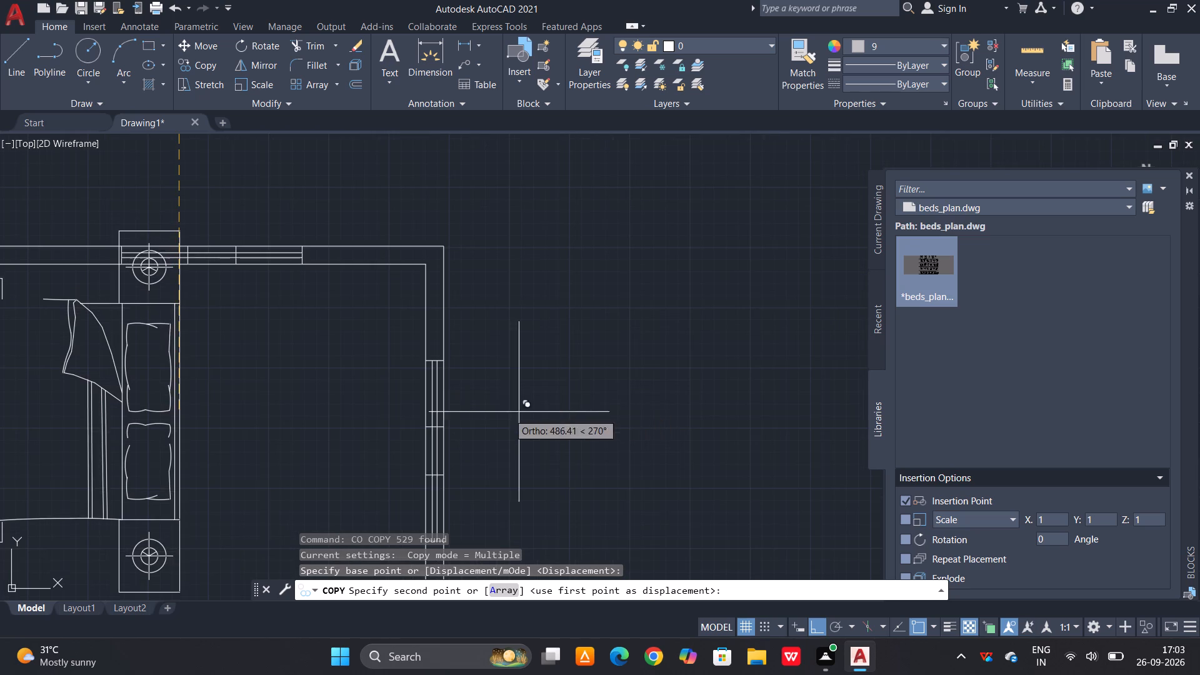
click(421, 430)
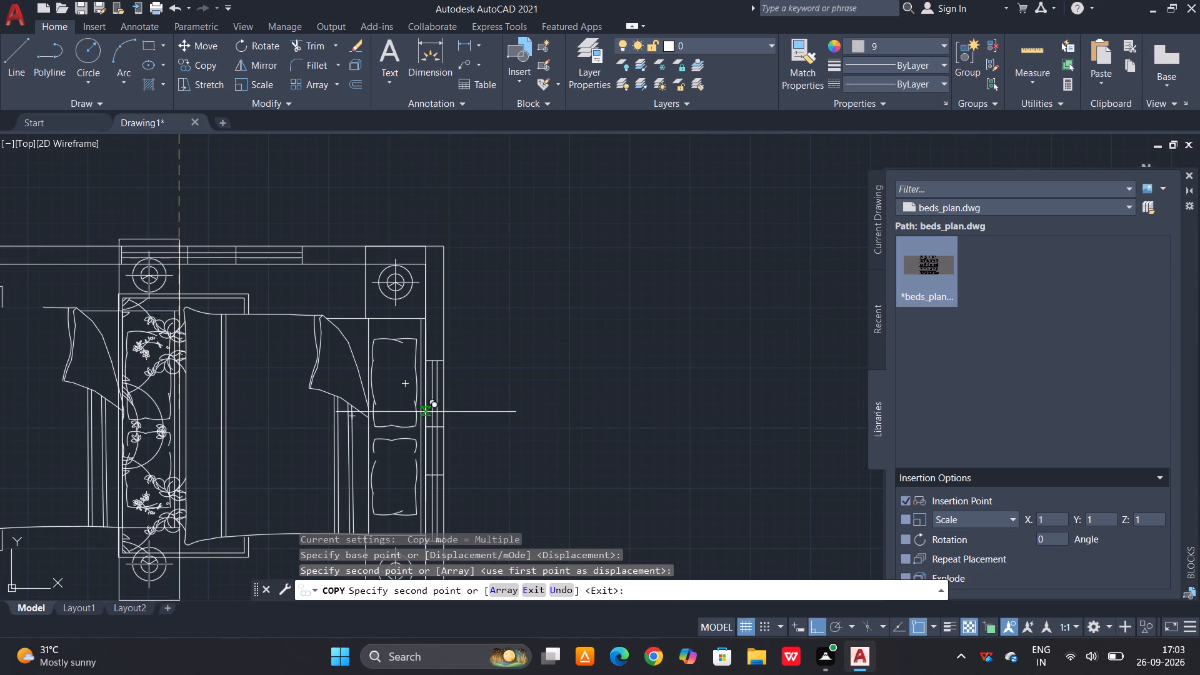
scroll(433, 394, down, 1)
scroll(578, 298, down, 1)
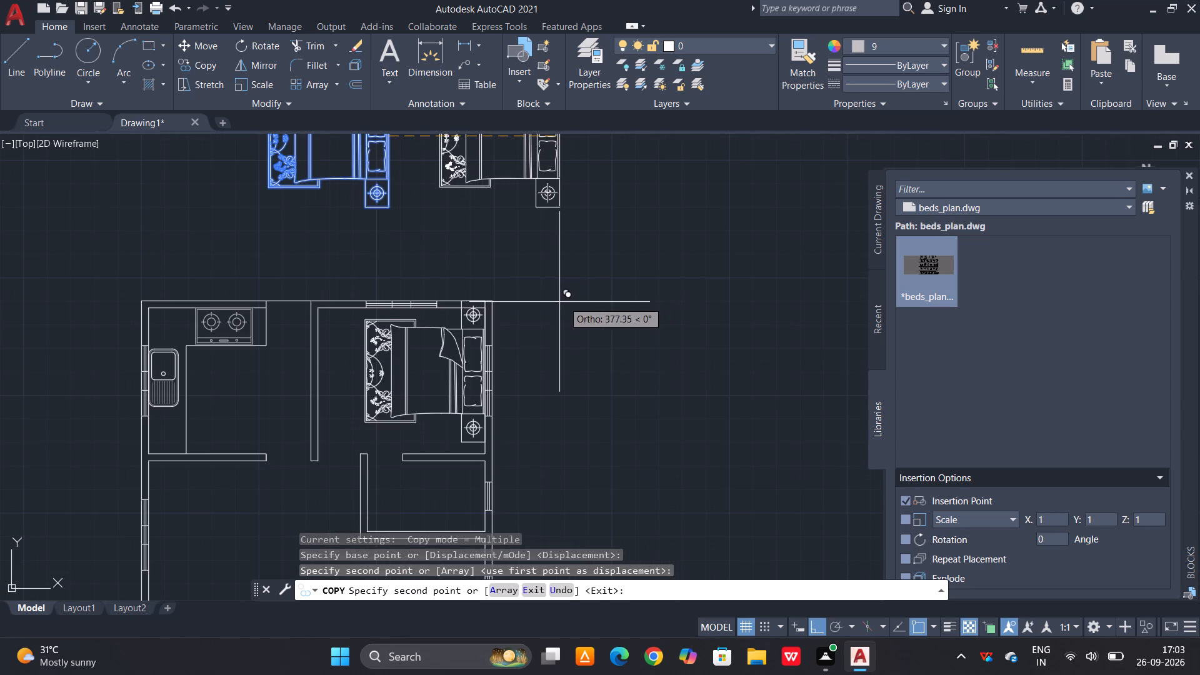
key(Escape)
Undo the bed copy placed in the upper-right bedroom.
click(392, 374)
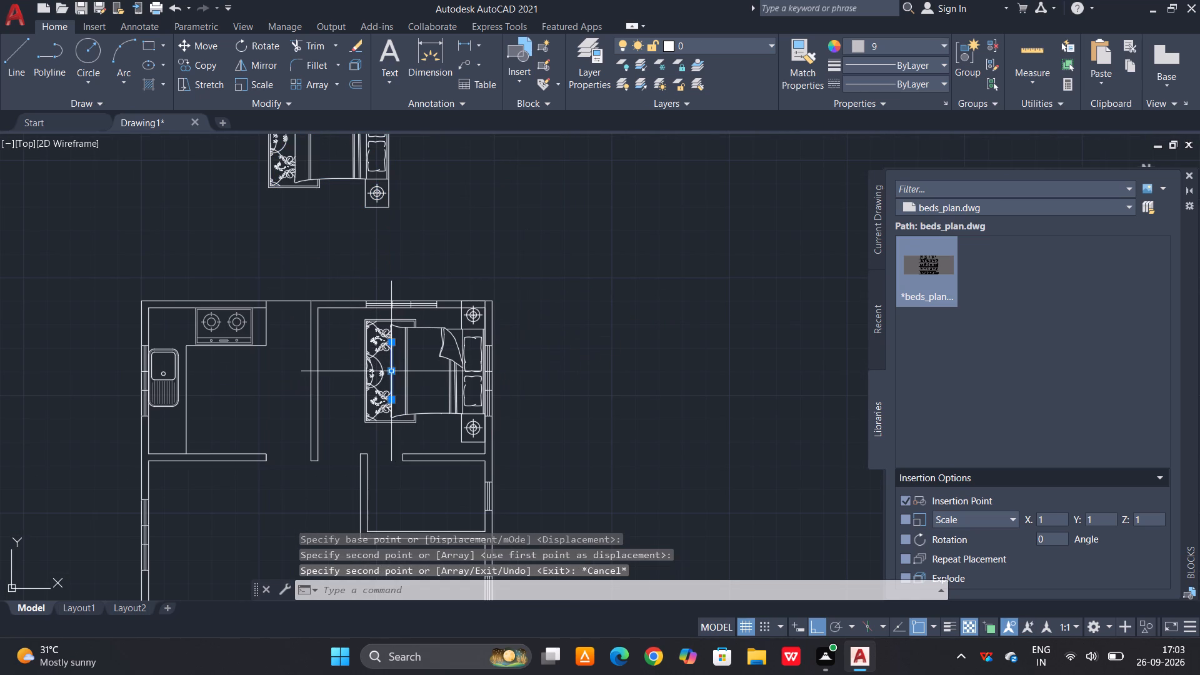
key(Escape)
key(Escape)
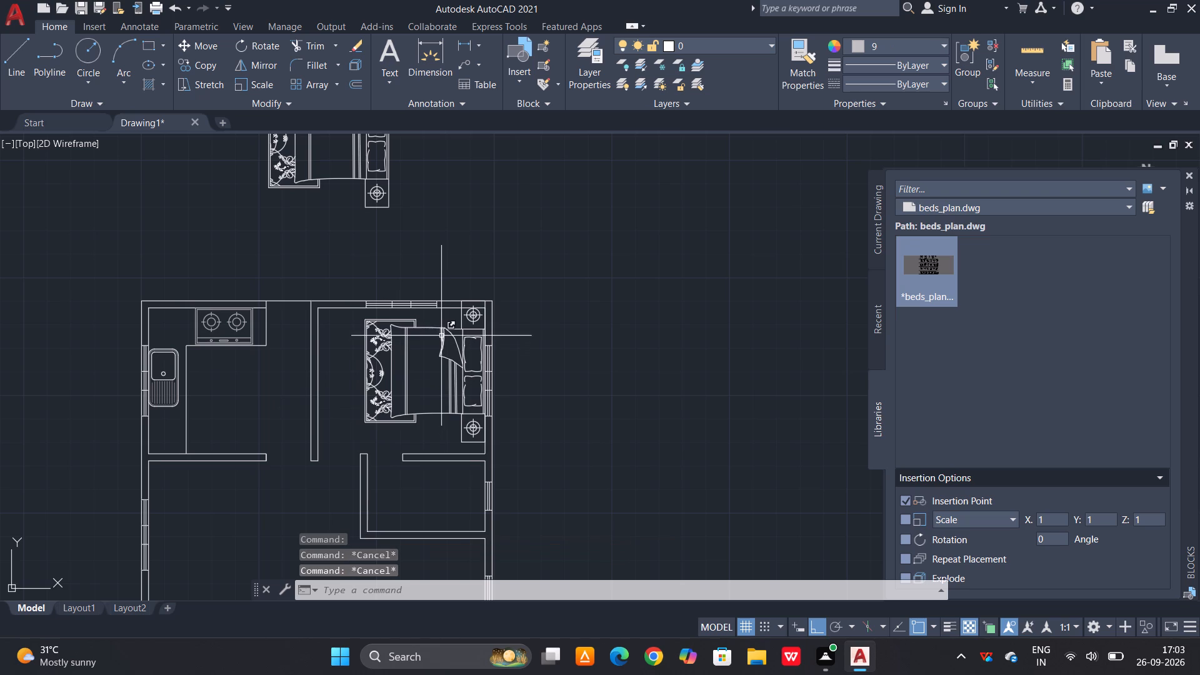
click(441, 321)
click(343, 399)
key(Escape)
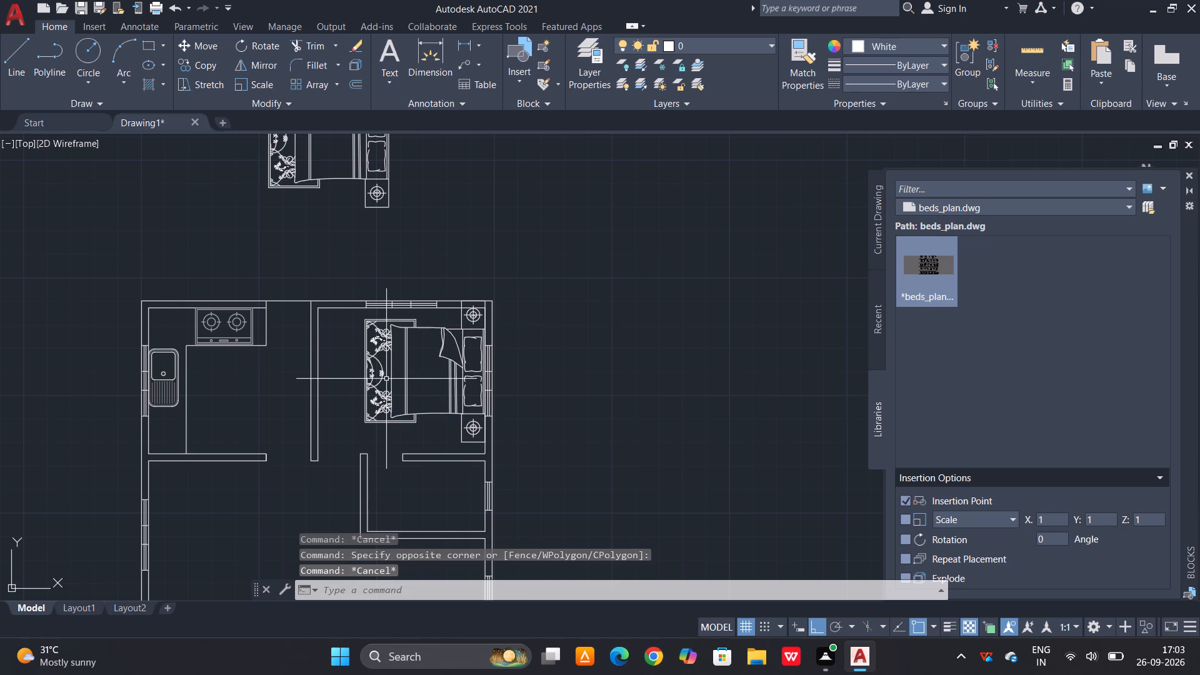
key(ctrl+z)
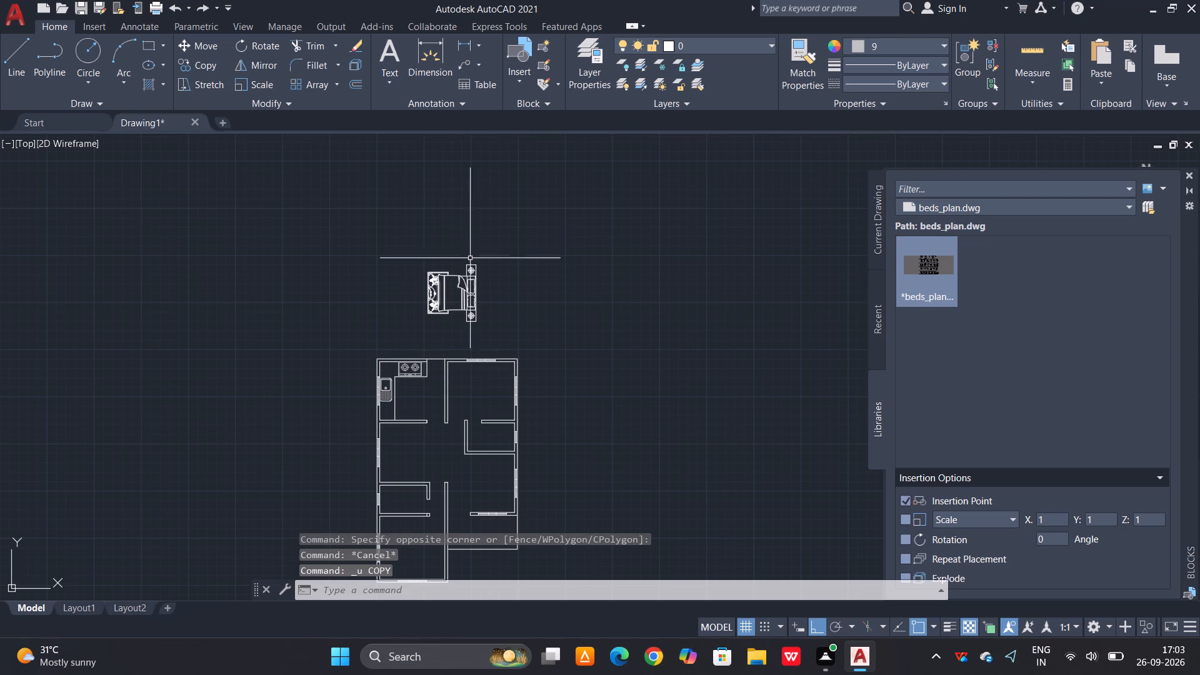
Convert all parts of the rotated bed above the floor plan into a single block named bed.
drag(499, 228, 501, 259)
click(425, 334)
text(b)
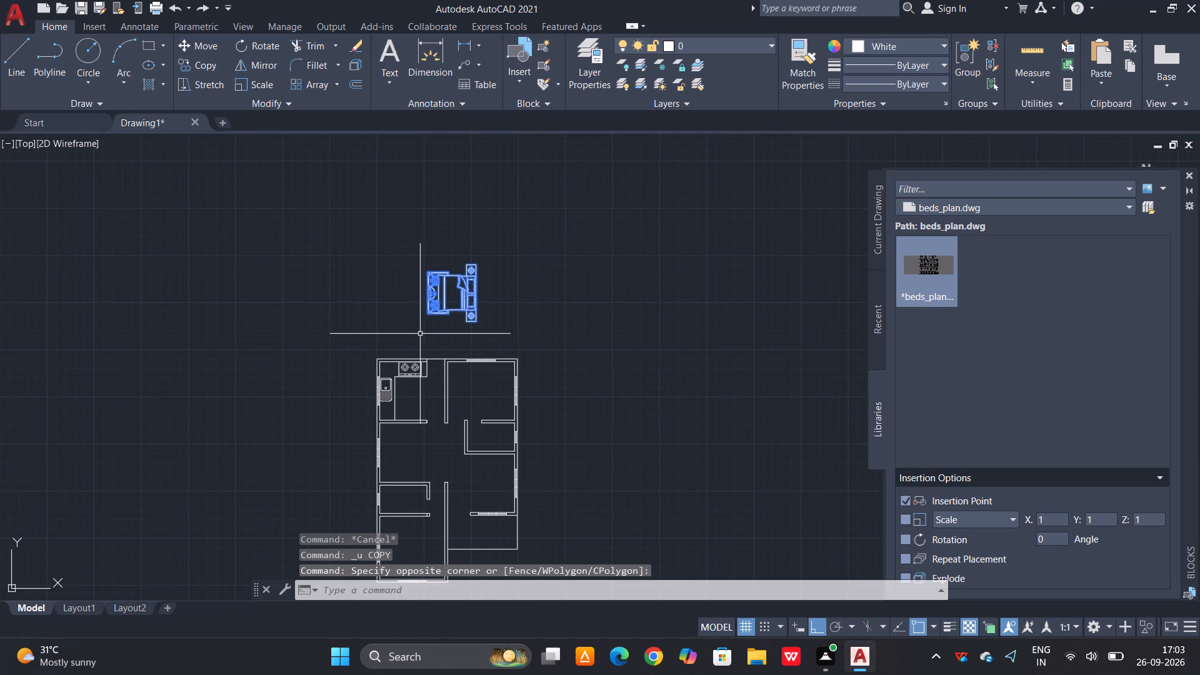
key(space)
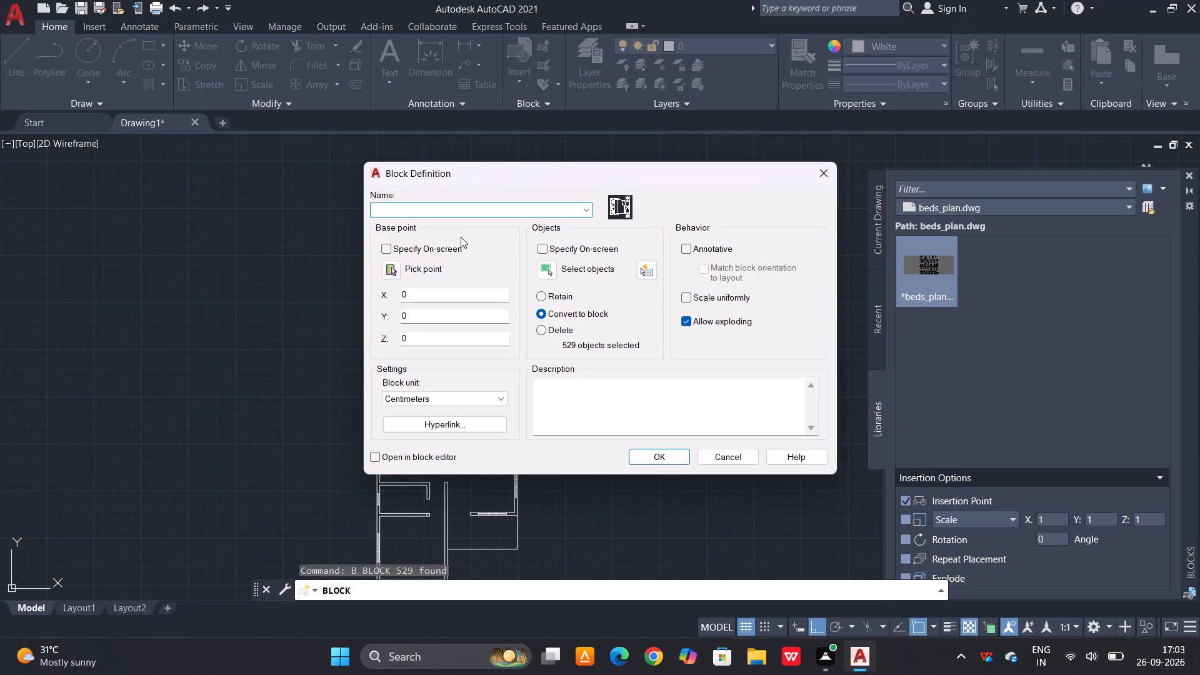
text(bed)
click(663, 457)
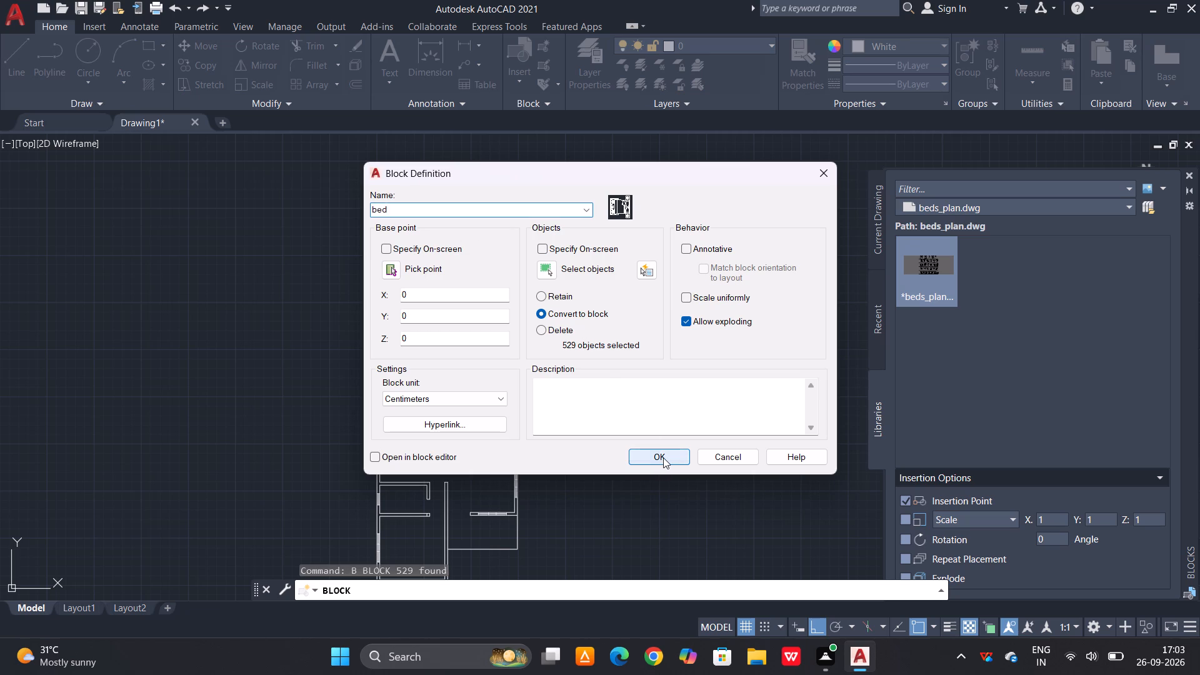
Copy the bed block from its headboard midpoint into the upper-right bedroom, against the window on the right wall's inner face.
drag(484, 236, 484, 260)
click(399, 341)
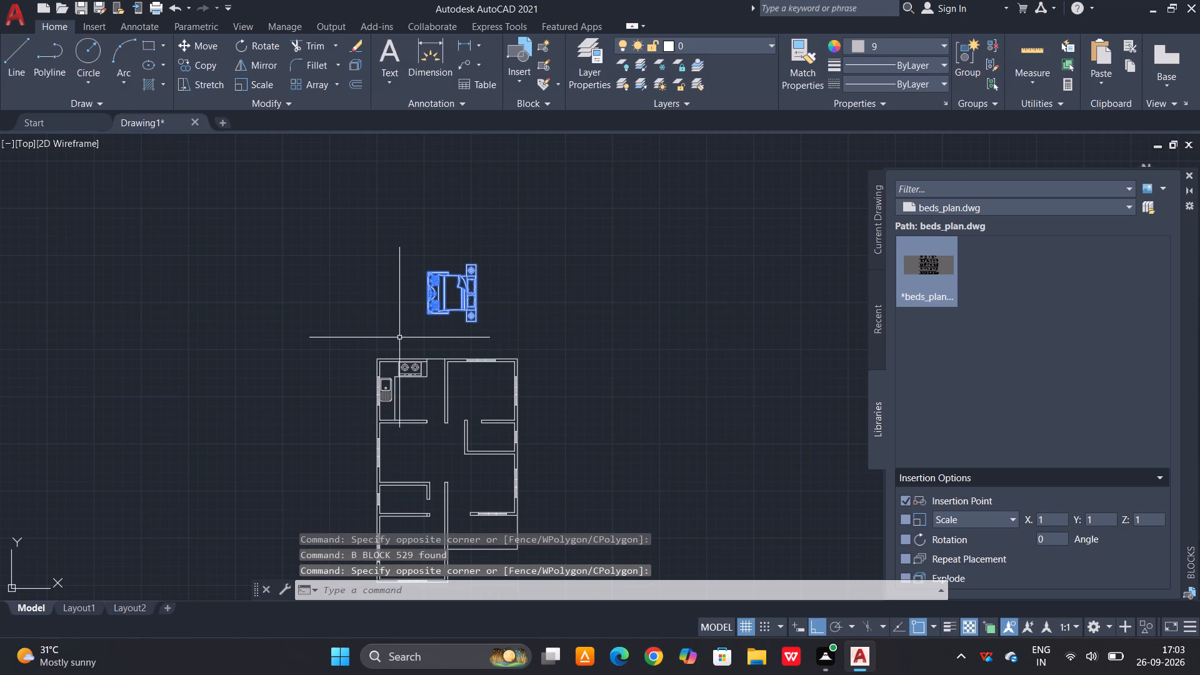
text(co)
key(space)
scroll(478, 274, up, 3)
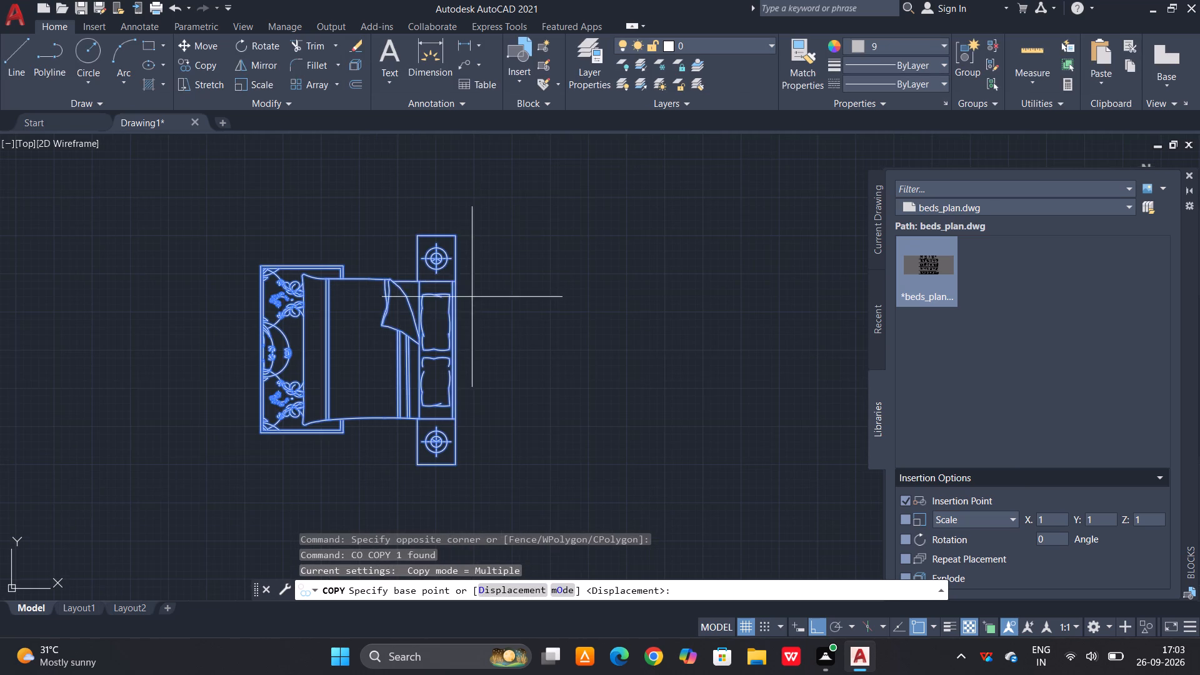
scroll(448, 352, up, 2)
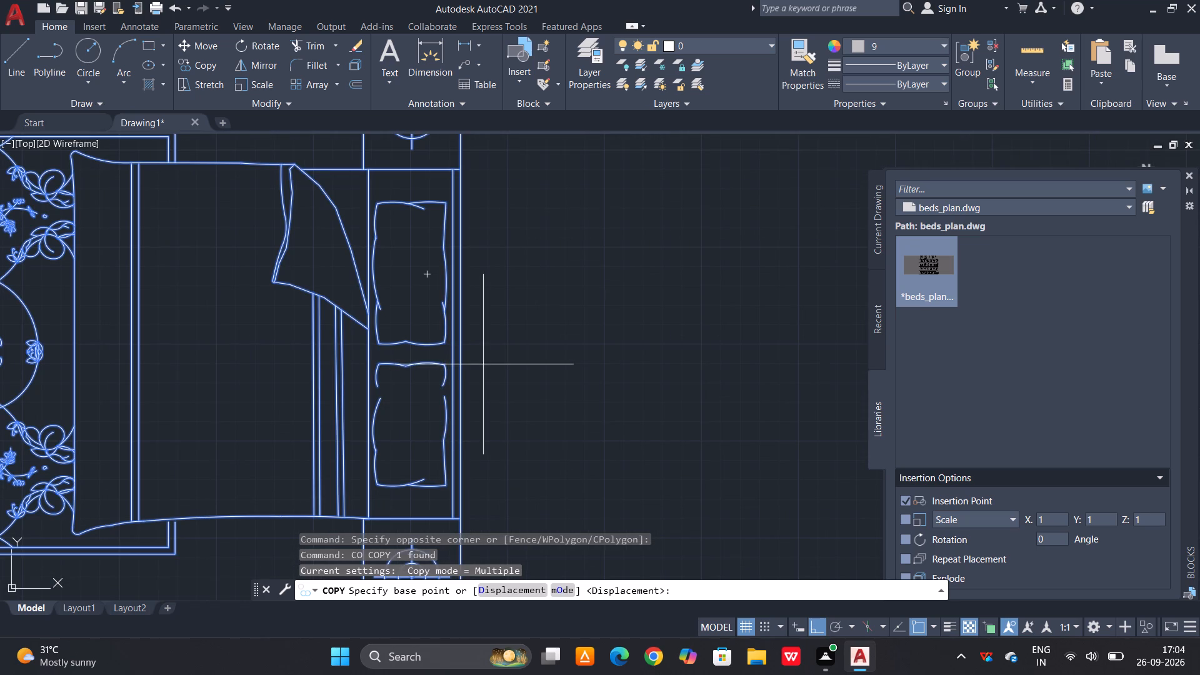
click(463, 343)
scroll(425, 237, down, 3)
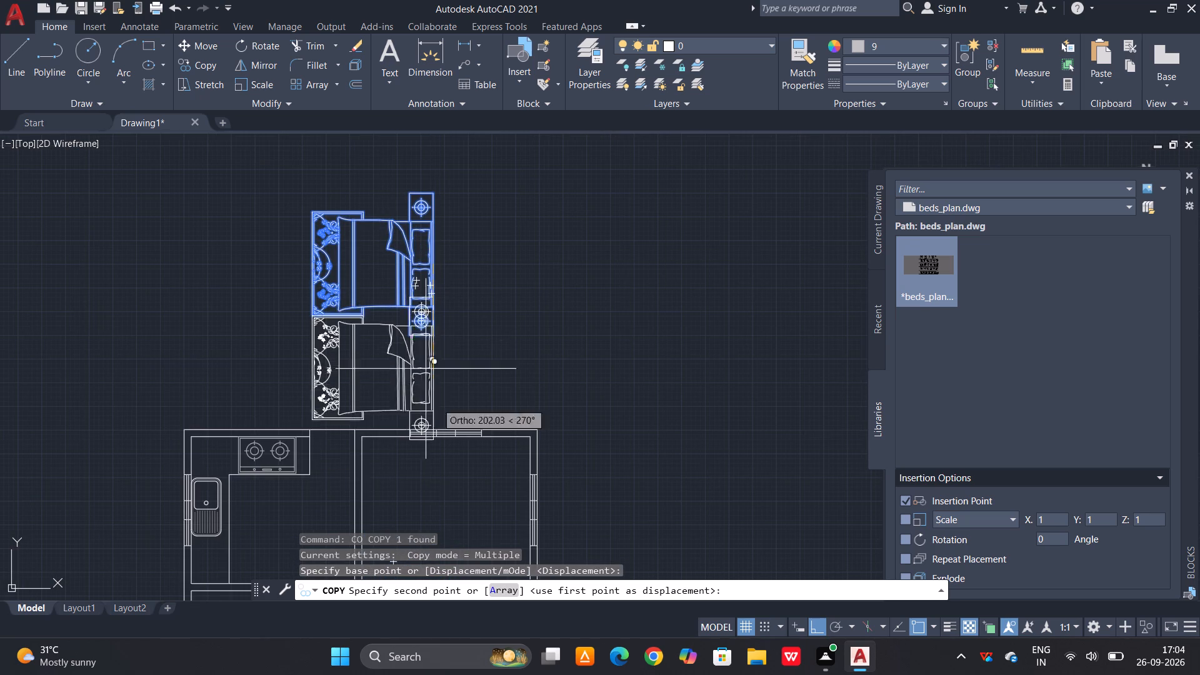
scroll(515, 392, down, 2)
scroll(522, 437, up, 4)
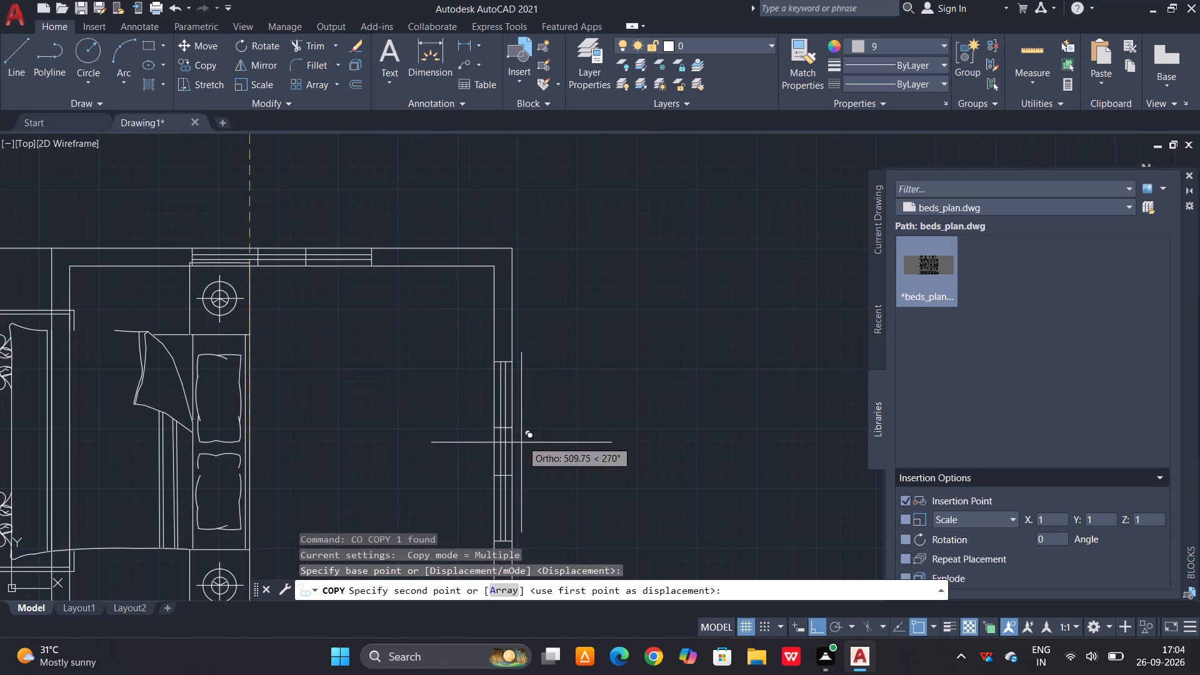
click(493, 472)
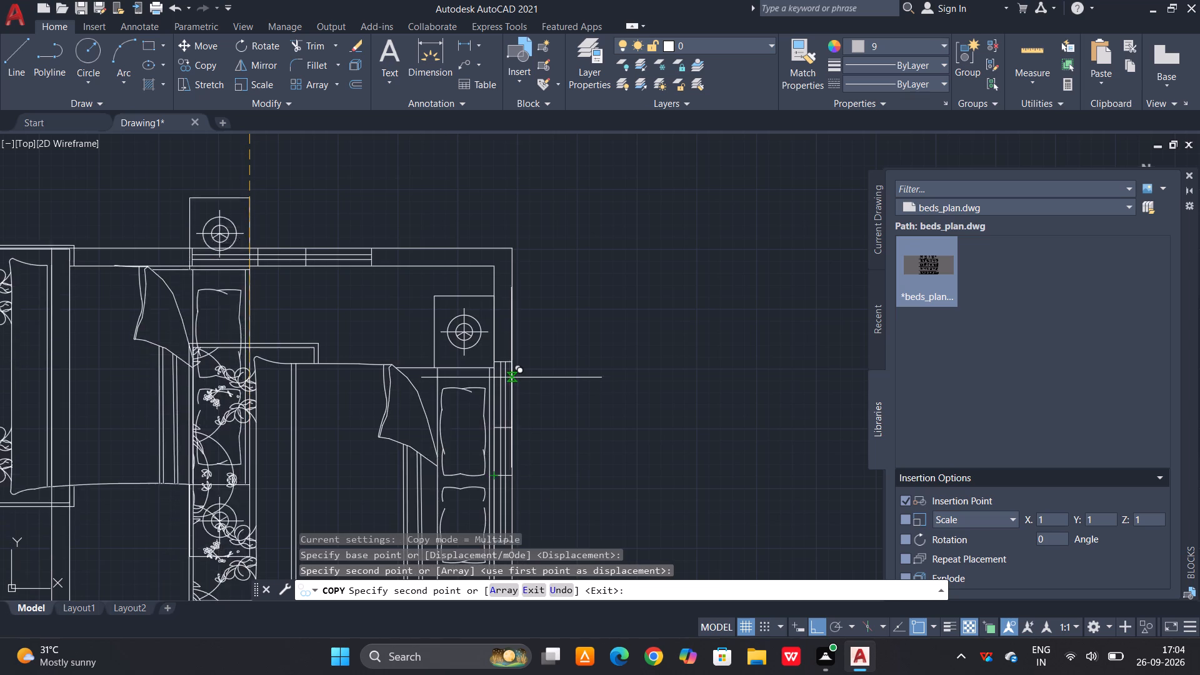
scroll(511, 377, down, 2)
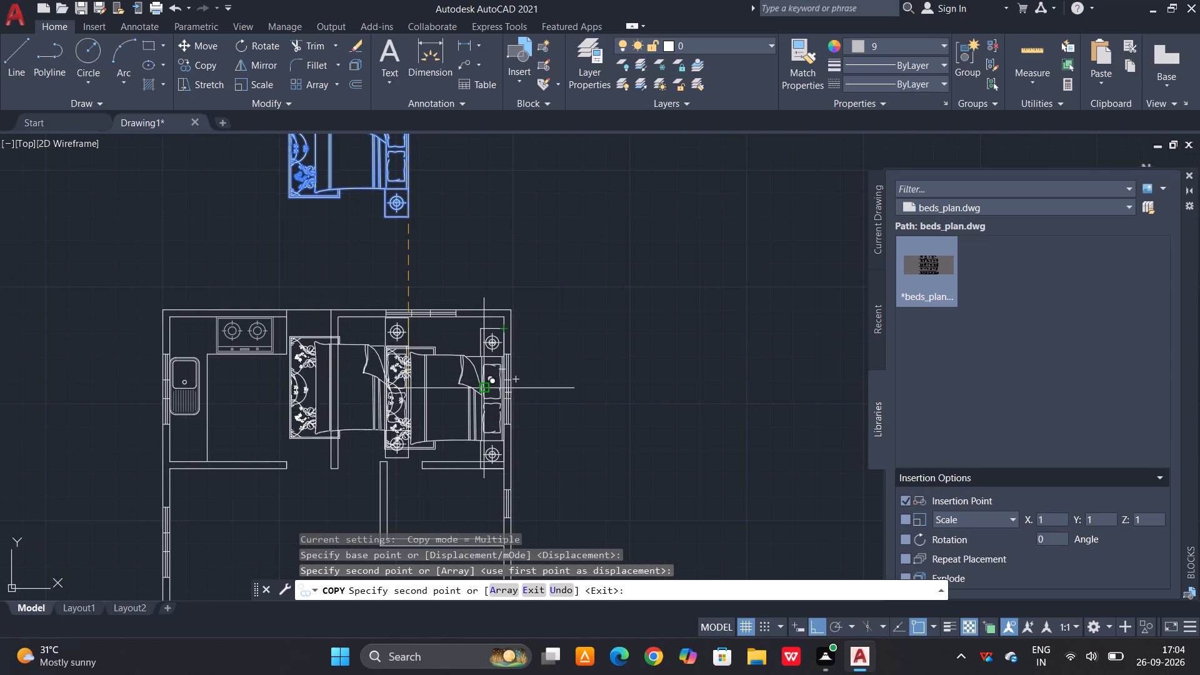
key(Escape)
Scale the copied bed down about its headboard midpoint so both nightstands fit well inside the upper-right bedroom.
click(489, 390)
click(439, 402)
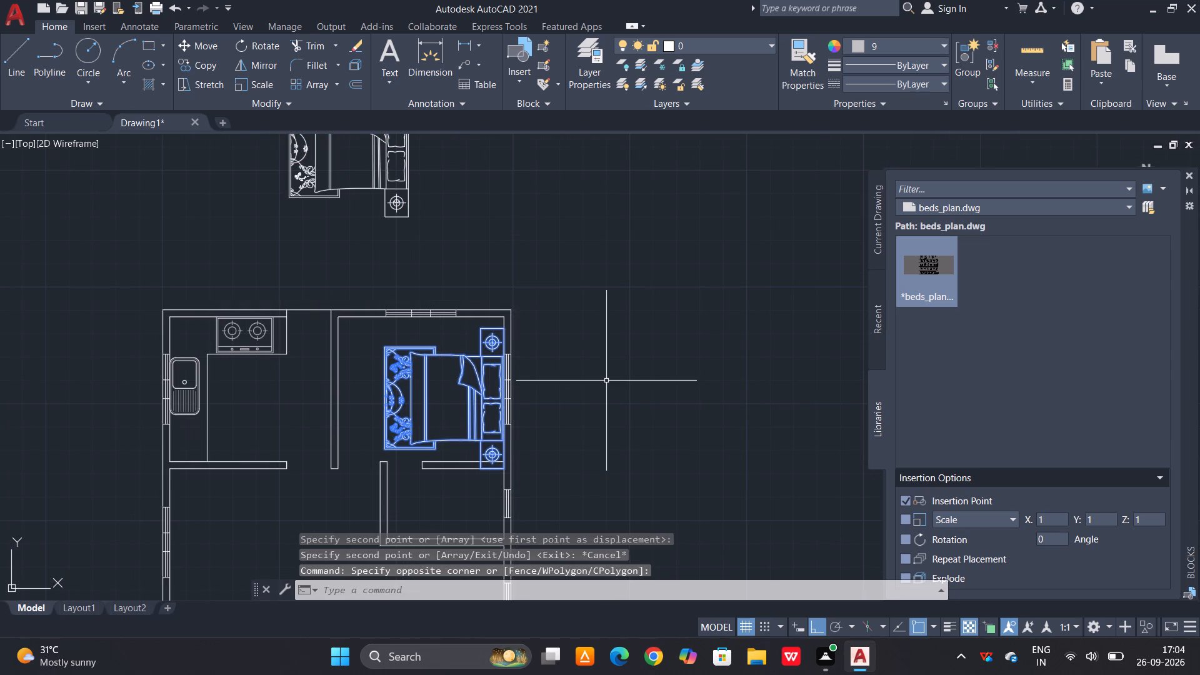
text(sc)
key(space)
scroll(531, 426, up, 1)
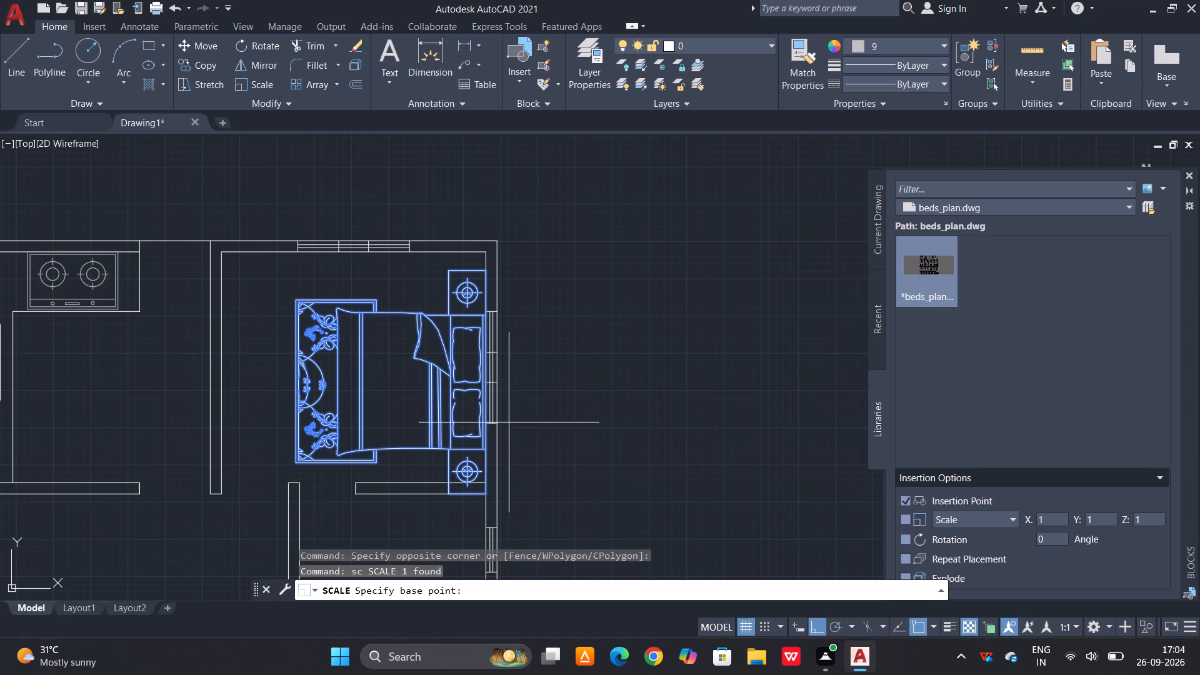
click(484, 371)
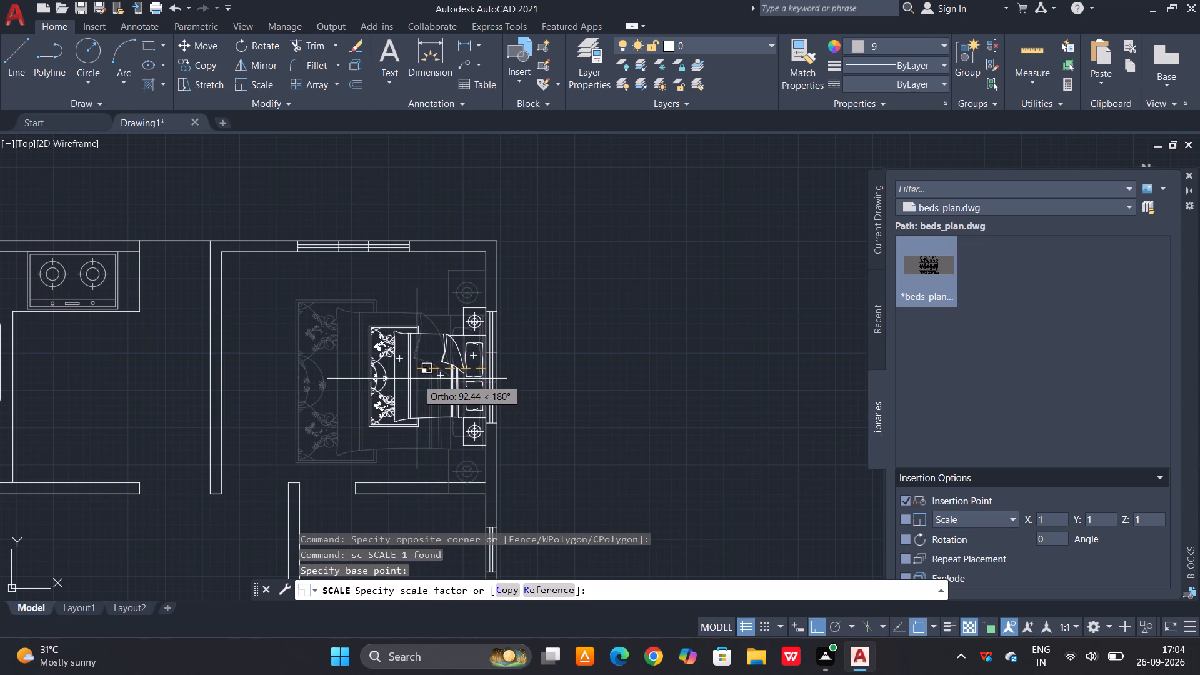
click(417, 379)
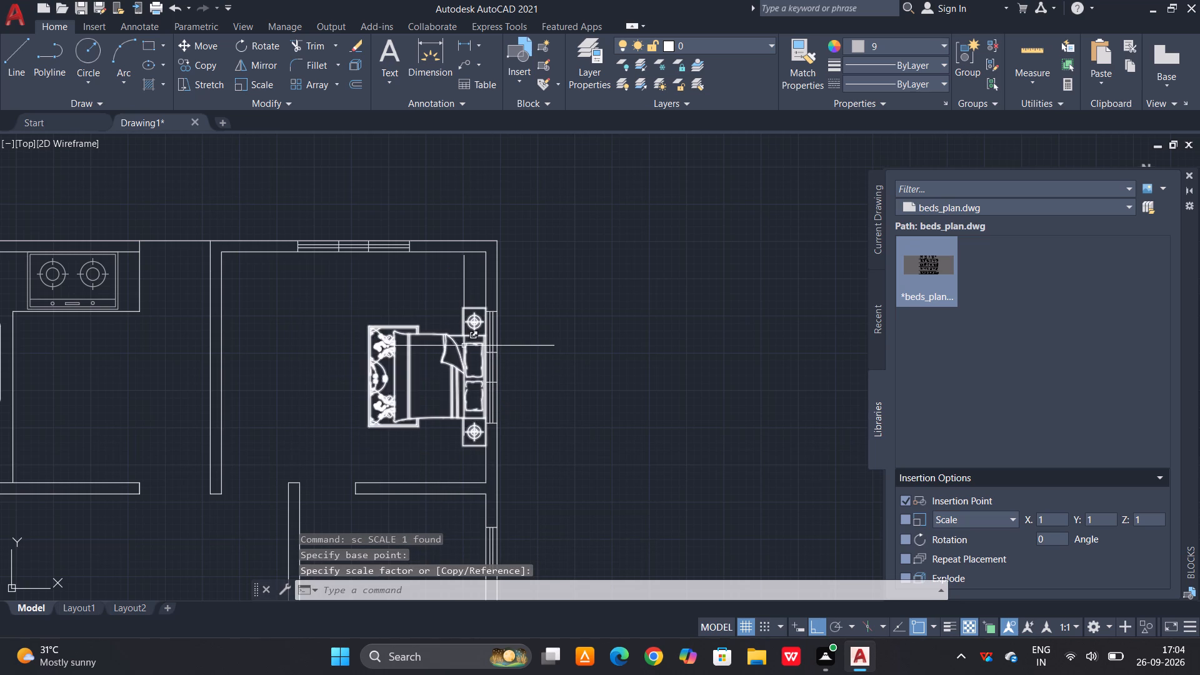
Scale the bedroom's bed back up about its headboard midpoint until the lower nightstand reaches the bedroom's bottom wall.
scroll(464, 346, up, 1)
click(462, 411)
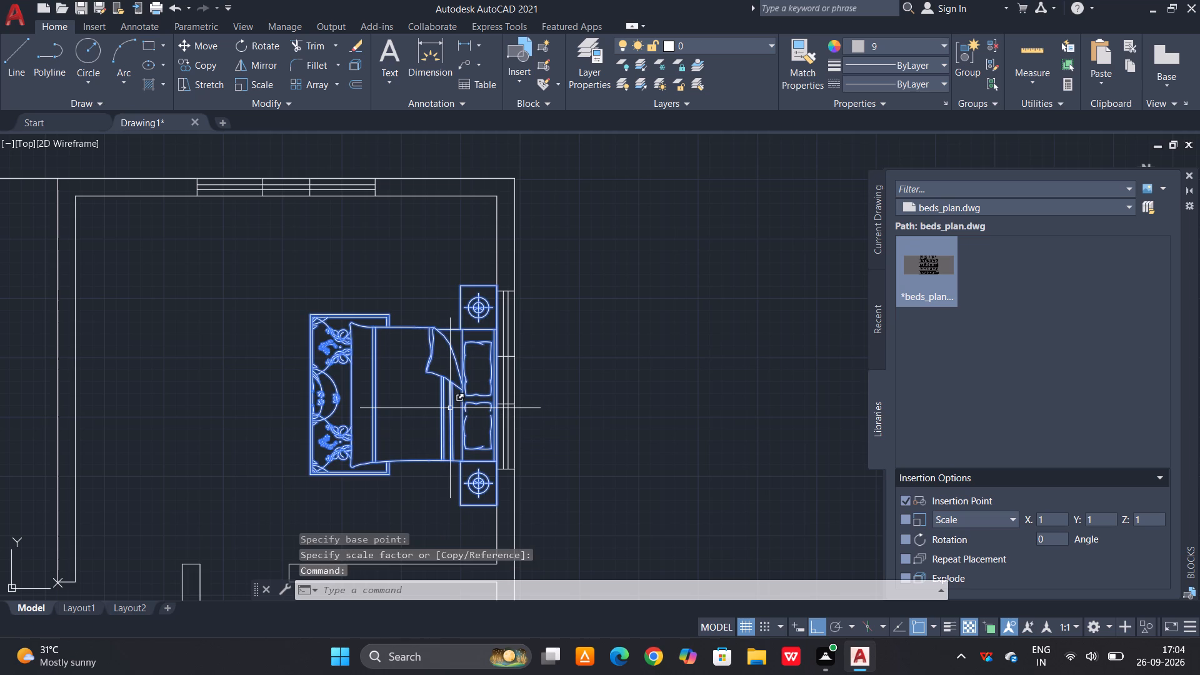
text(sc)
key(space)
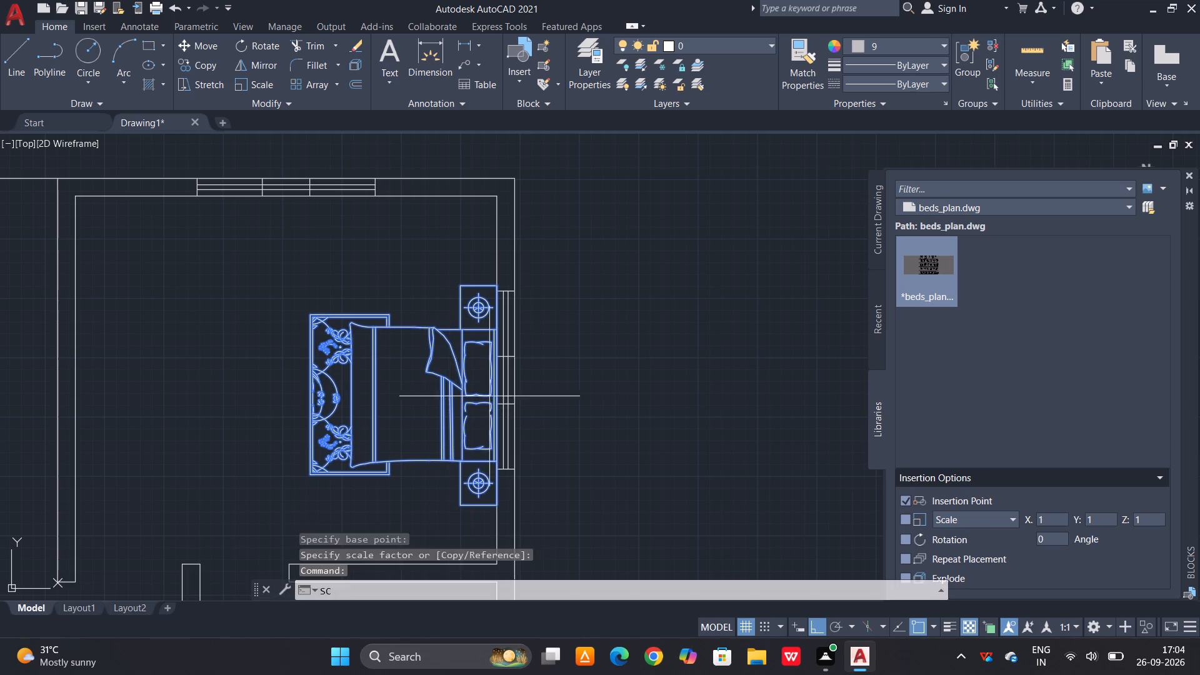
click(496, 380)
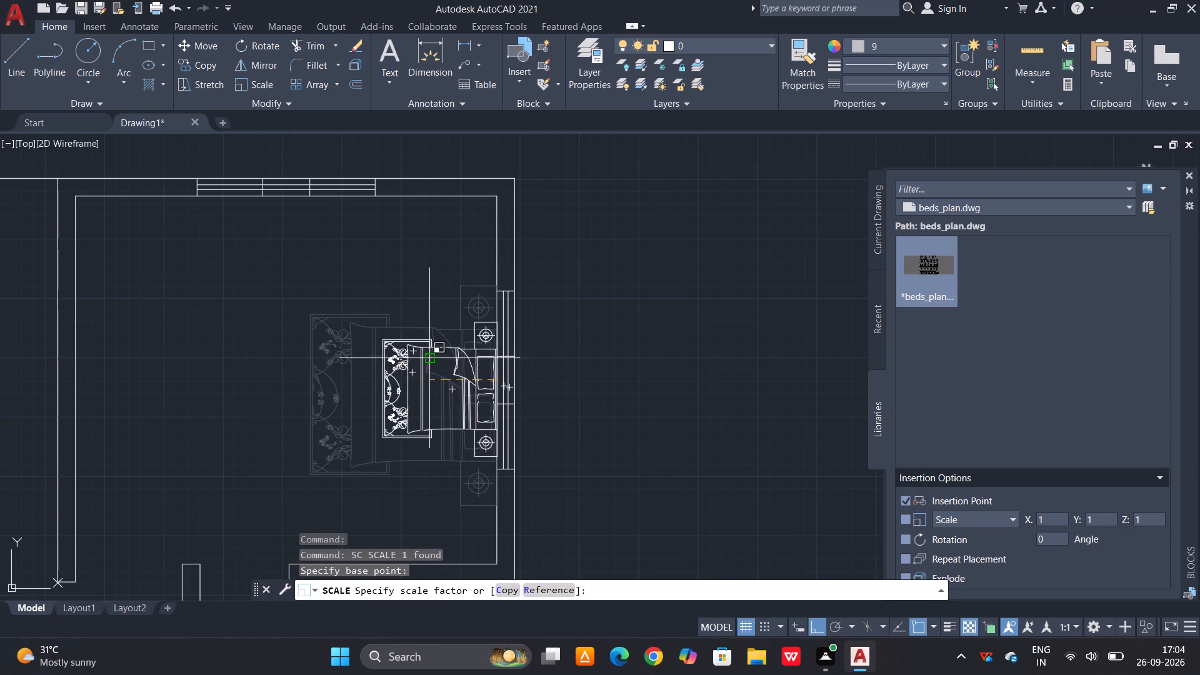
scroll(427, 359, down, 1)
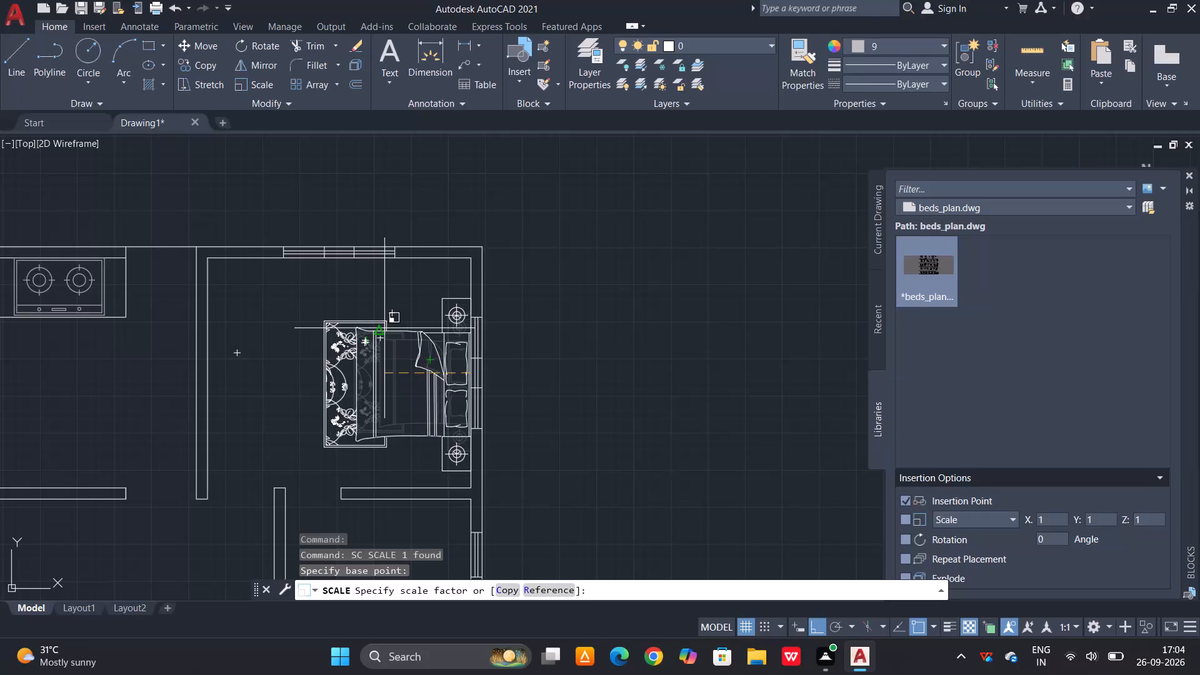
click(384, 328)
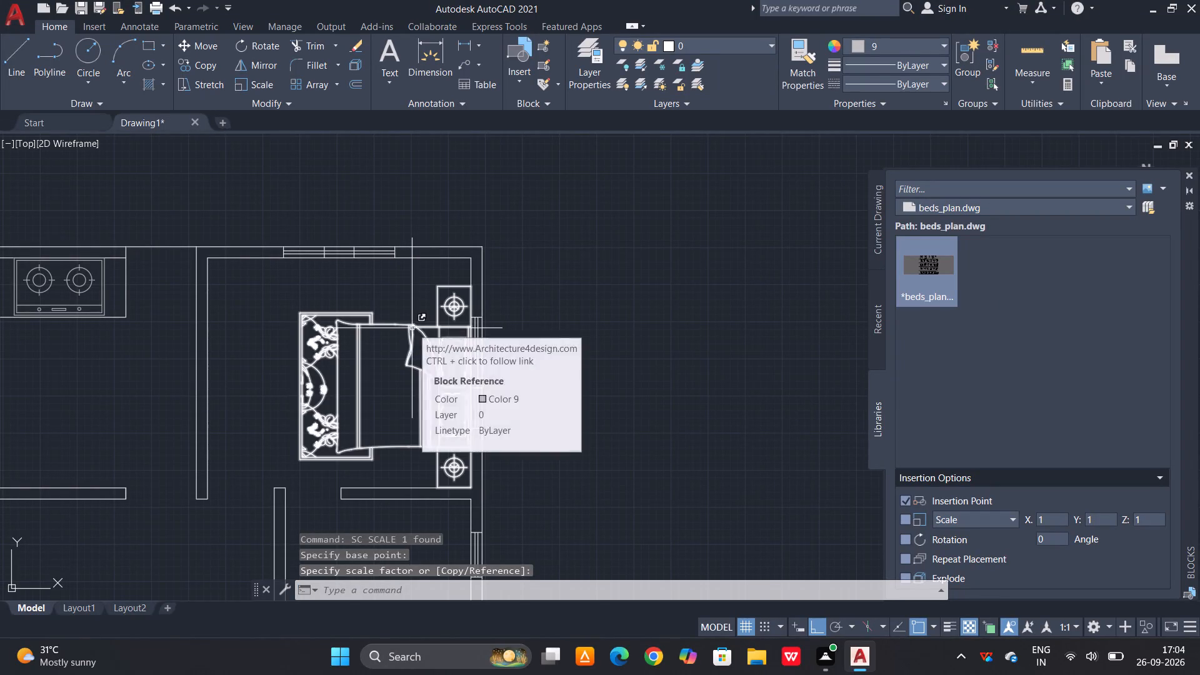
key(Escape)
scroll(422, 412, up, 1)
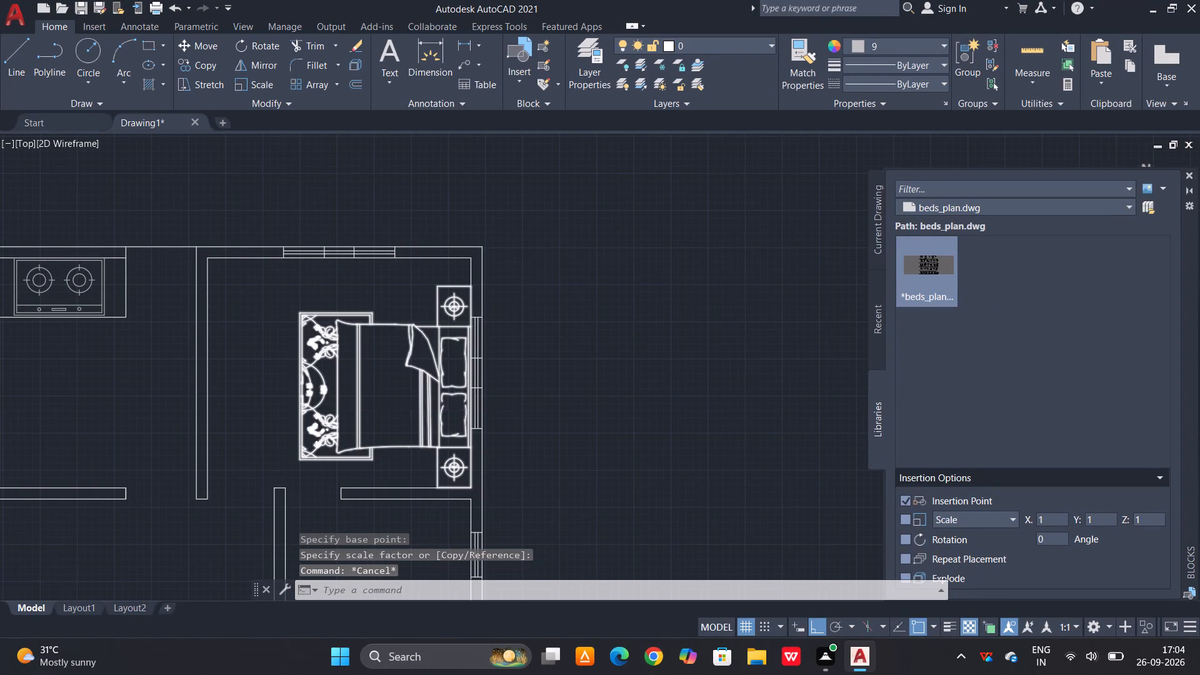
key(Escape)
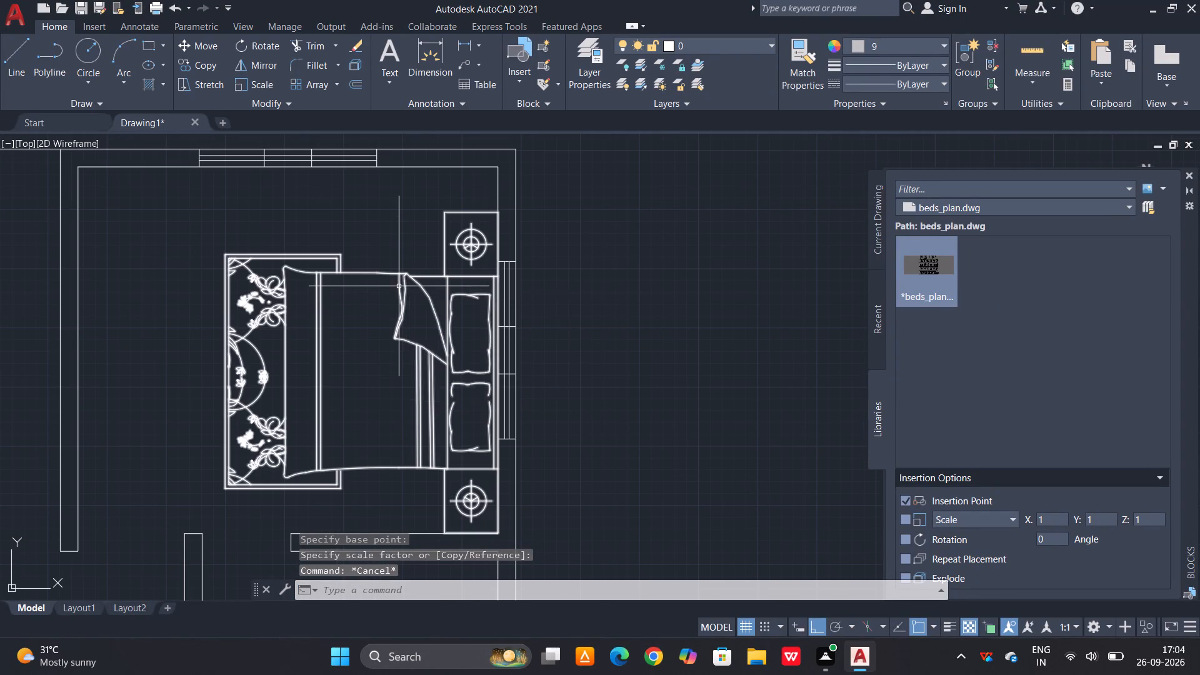
Move the bed straight up along the right wall until its upper nightstand meets the top wall's inner face.
click(440, 261)
click(354, 358)
key(m)
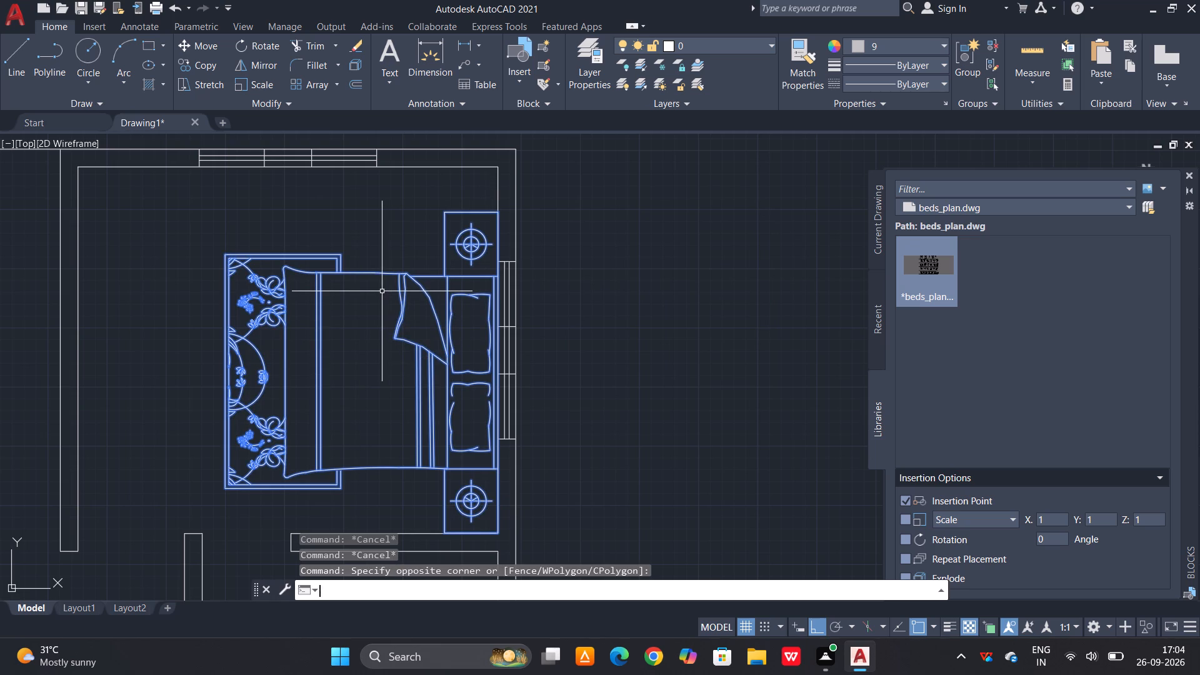
key(space)
click(499, 372)
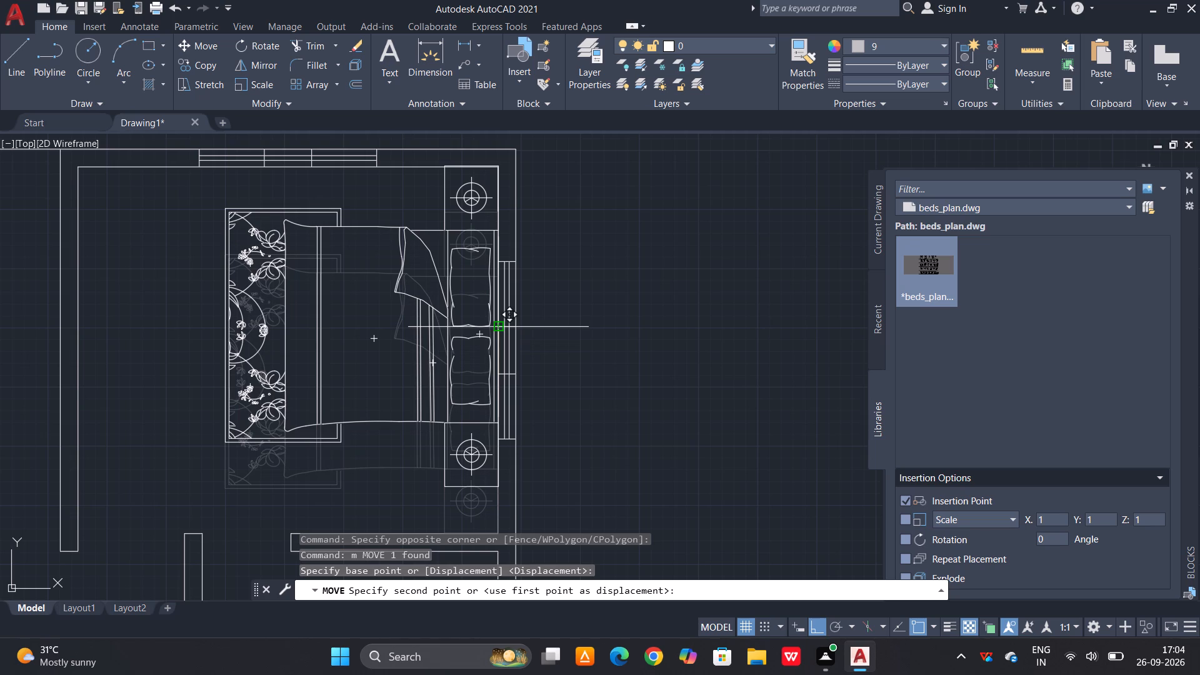
click(497, 329)
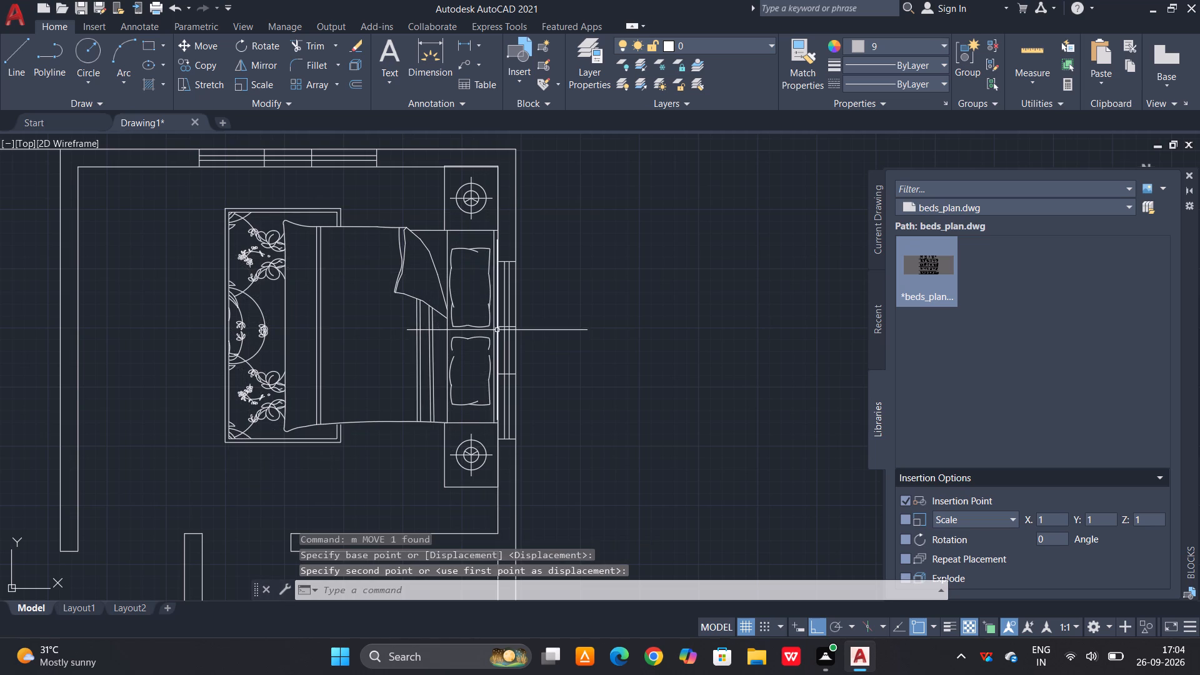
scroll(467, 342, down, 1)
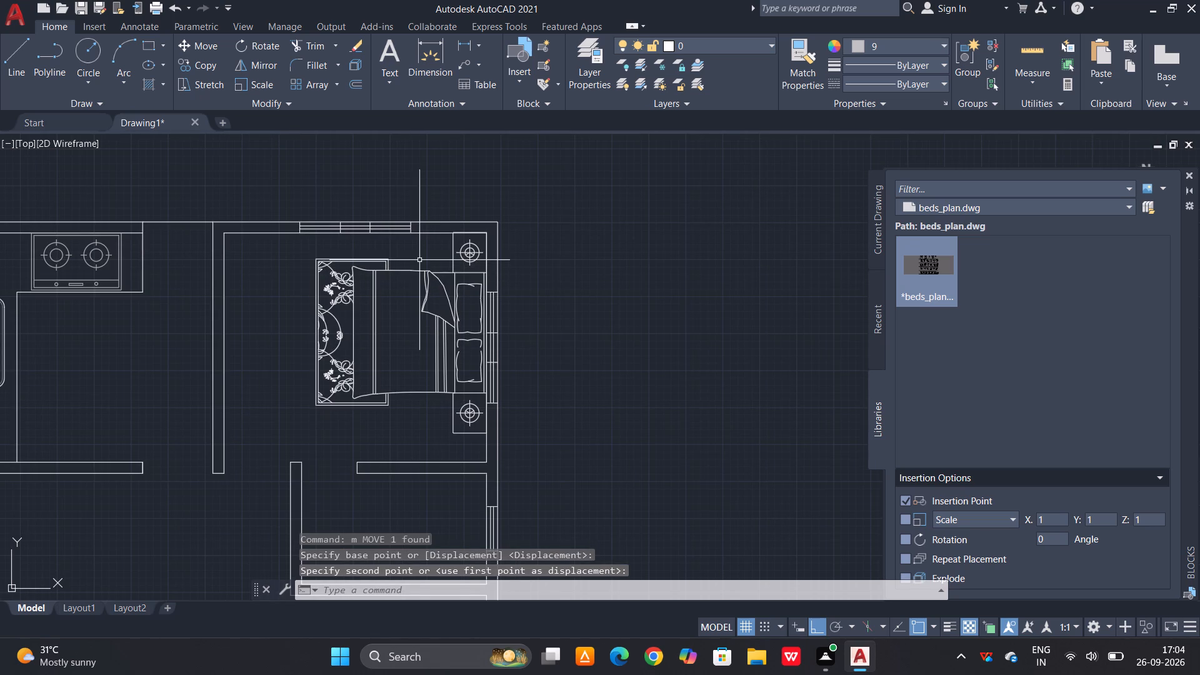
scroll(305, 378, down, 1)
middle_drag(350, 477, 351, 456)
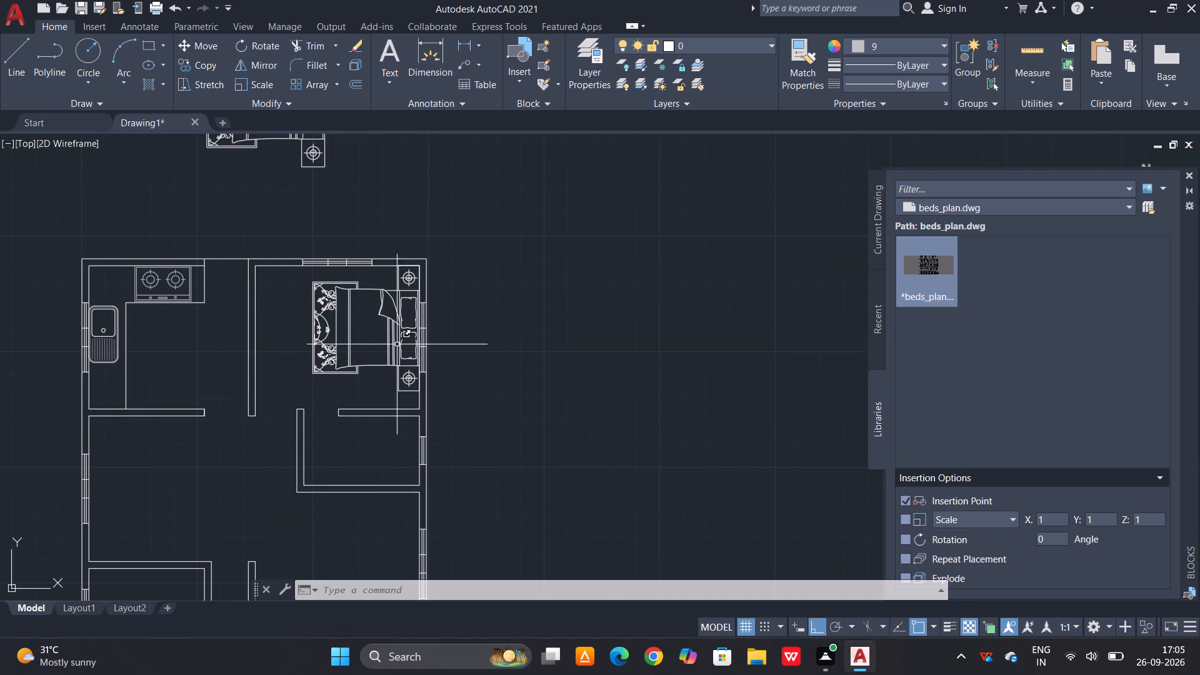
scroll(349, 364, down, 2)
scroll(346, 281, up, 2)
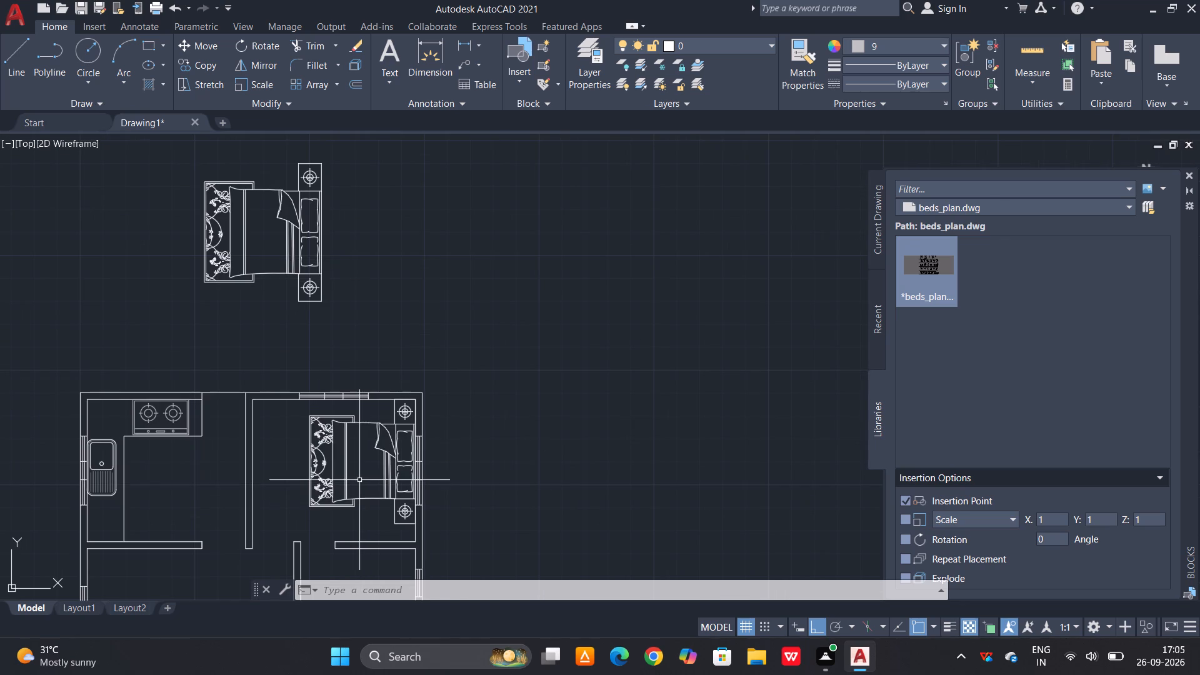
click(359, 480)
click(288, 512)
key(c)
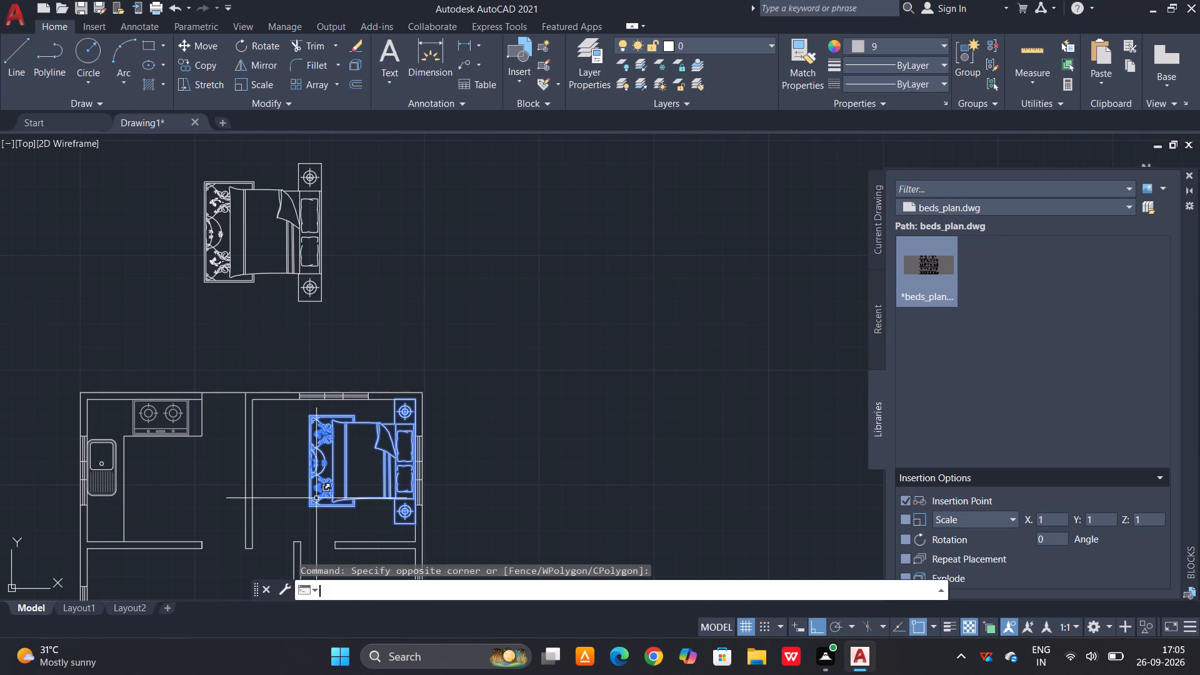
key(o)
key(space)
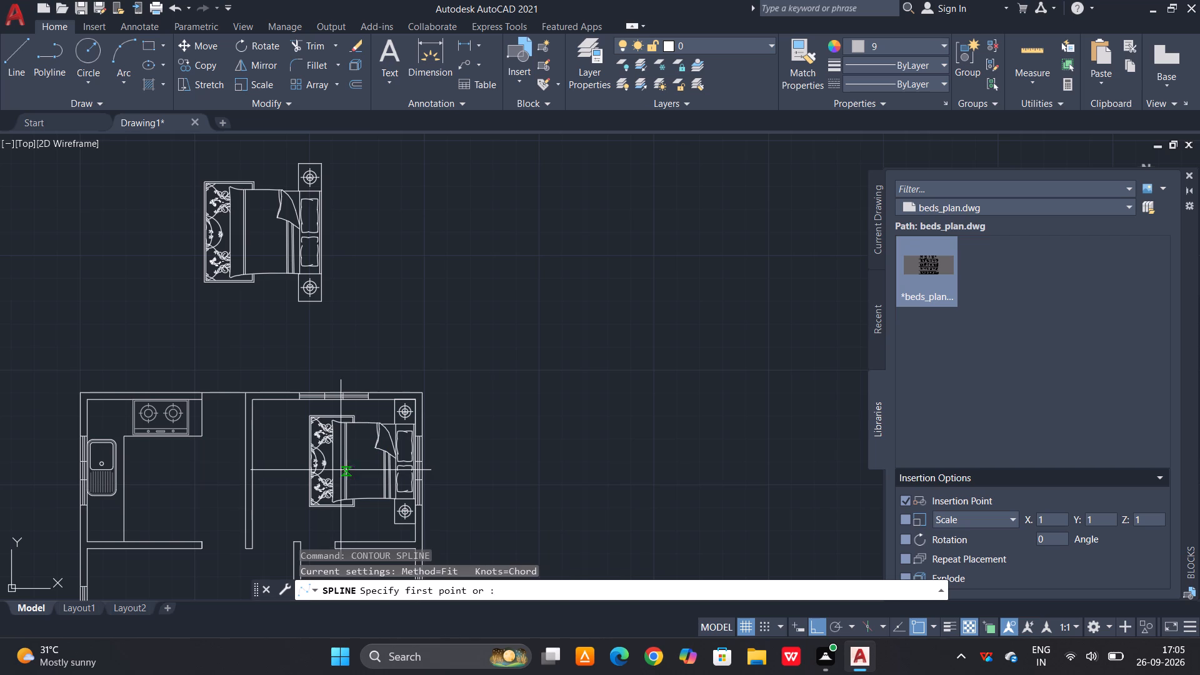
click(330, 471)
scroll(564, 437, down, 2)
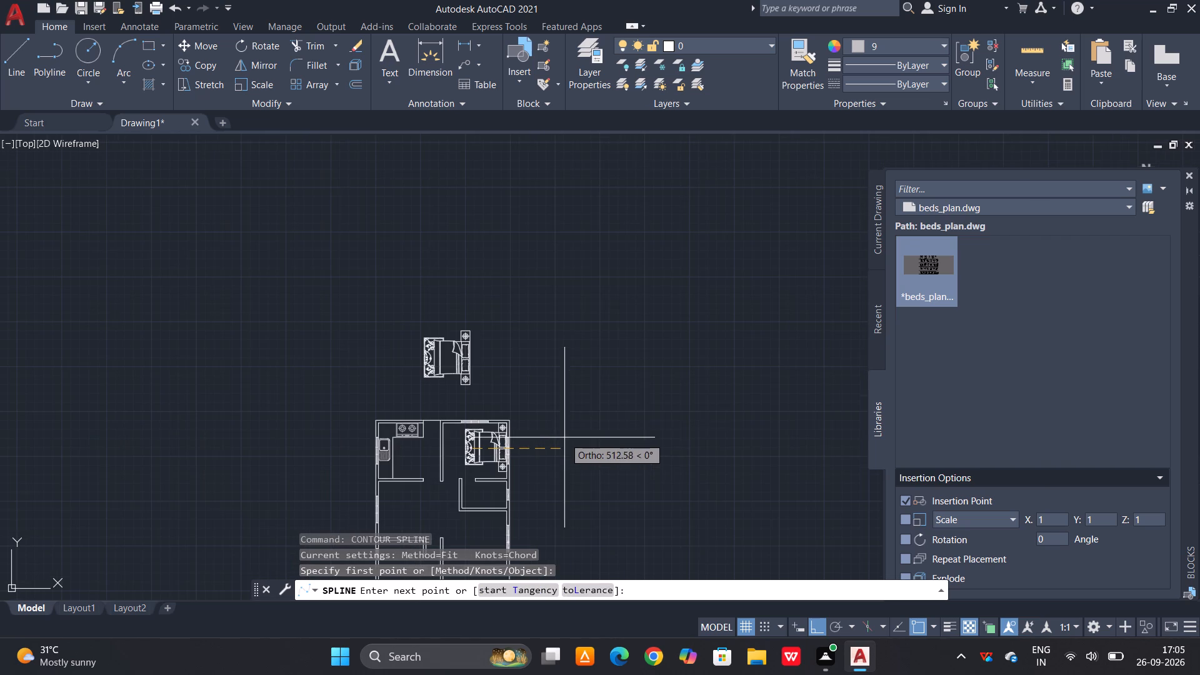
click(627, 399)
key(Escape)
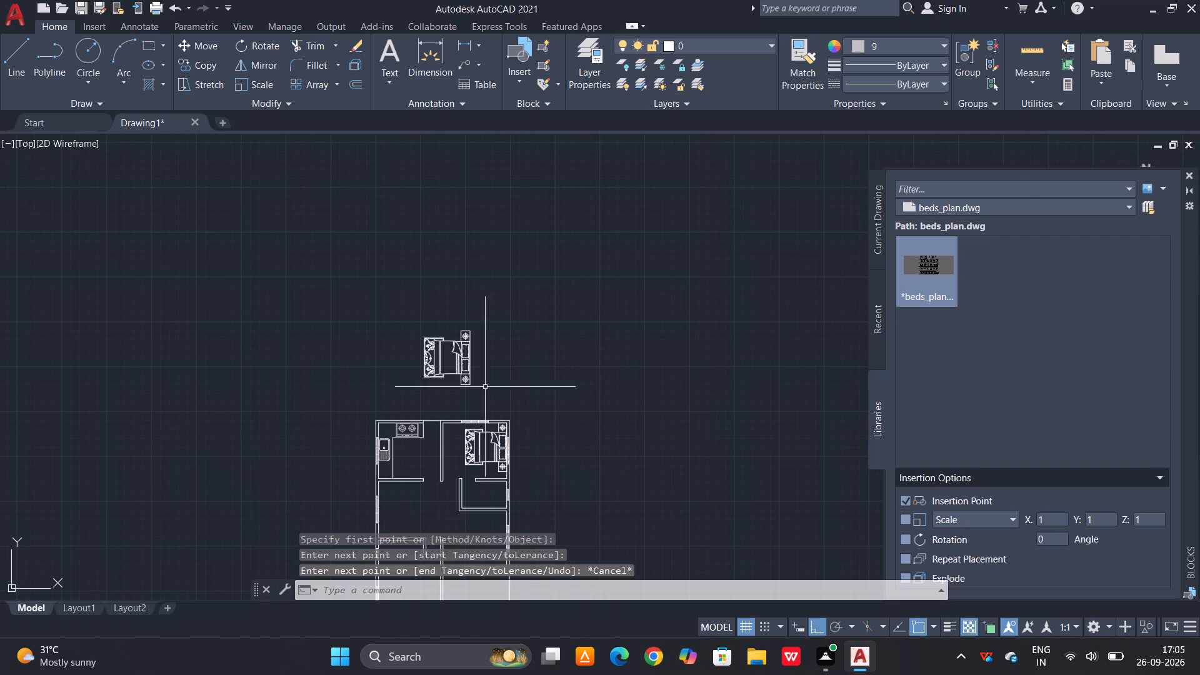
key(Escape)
Delete the spare bed block above the floor plan.
drag(481, 341, 457, 358)
click(359, 400)
key(Delete)
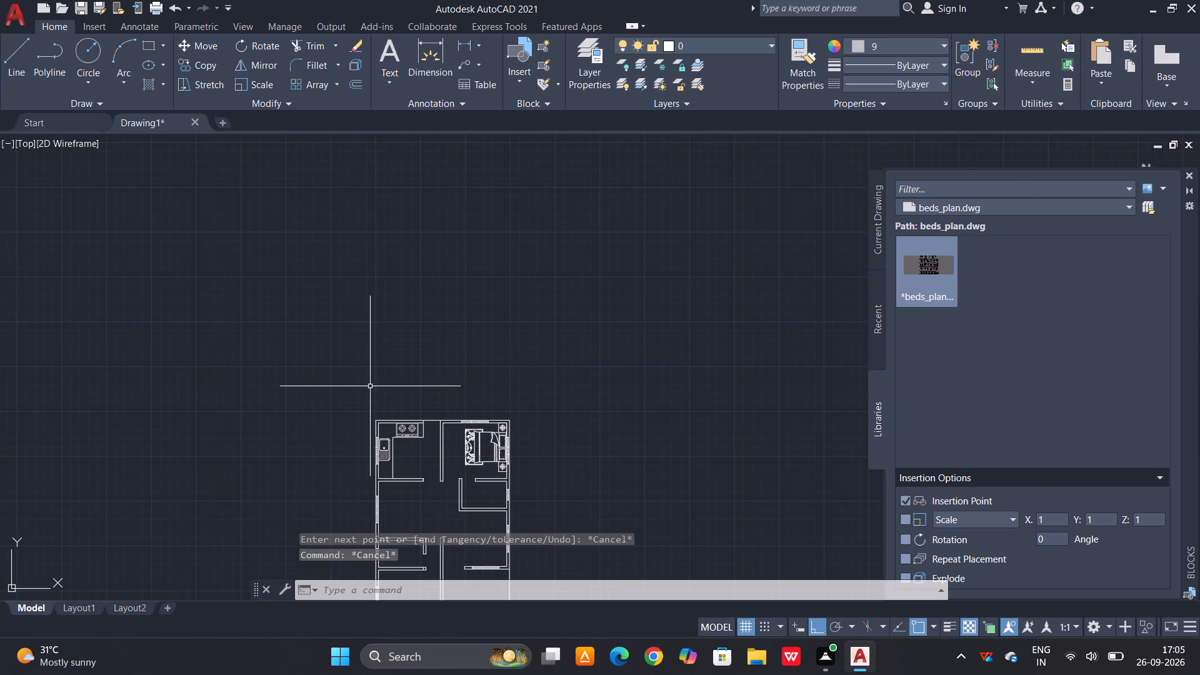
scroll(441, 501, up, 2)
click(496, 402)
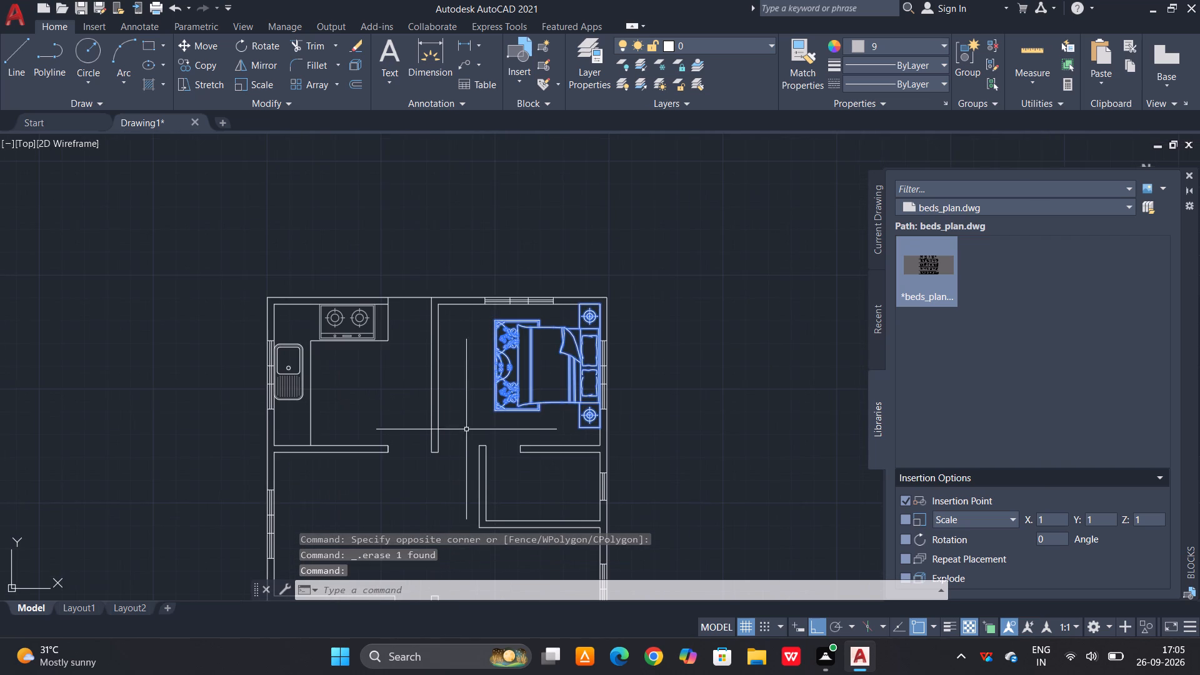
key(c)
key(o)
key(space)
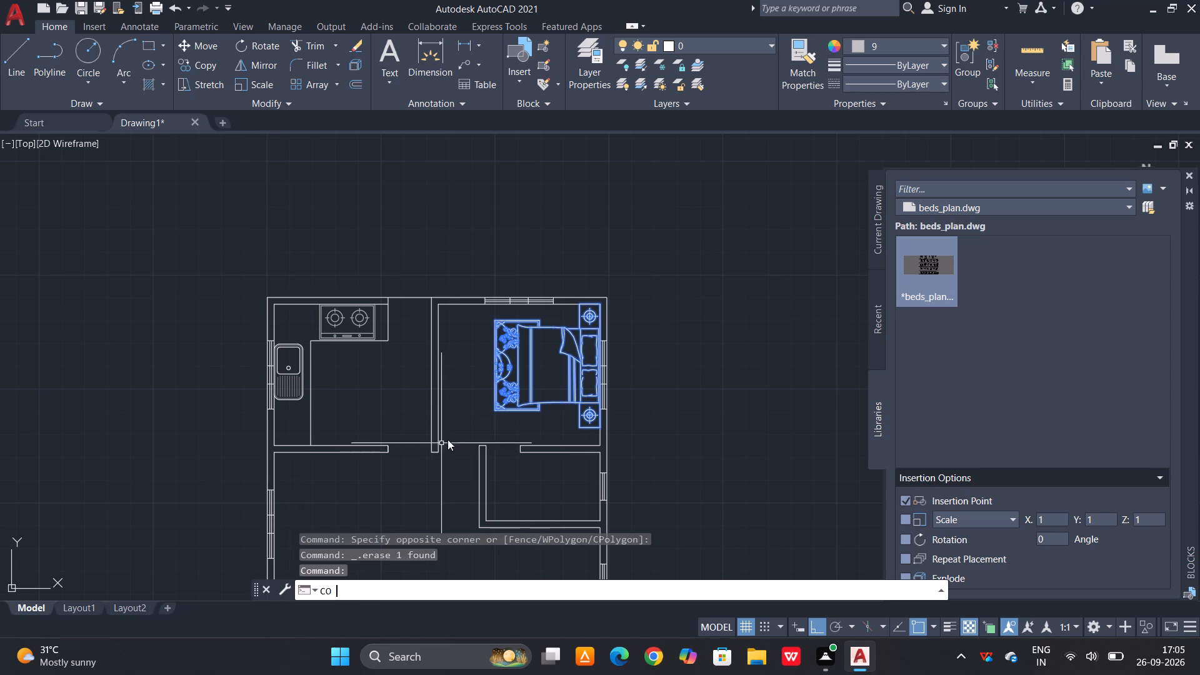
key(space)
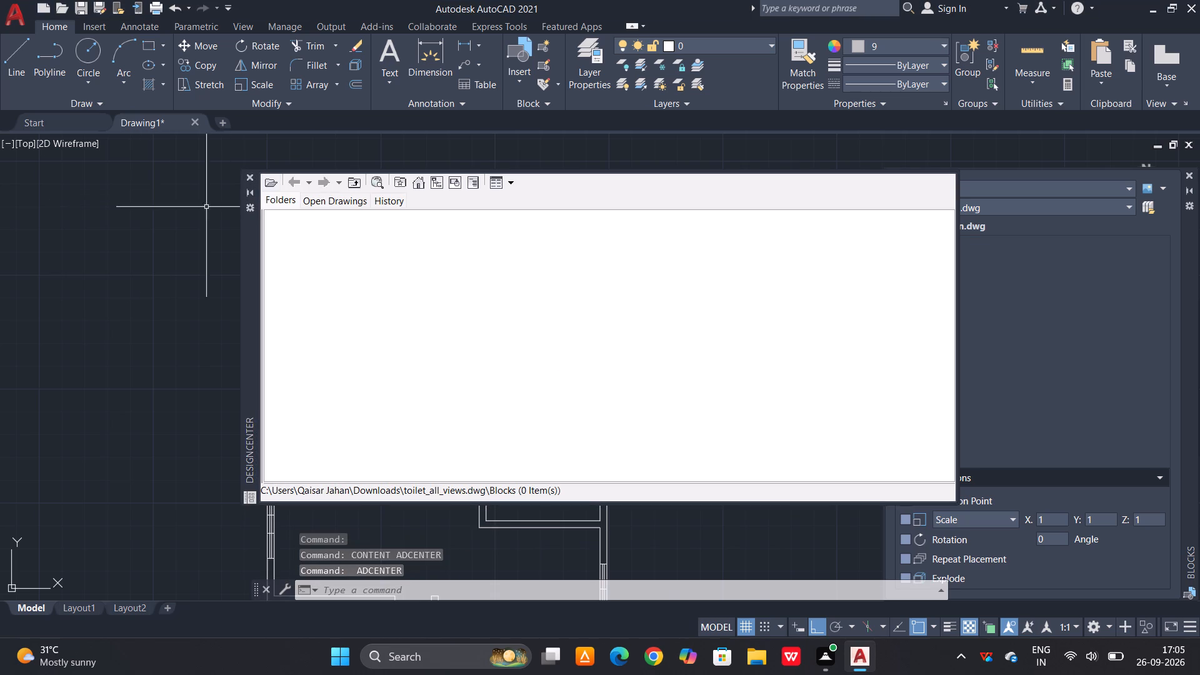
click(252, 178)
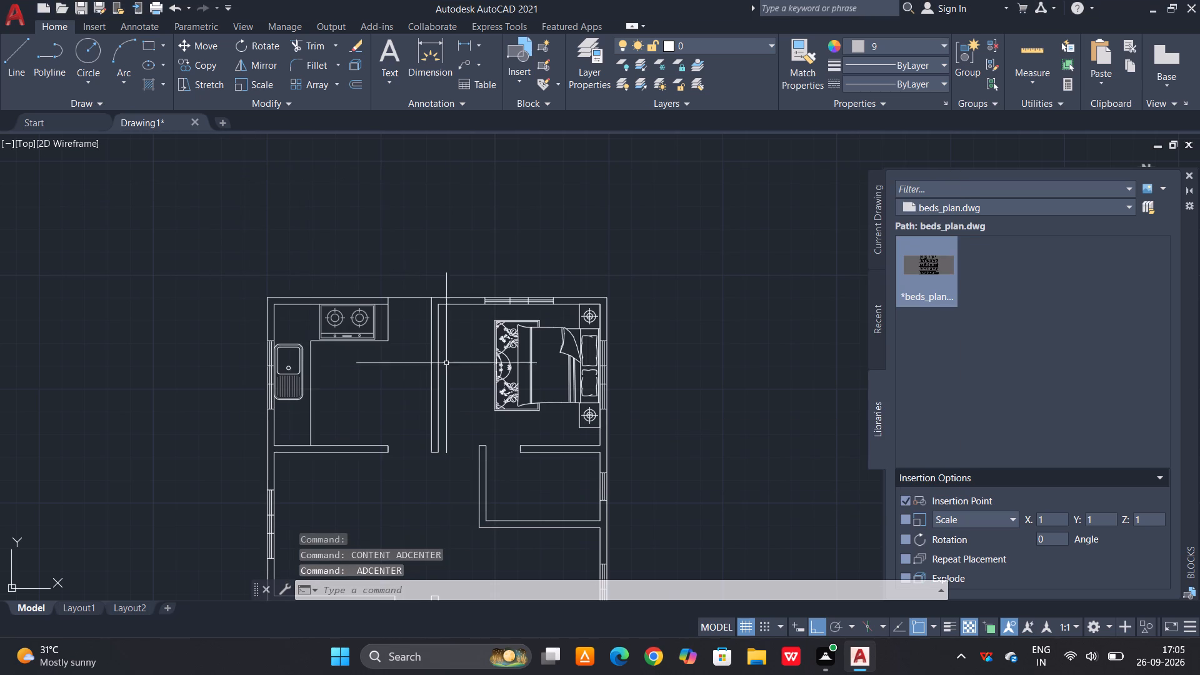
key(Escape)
Copy the upper-right bedroom's bed to the empty space outside the floor plan's left wall.
click(519, 384)
key(c)
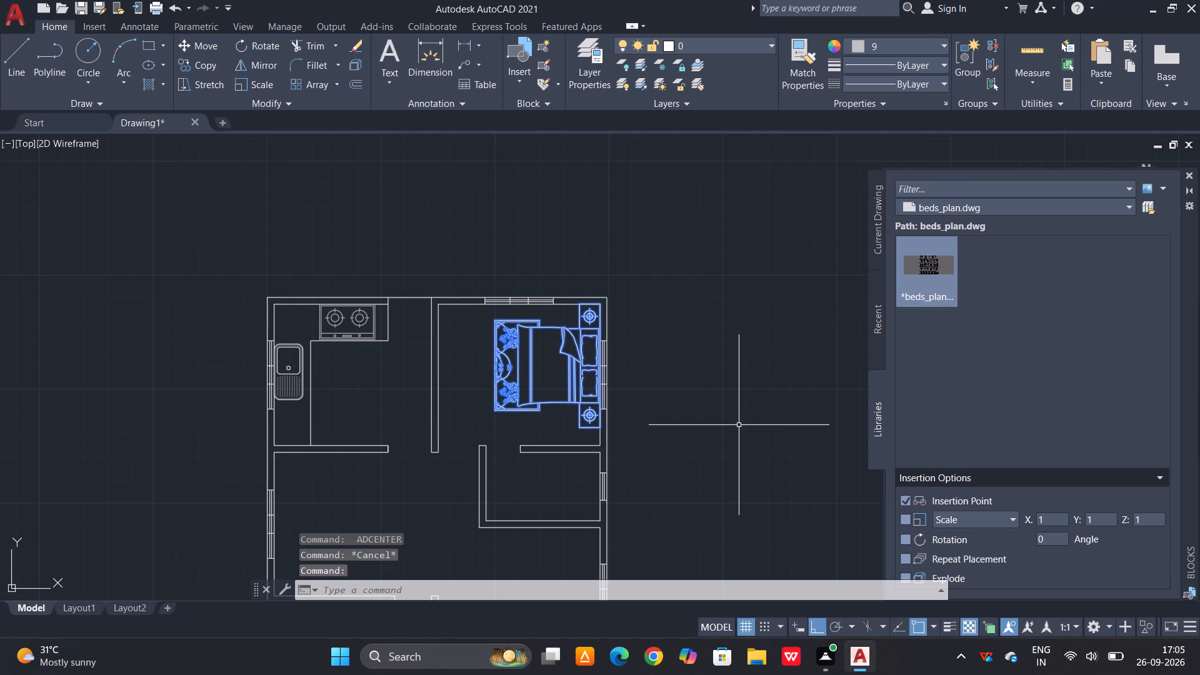
key(o)
key(space)
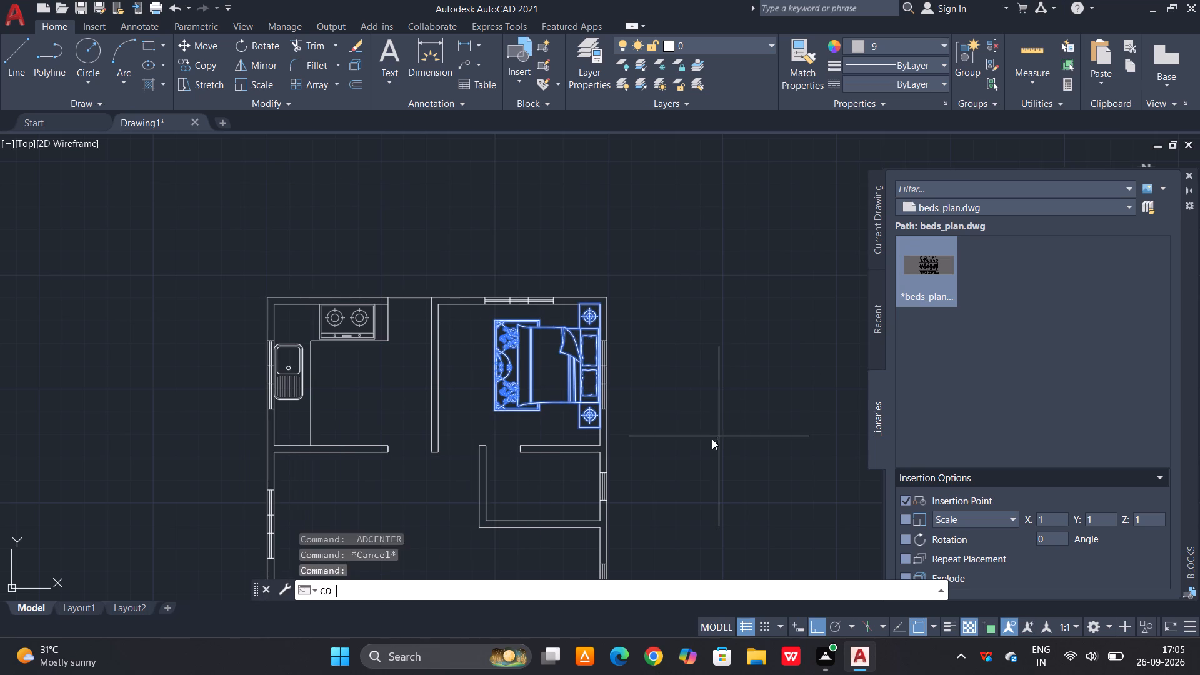
click(562, 394)
scroll(427, 394, down, 2)
click(266, 397)
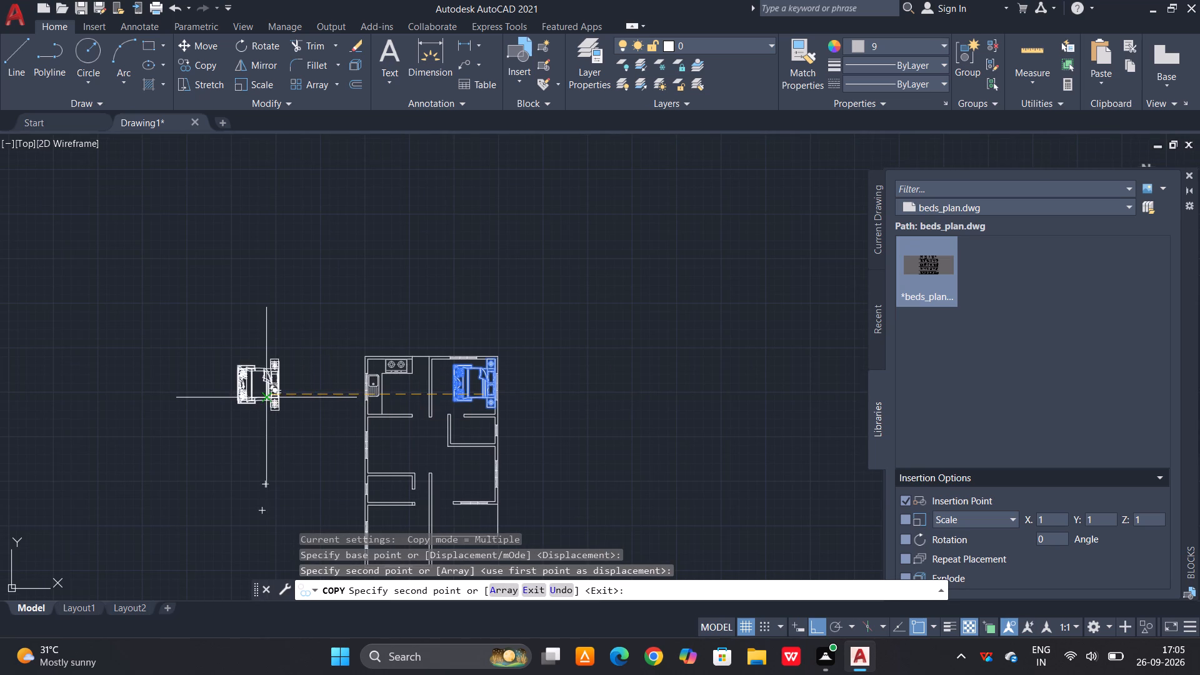
key(Escape)
Mirror the copied bed about a vertical line to its left, keeping the source bed.
click(312, 321)
click(205, 432)
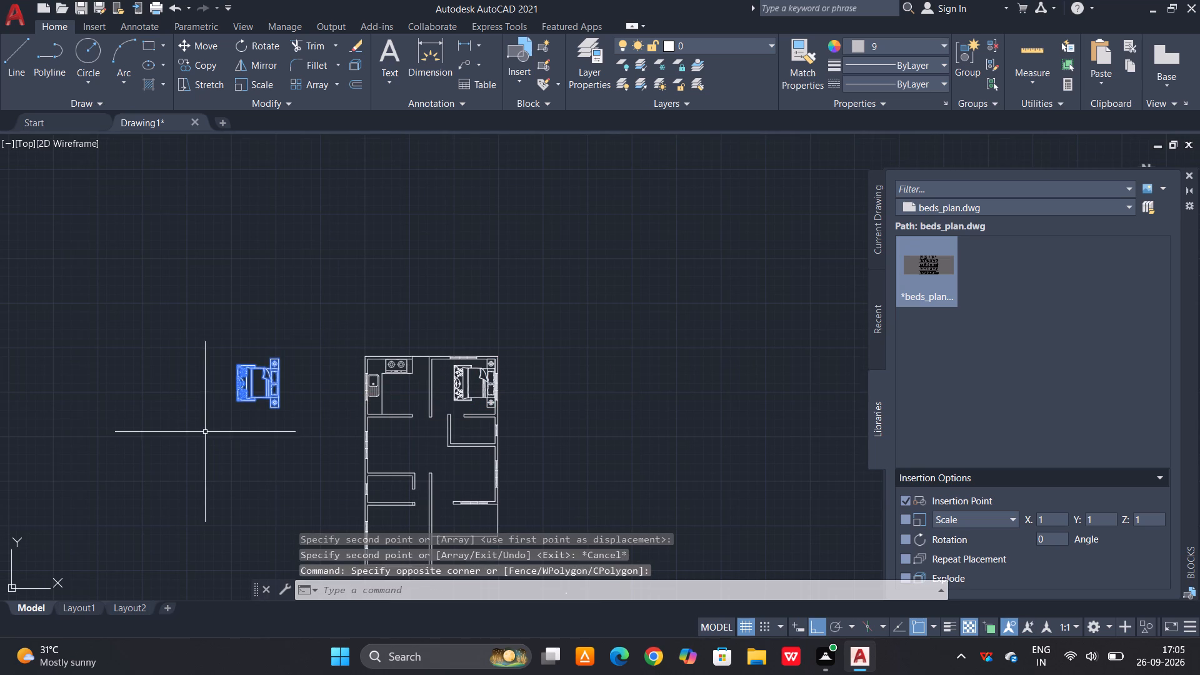
text(mi)
key(space)
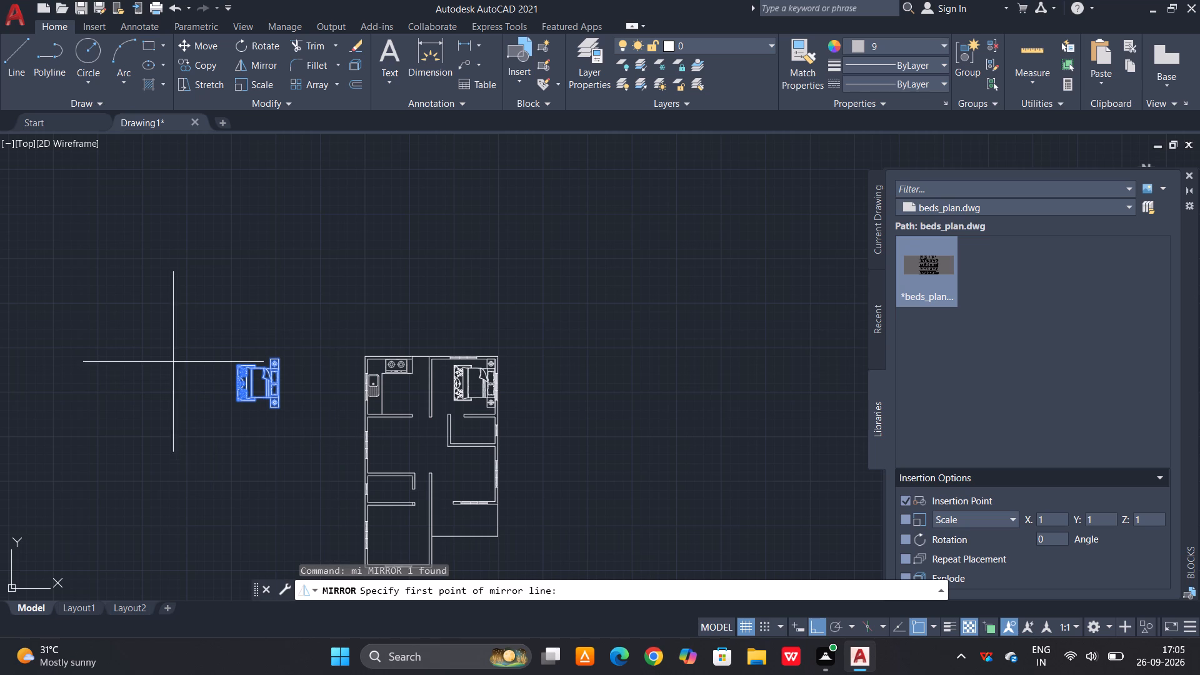
click(171, 359)
click(154, 414)
key(space)
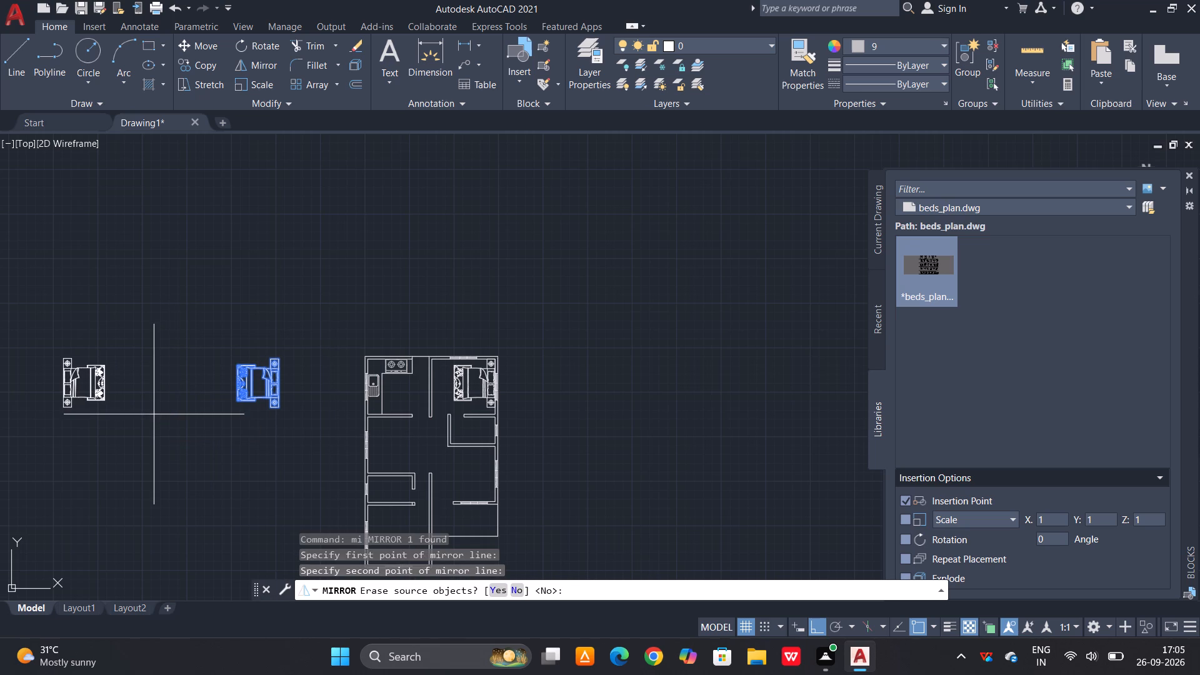
Delete the unmirrored bed copy between the mirrored bed and the floor plan.
drag(346, 308, 337, 327)
click(222, 424)
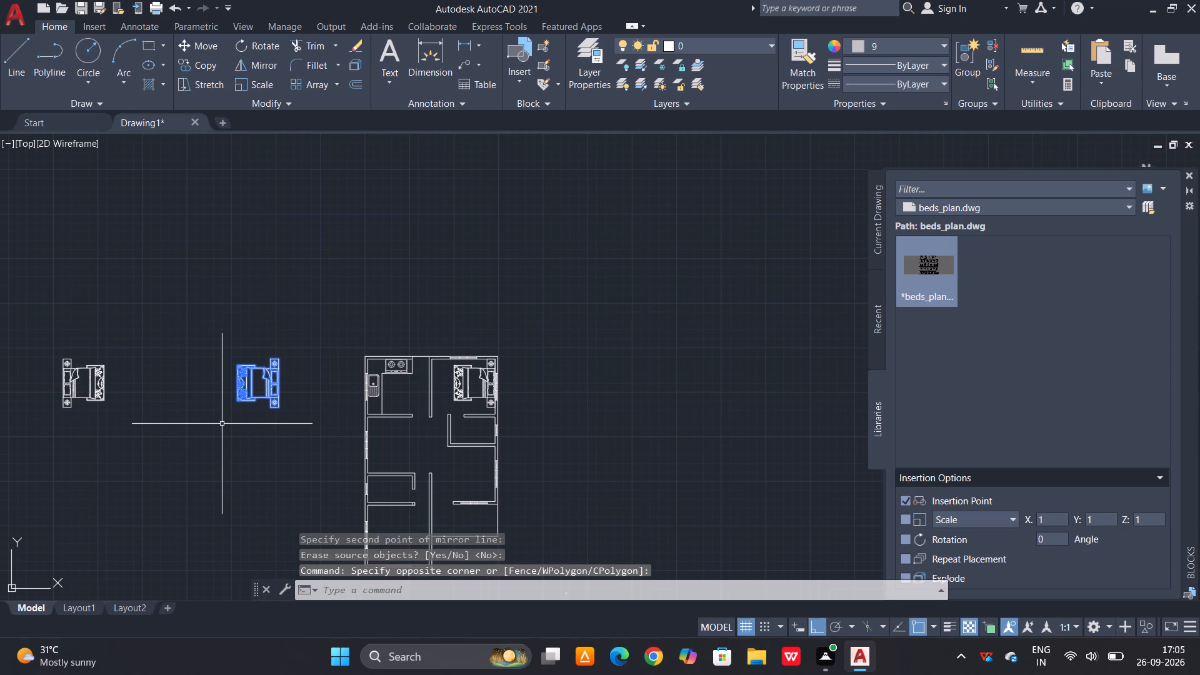
key(Delete)
Move the mirrored bed by its headboard midpoint onto the left wall window's inner midpoint in the lower-left bedroom.
drag(110, 324, 110, 349)
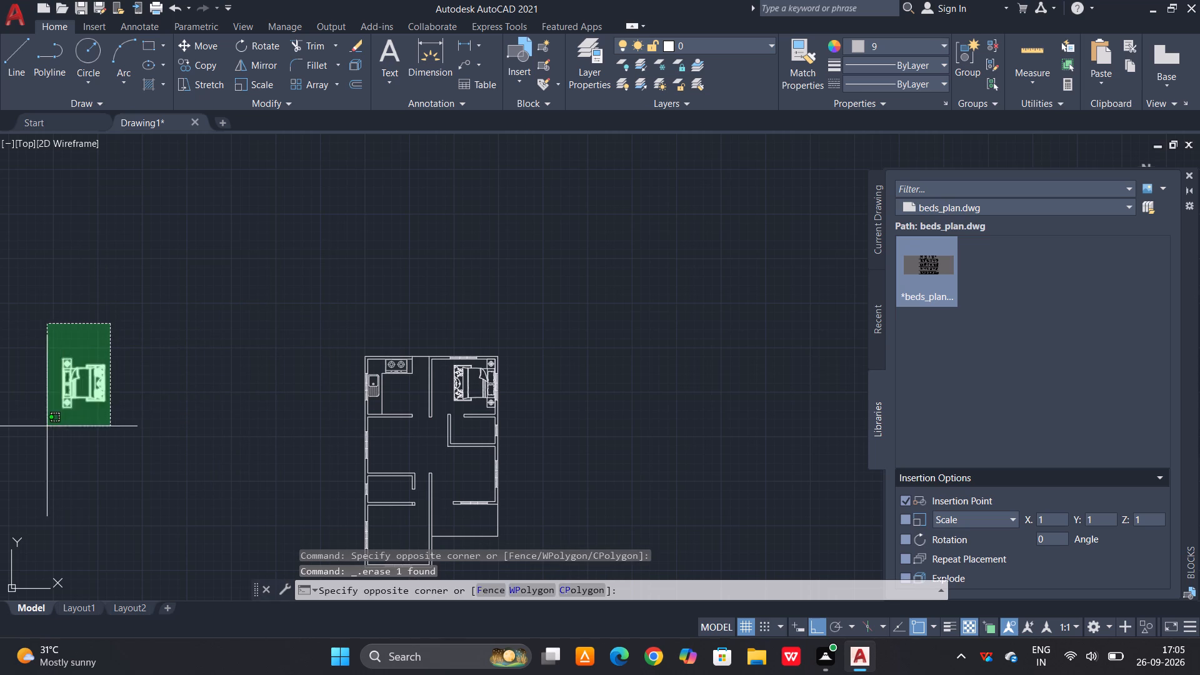
click(46, 427)
key(m)
key(space)
scroll(3, 339, up, 2)
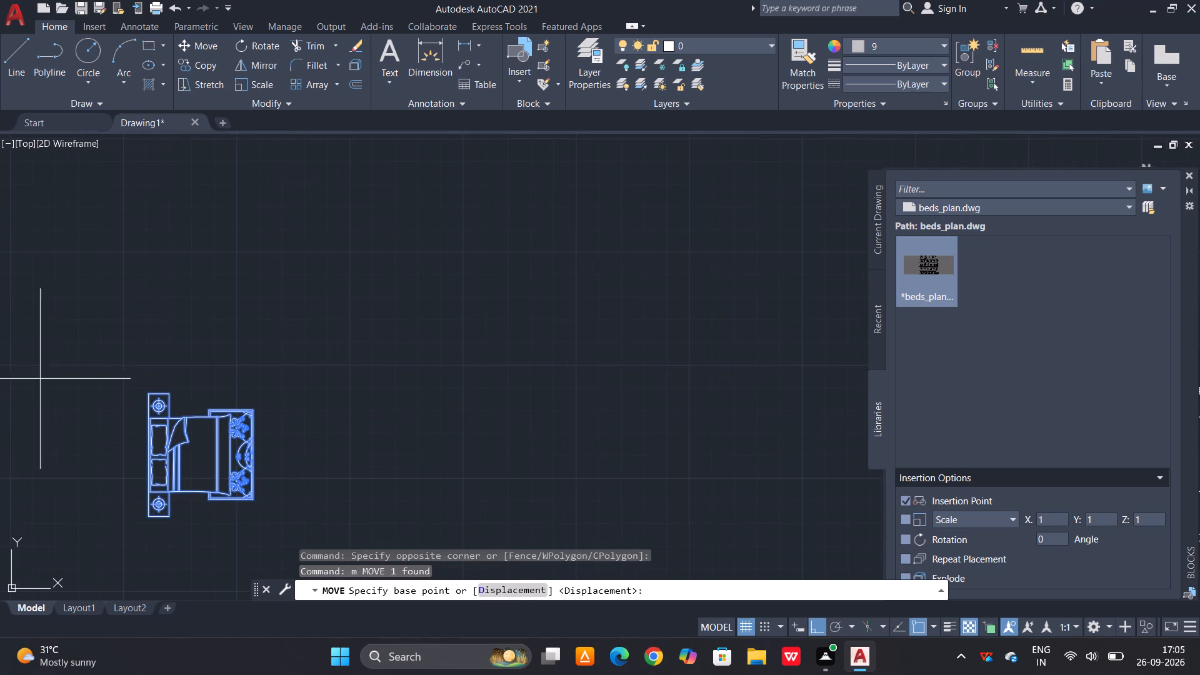
scroll(138, 492, up, 2)
click(162, 400)
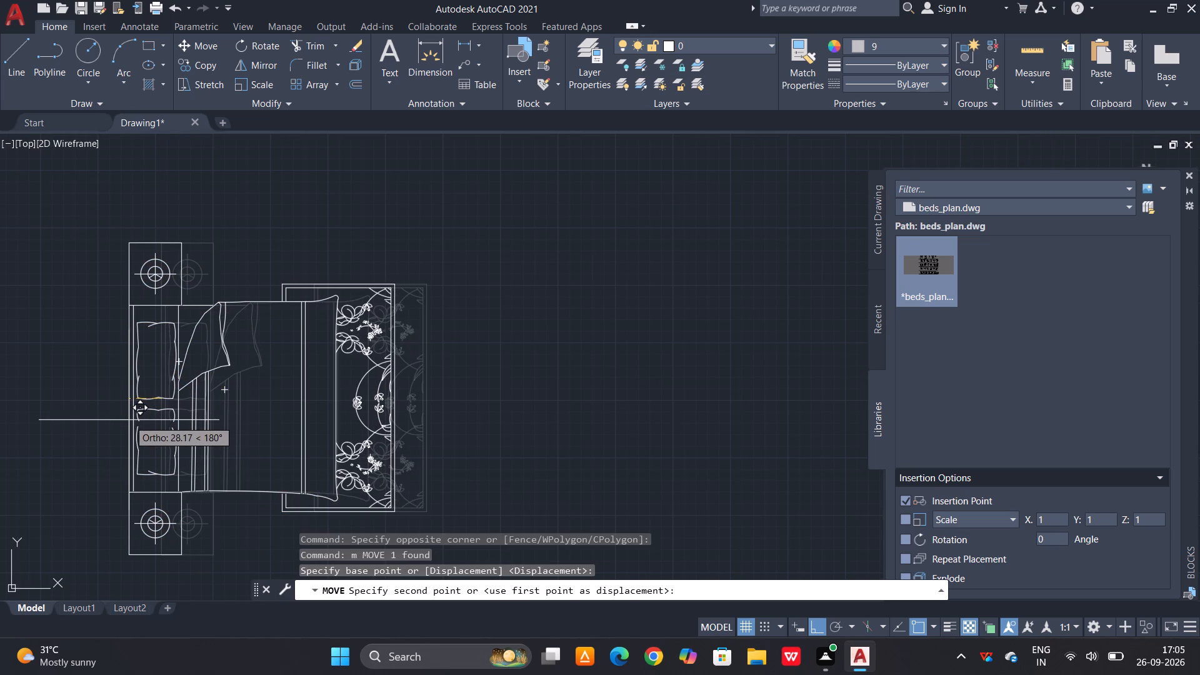
scroll(166, 392, down, 4)
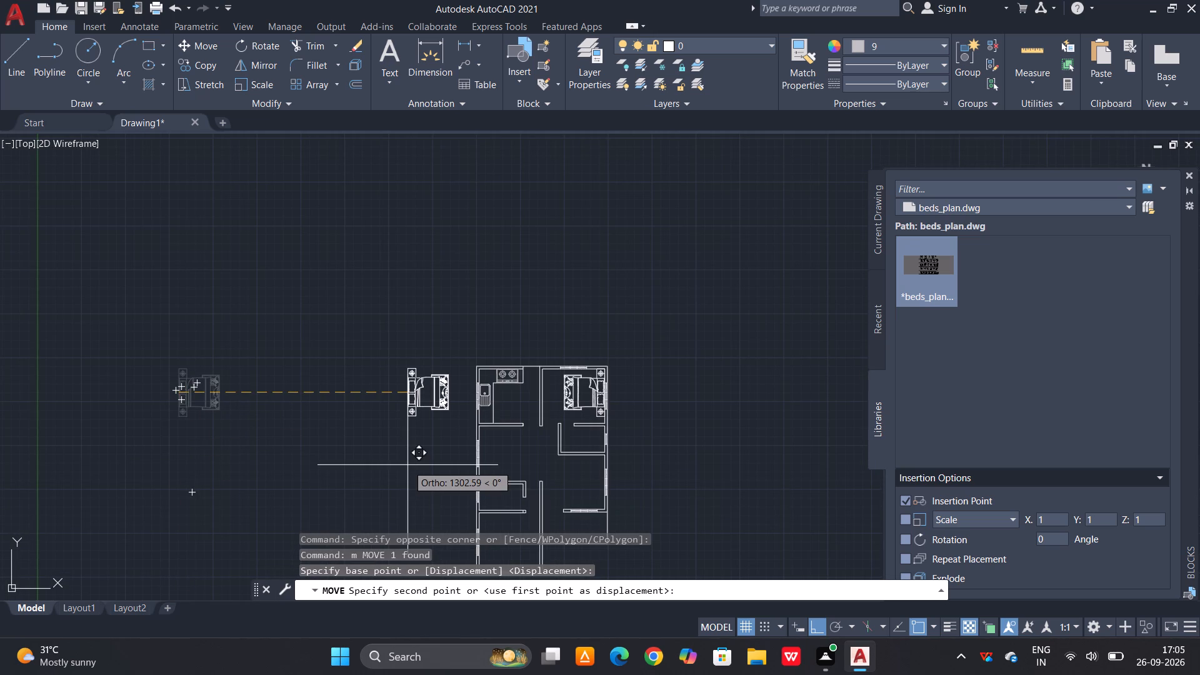
scroll(407, 426, down, 1)
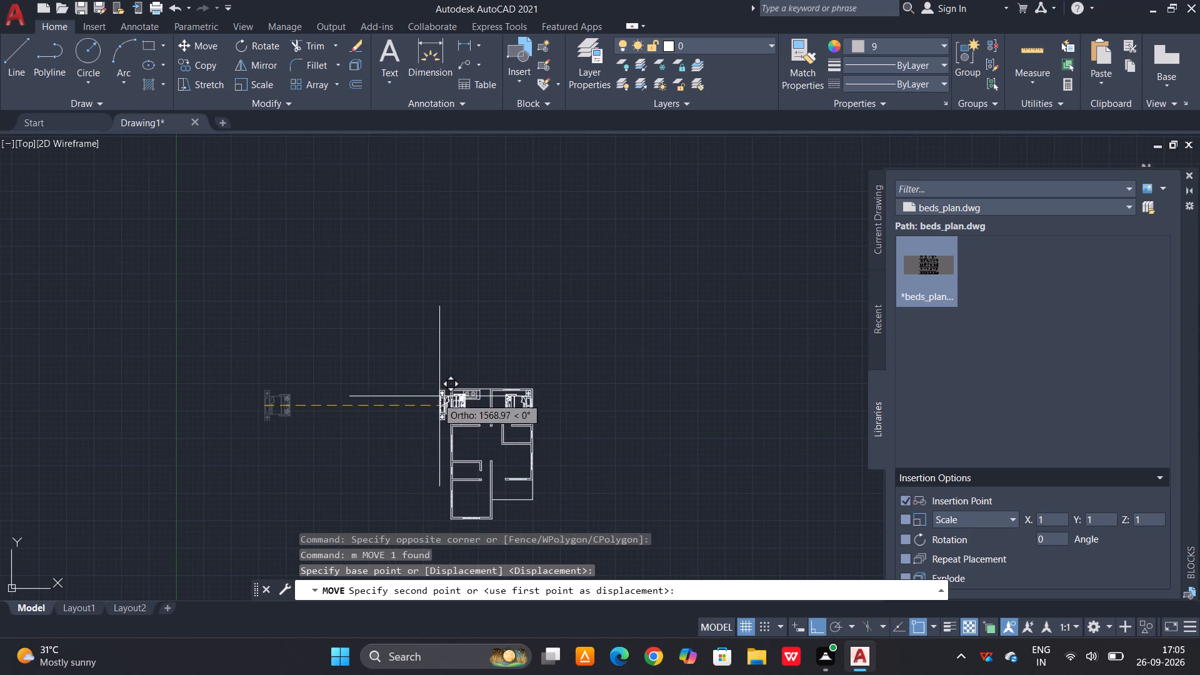
scroll(466, 522, up, 5)
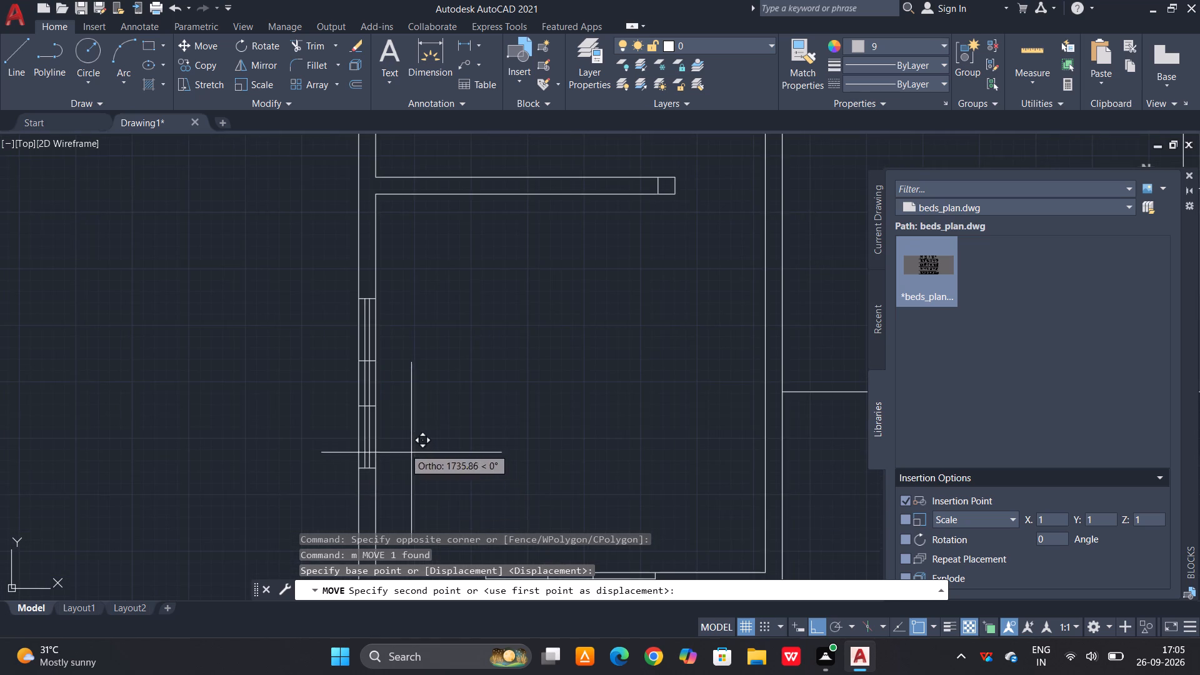
scroll(367, 409, up, 3)
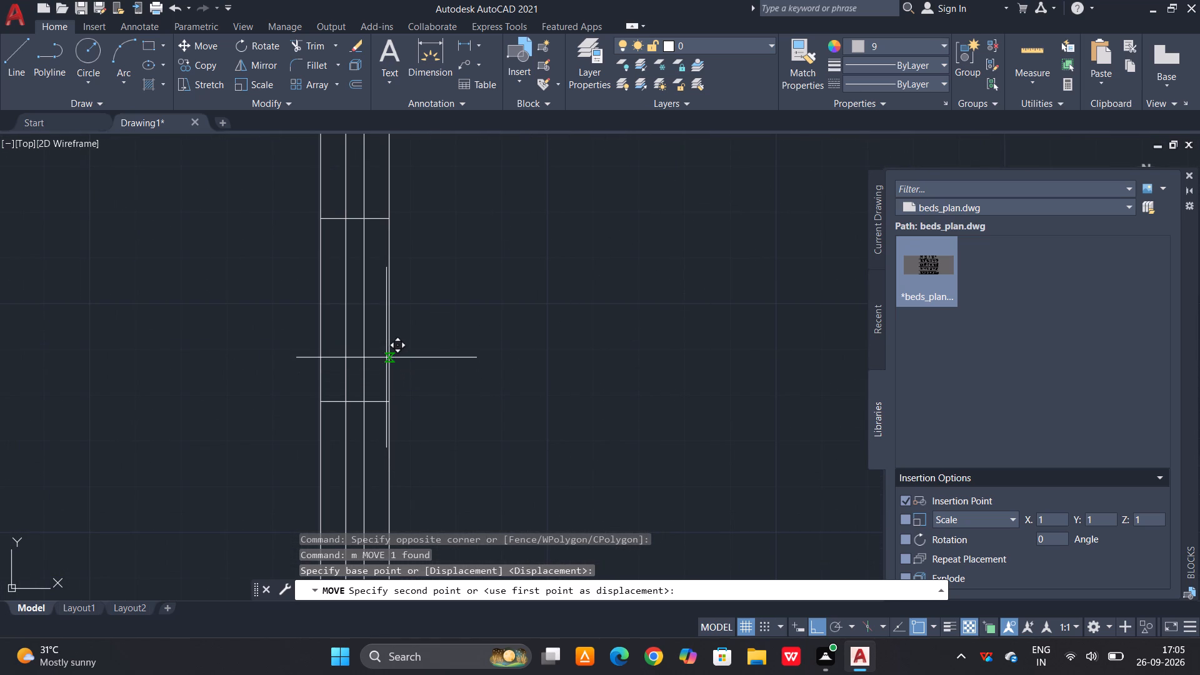
click(388, 312)
scroll(380, 365, down, 3)
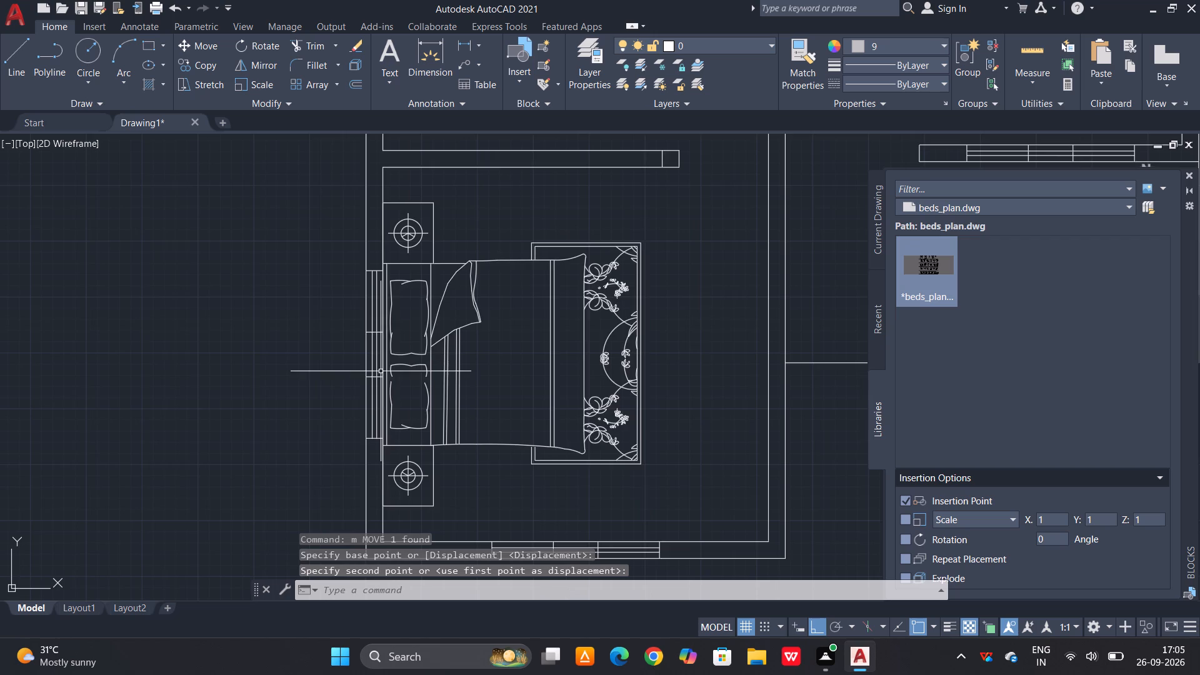
scroll(384, 374, down, 1)
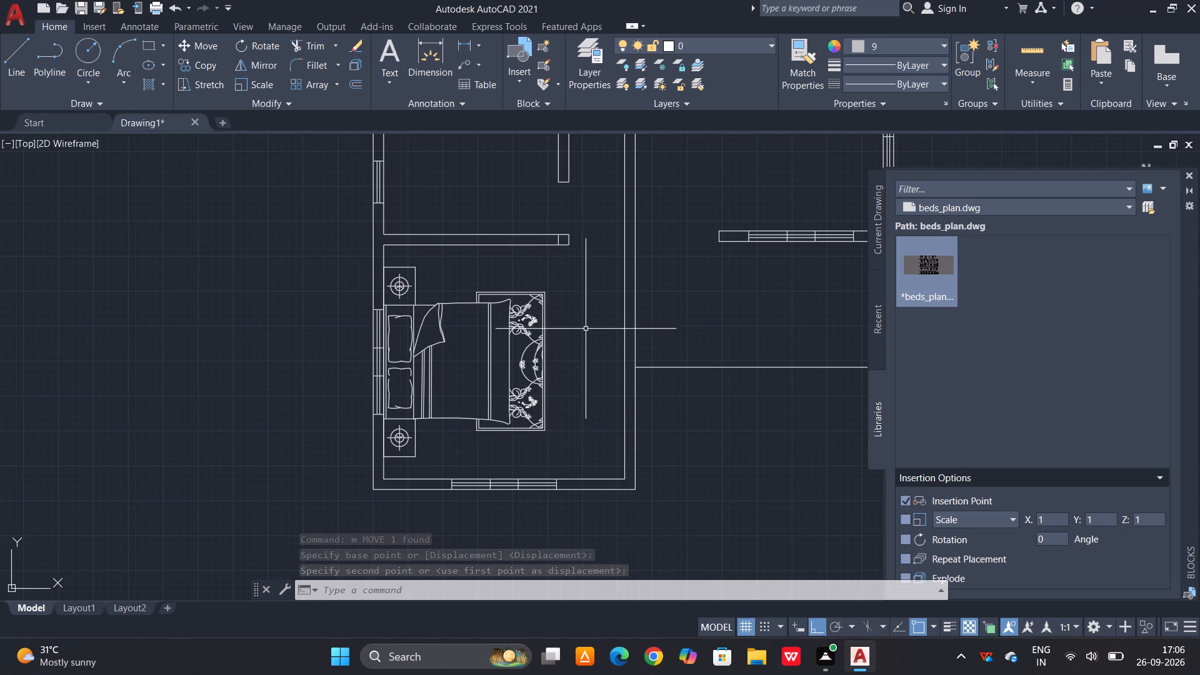
key(Escape)
Load the dining_tables drawing from the Downloads folder as the block library.
middle_drag(564, 384, 552, 442)
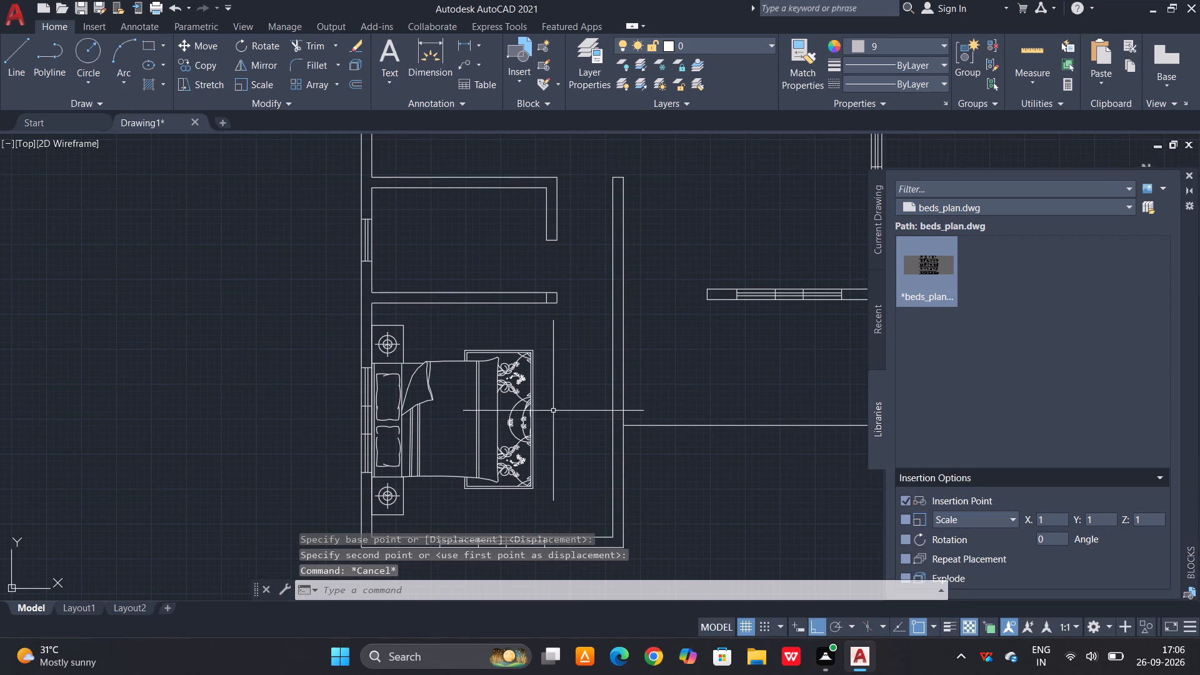
middle_drag(551, 407, 522, 512)
scroll(476, 424, down, 2)
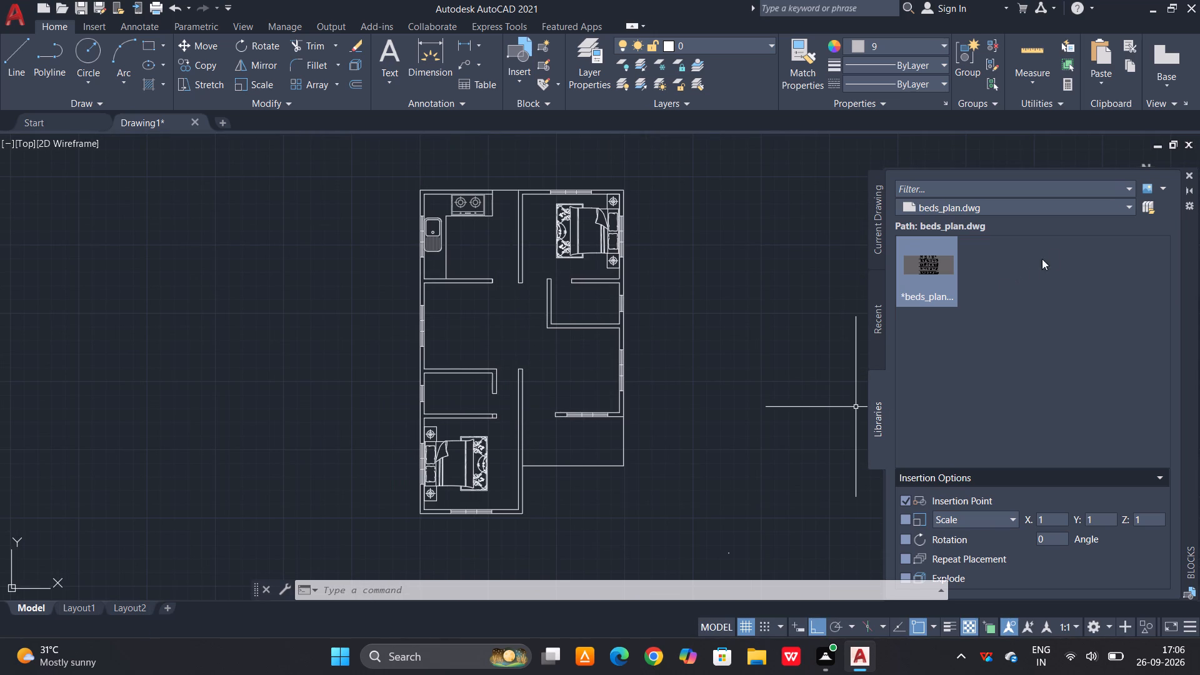
click(1145, 202)
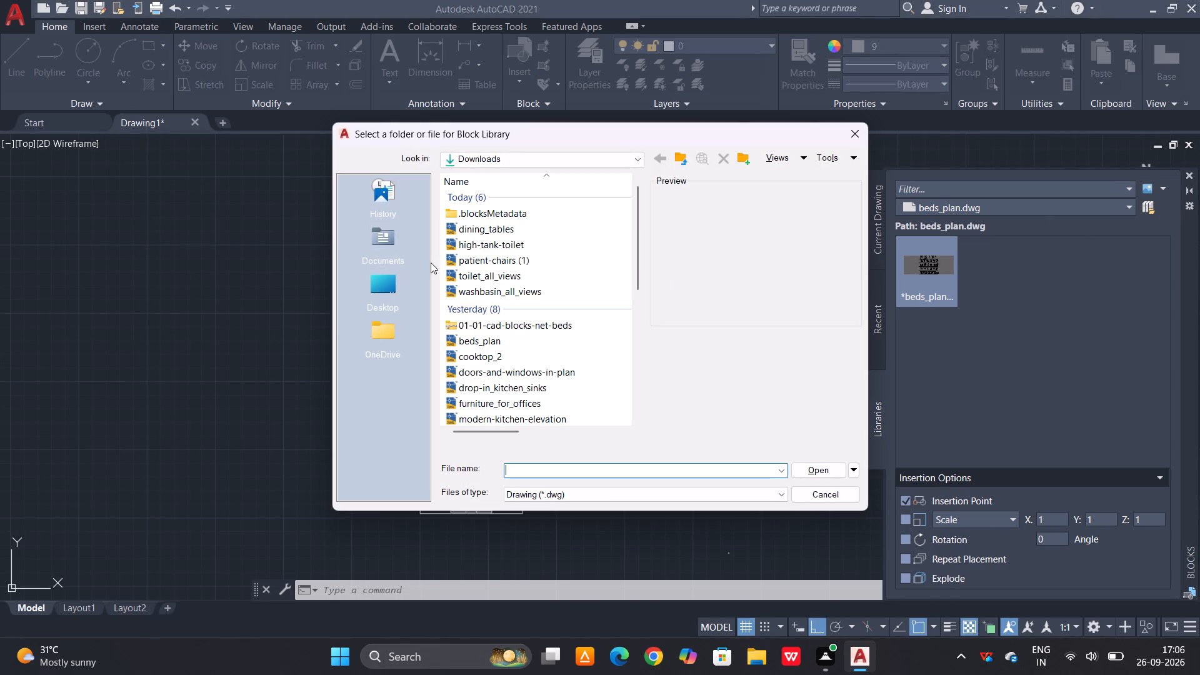
drag(484, 225, 1004, 430)
click(771, 284)
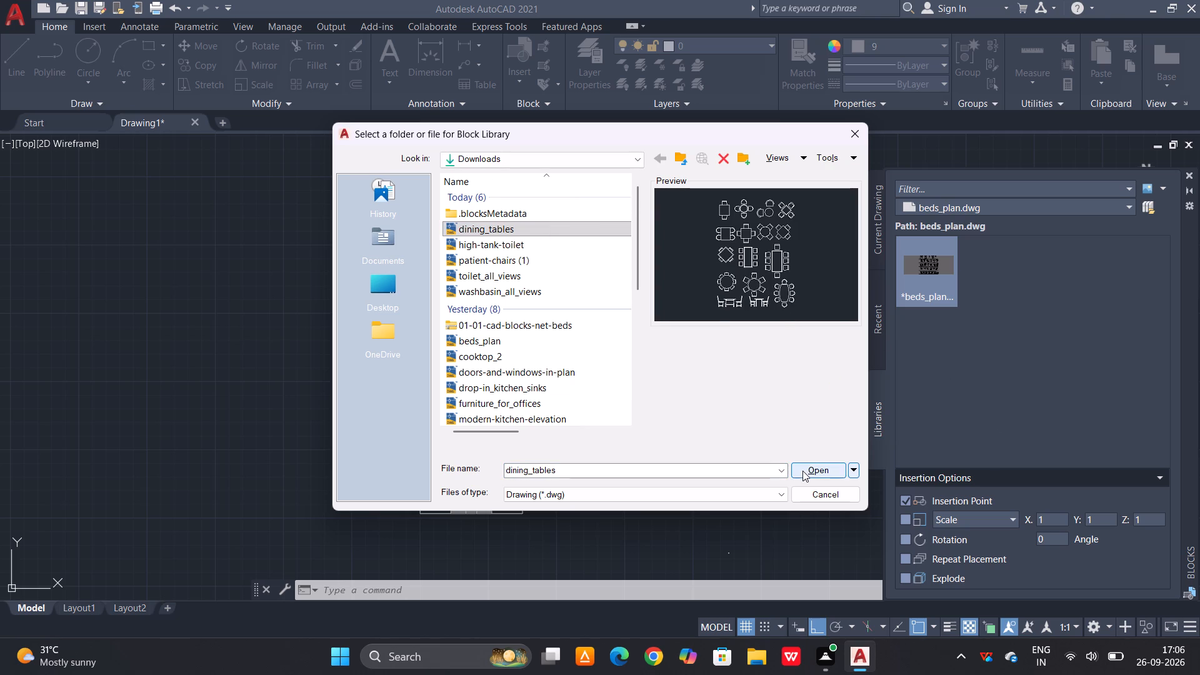
click(802, 471)
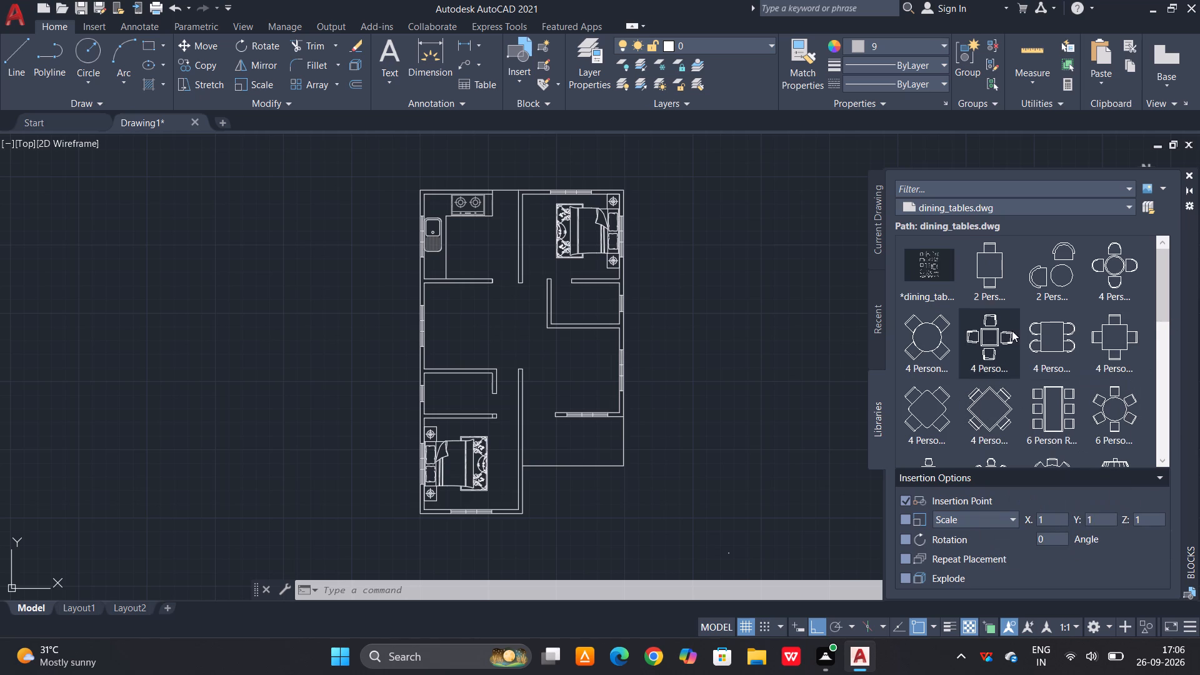
Insert the oval 8-person dining table block in the empty space left of the floor plan.
scroll(1019, 336, down, 2)
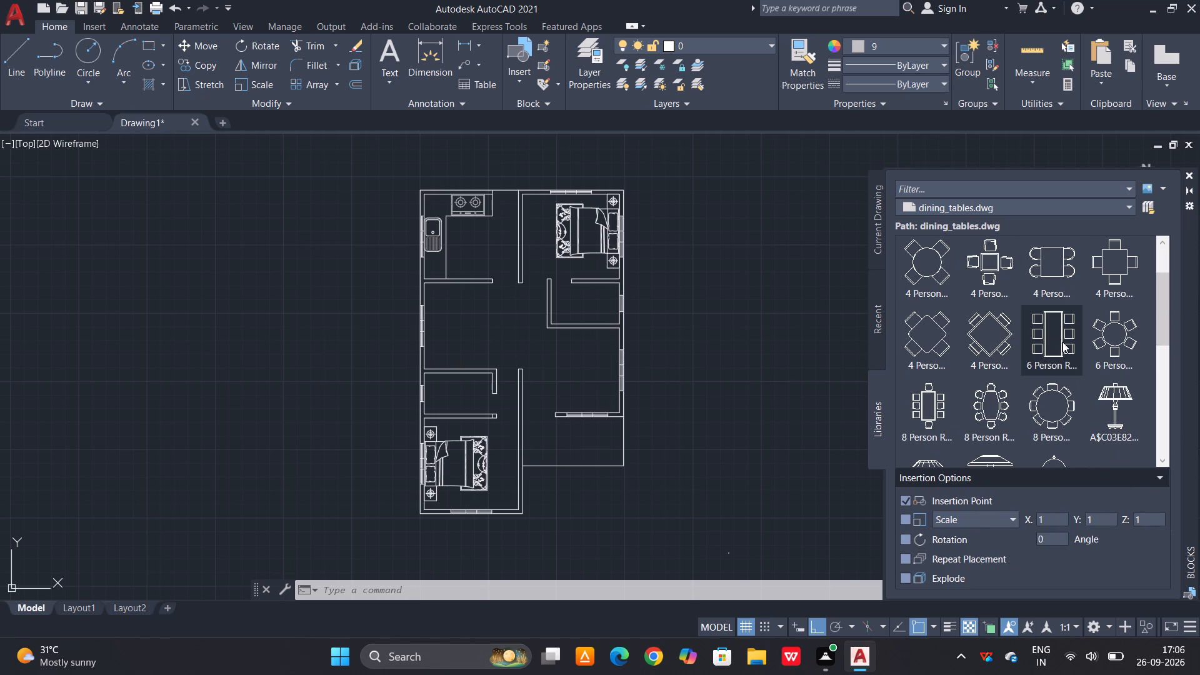
drag(998, 405, 836, 407)
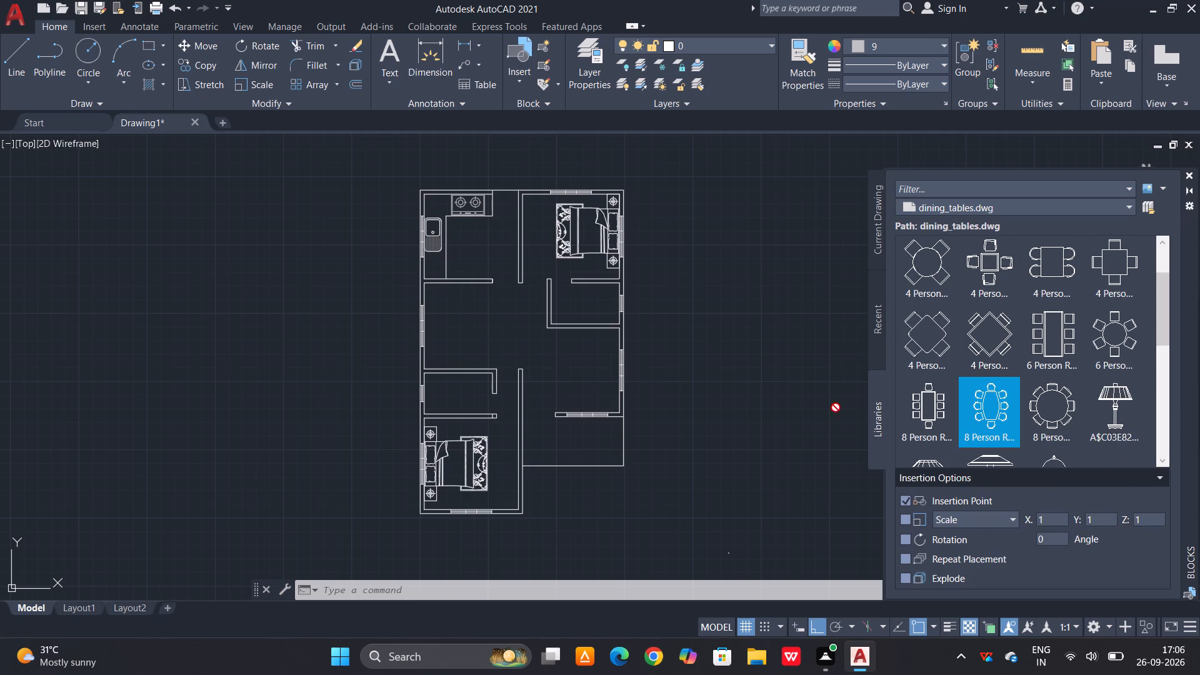
drag(836, 407, 266, 403)
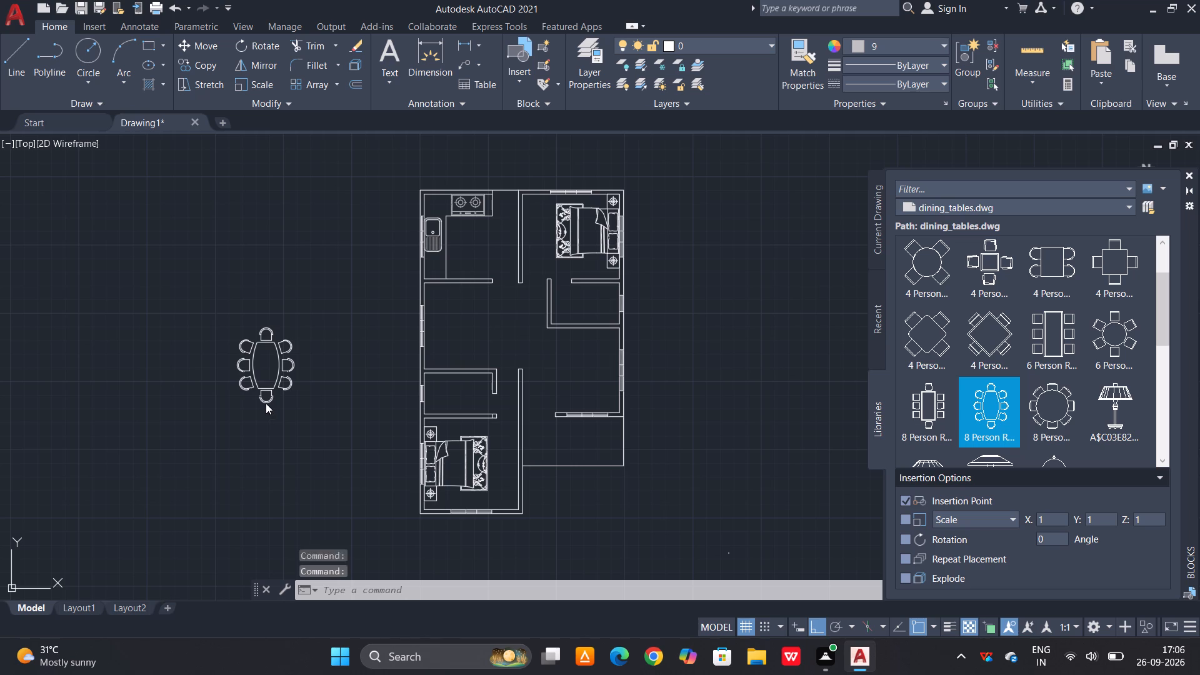
Rotate the dining table block 90° so its long side runs horizontally.
scroll(286, 326, up, 1)
drag(321, 300, 314, 310)
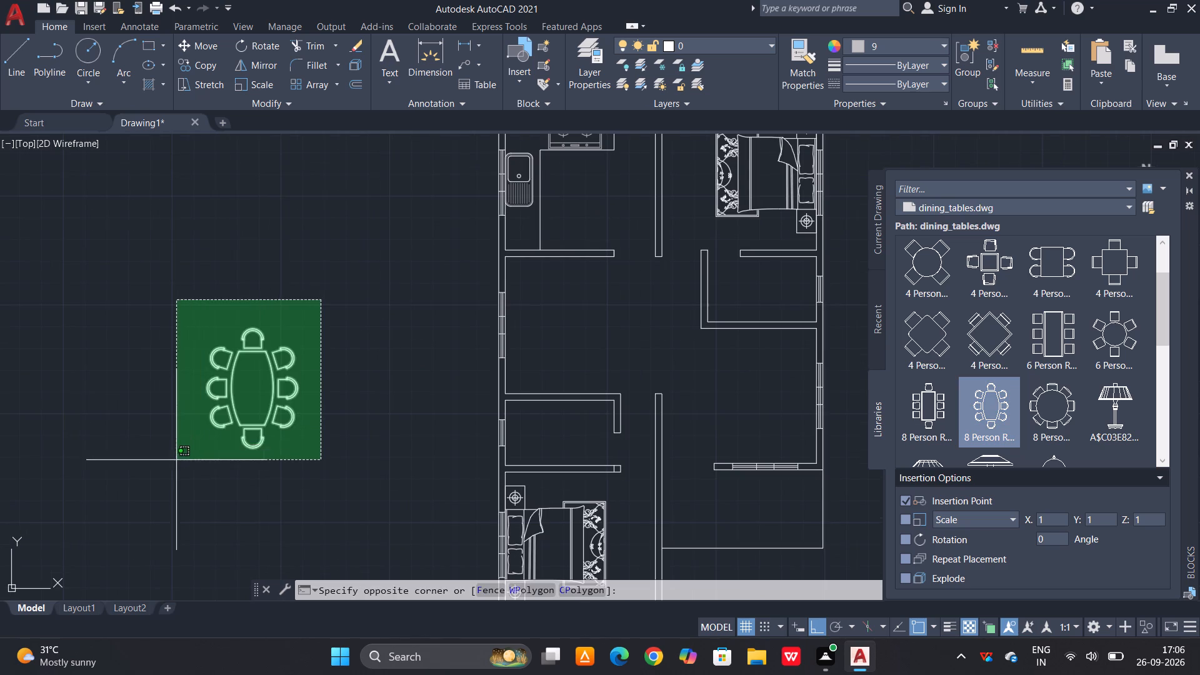
click(172, 462)
key(r)
key(o)
key(space)
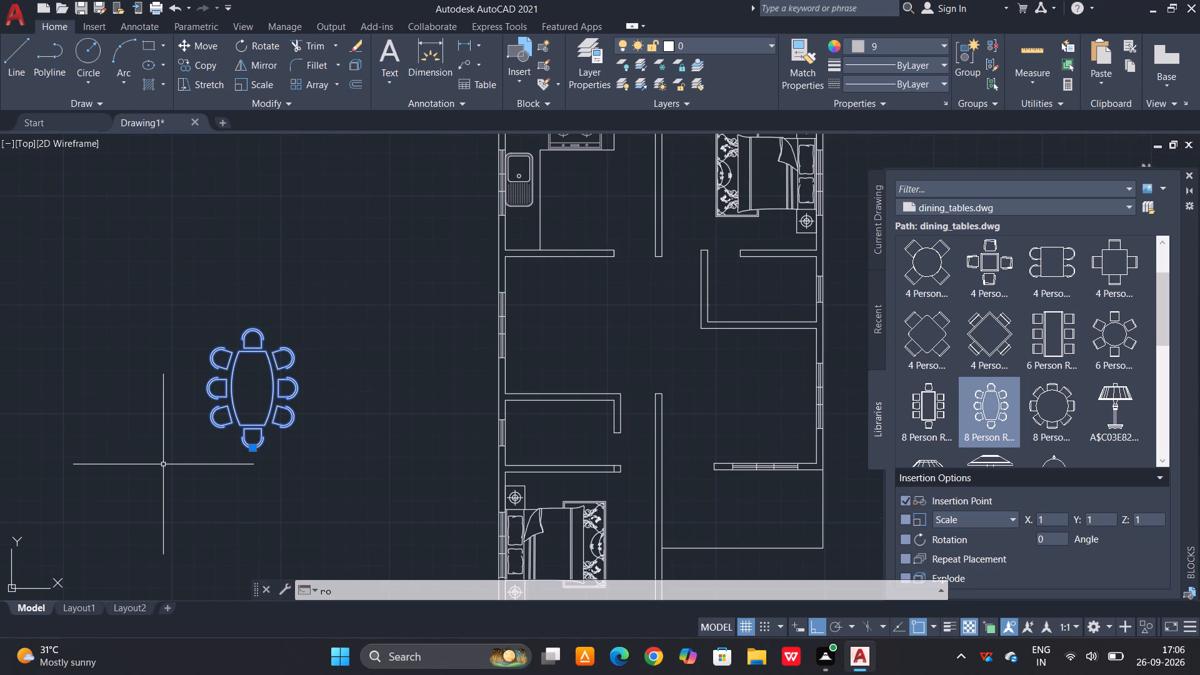
click(247, 418)
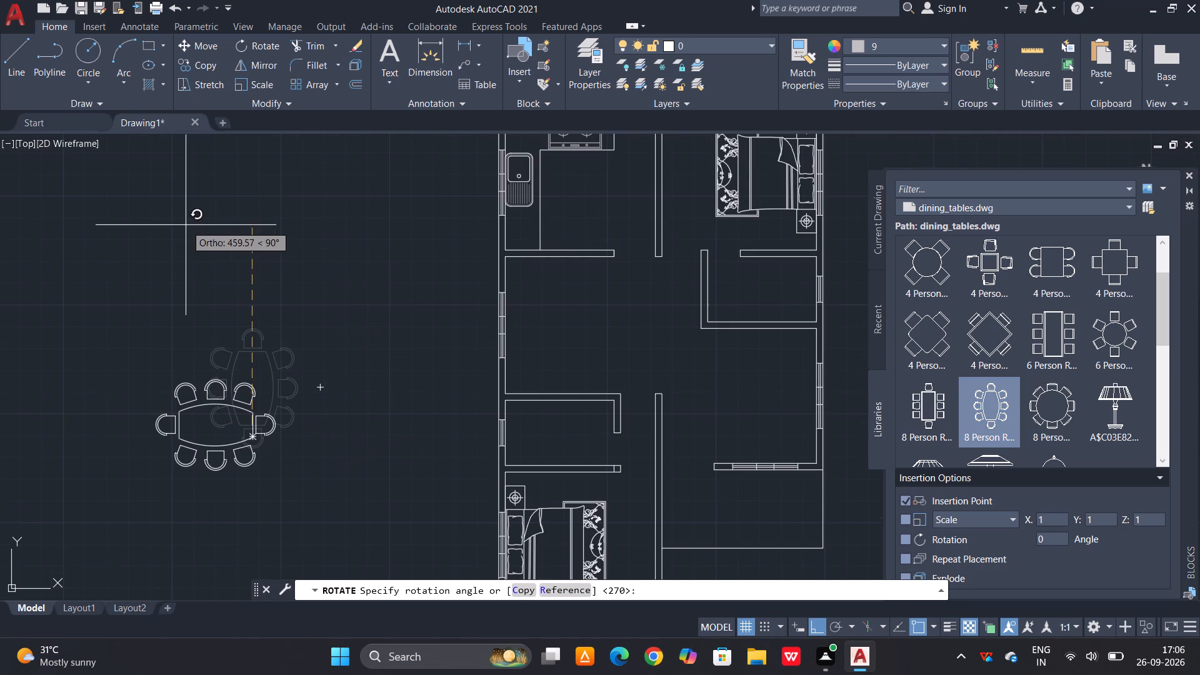
click(186, 225)
Move the dining table with Ortho off into the room directly below the kitchen, near the left wall's window.
drag(296, 312, 291, 333)
click(75, 516)
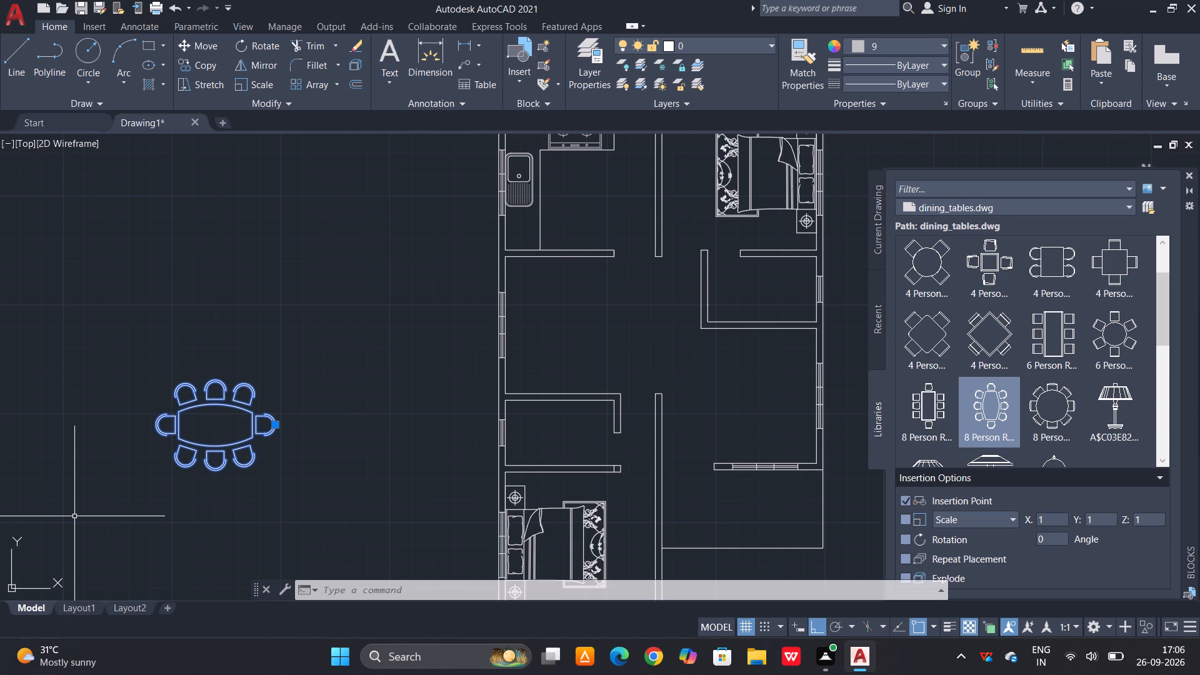
key(m)
key(space)
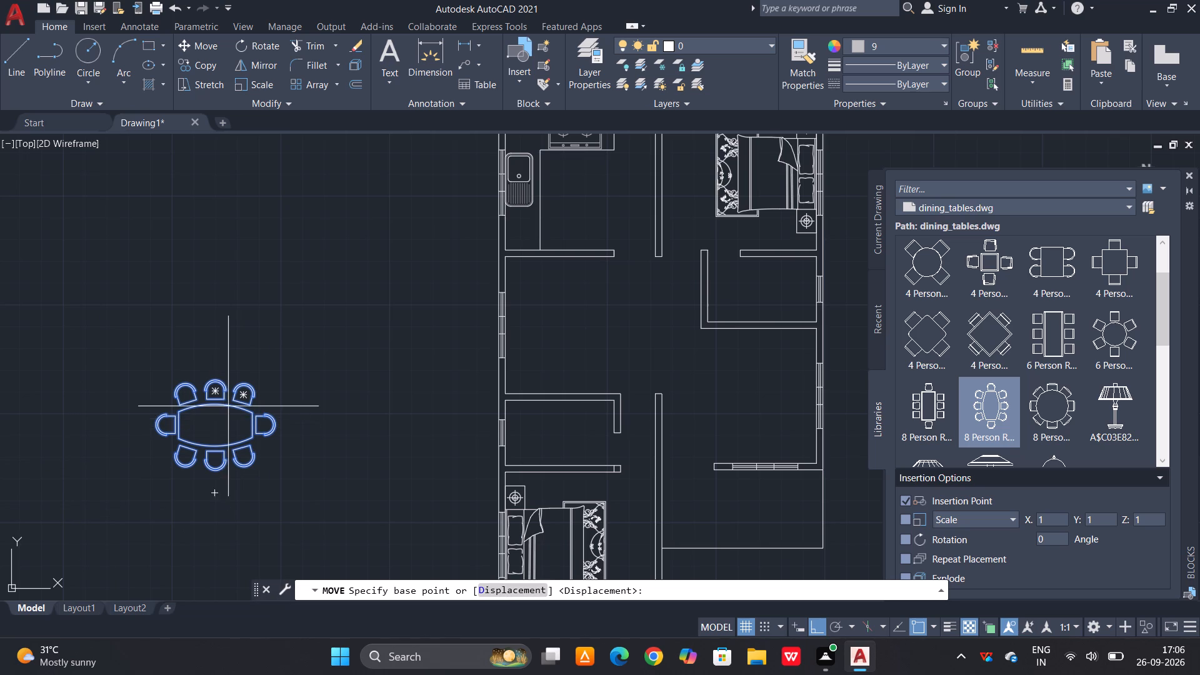
click(209, 418)
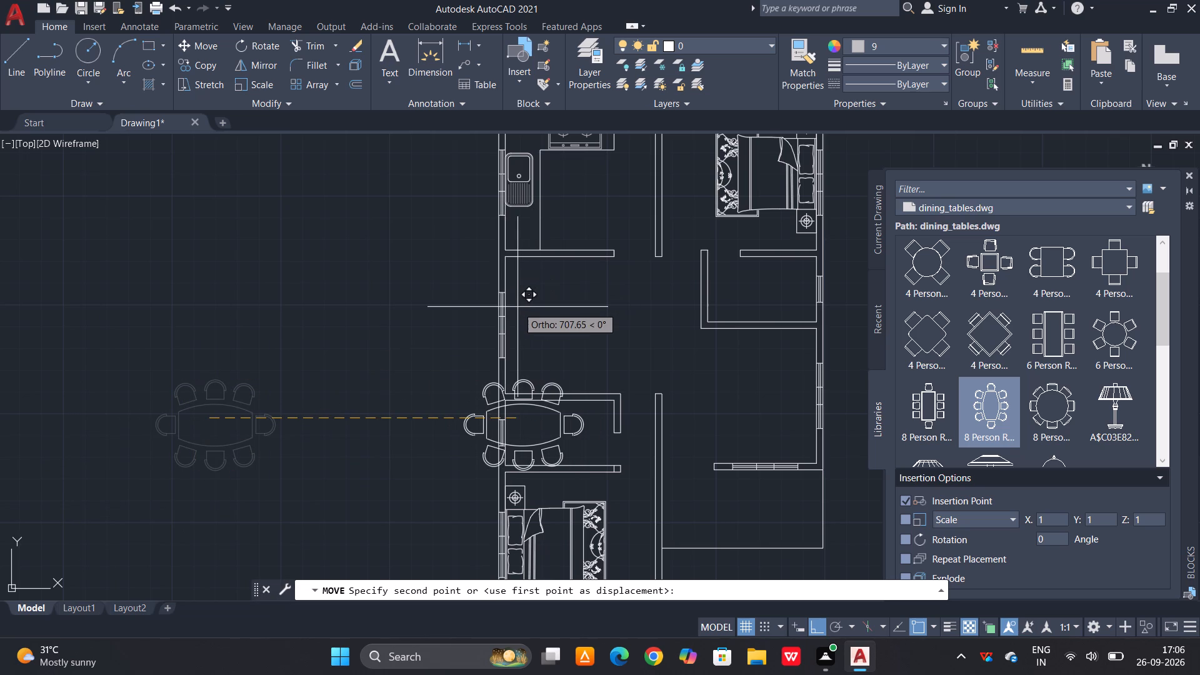
key(F8)
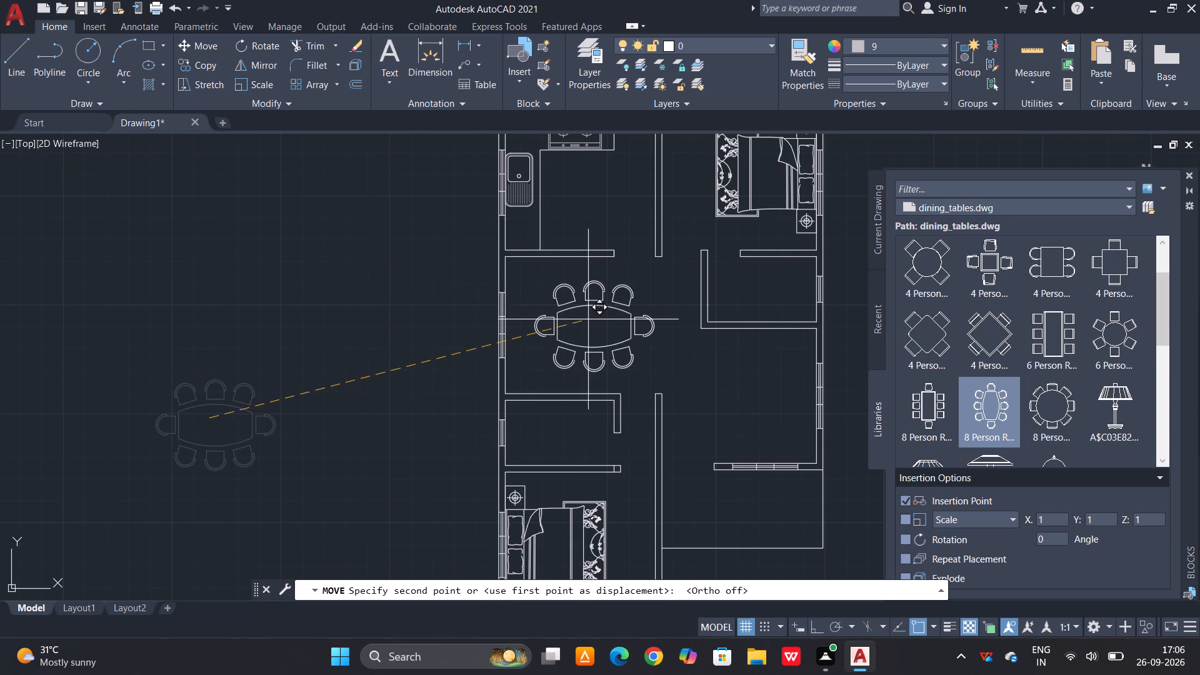
click(575, 319)
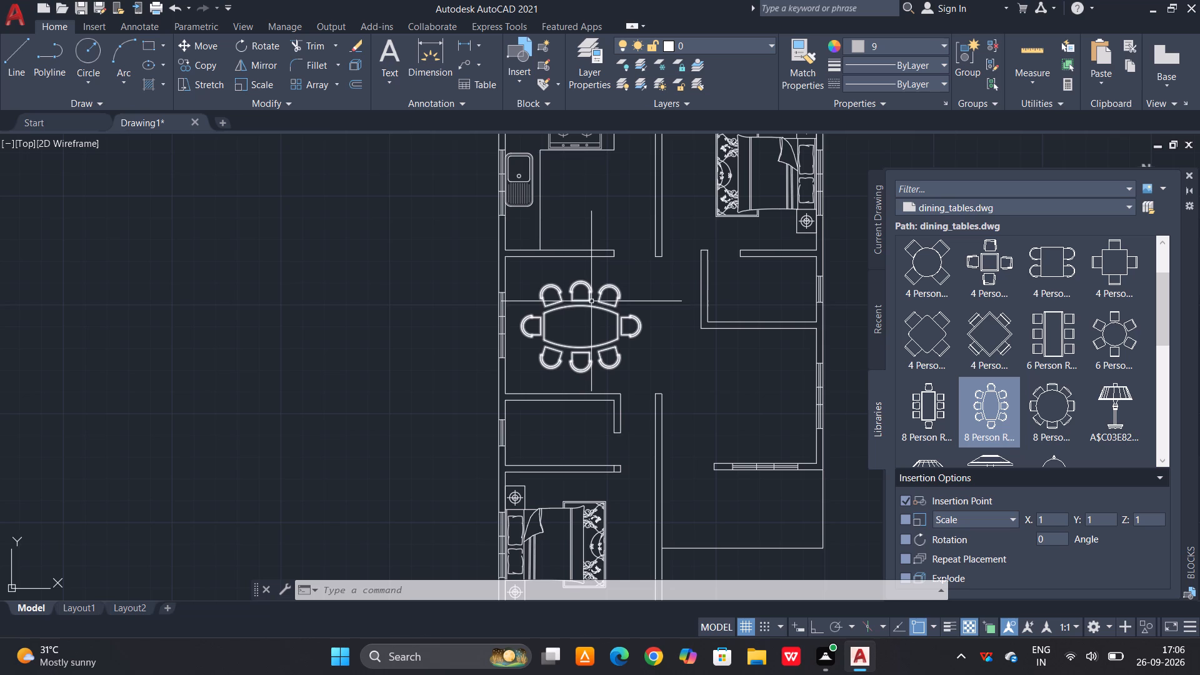
key(Escape)
Scale the dining table block down freehand from its left chair so it fits the room with clearance around it.
text(sc)
key(space)
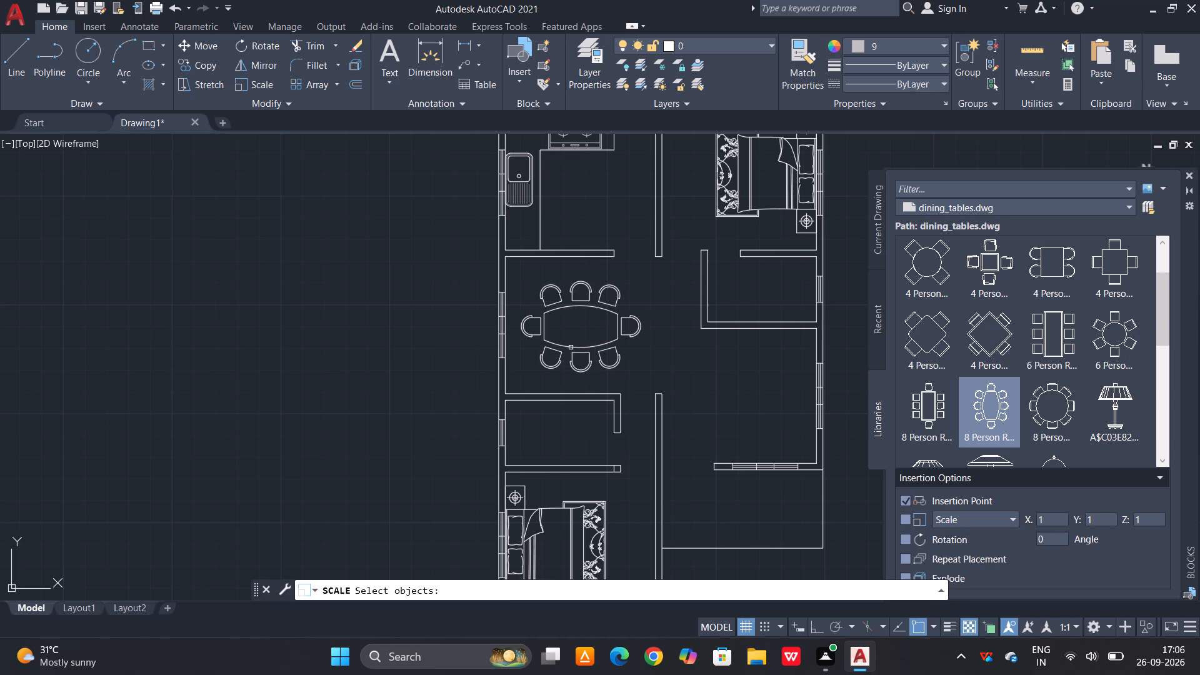
click(589, 306)
key(space)
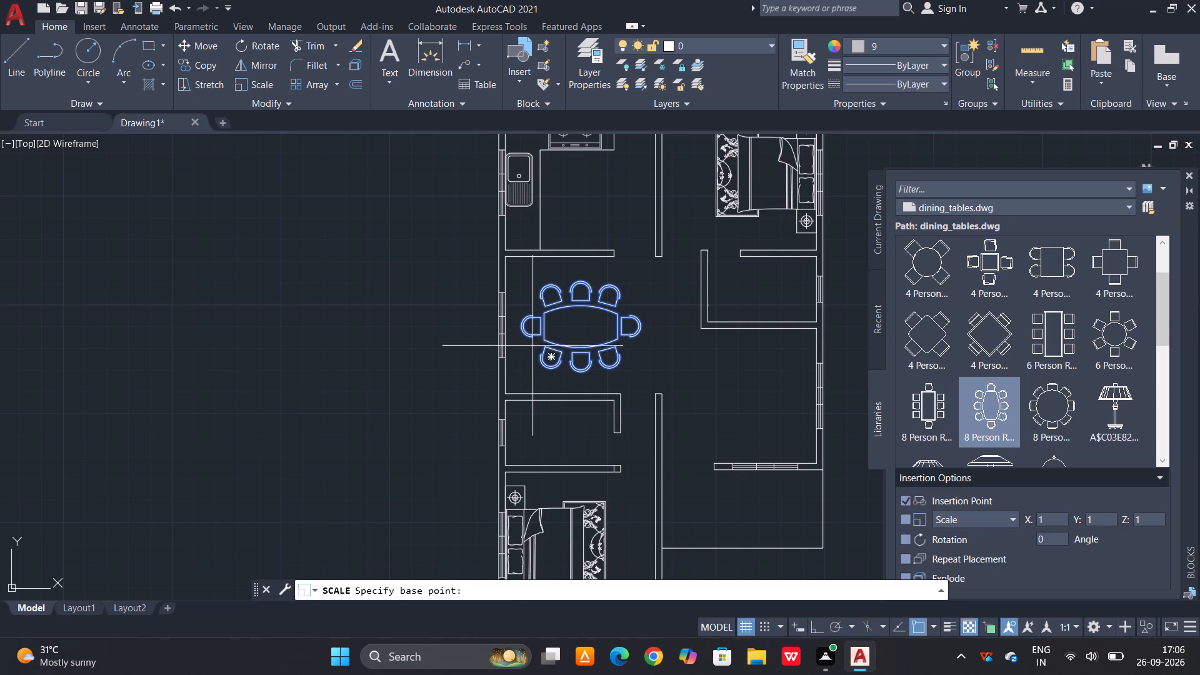
click(524, 329)
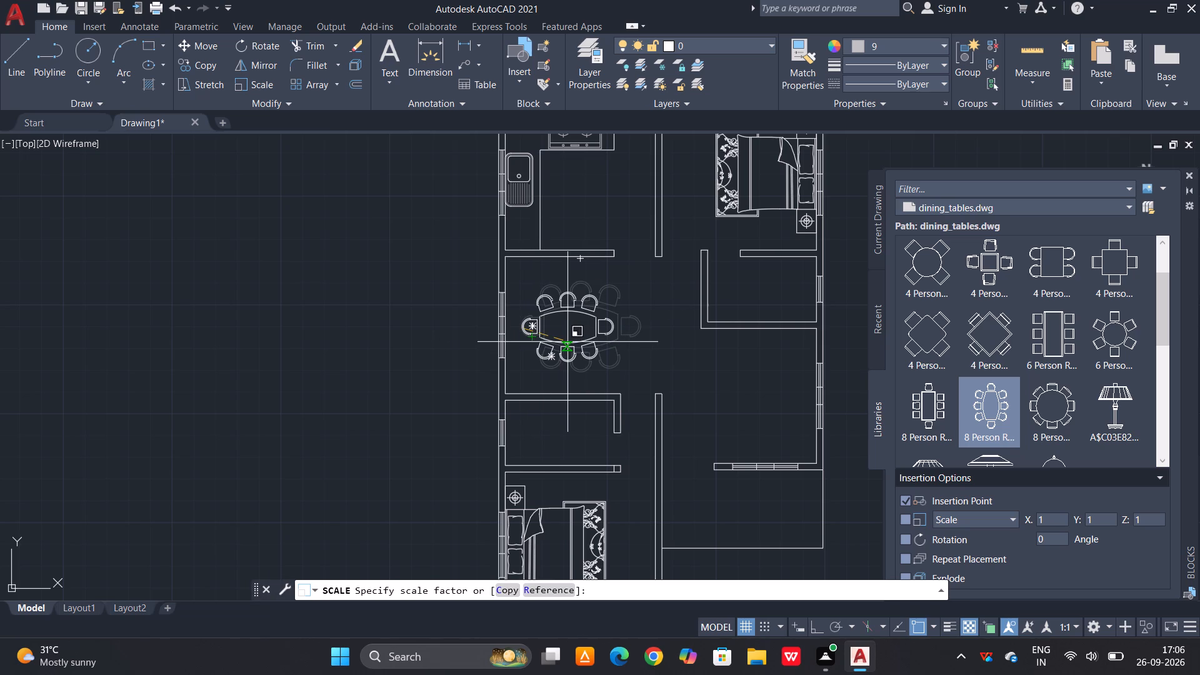
click(567, 342)
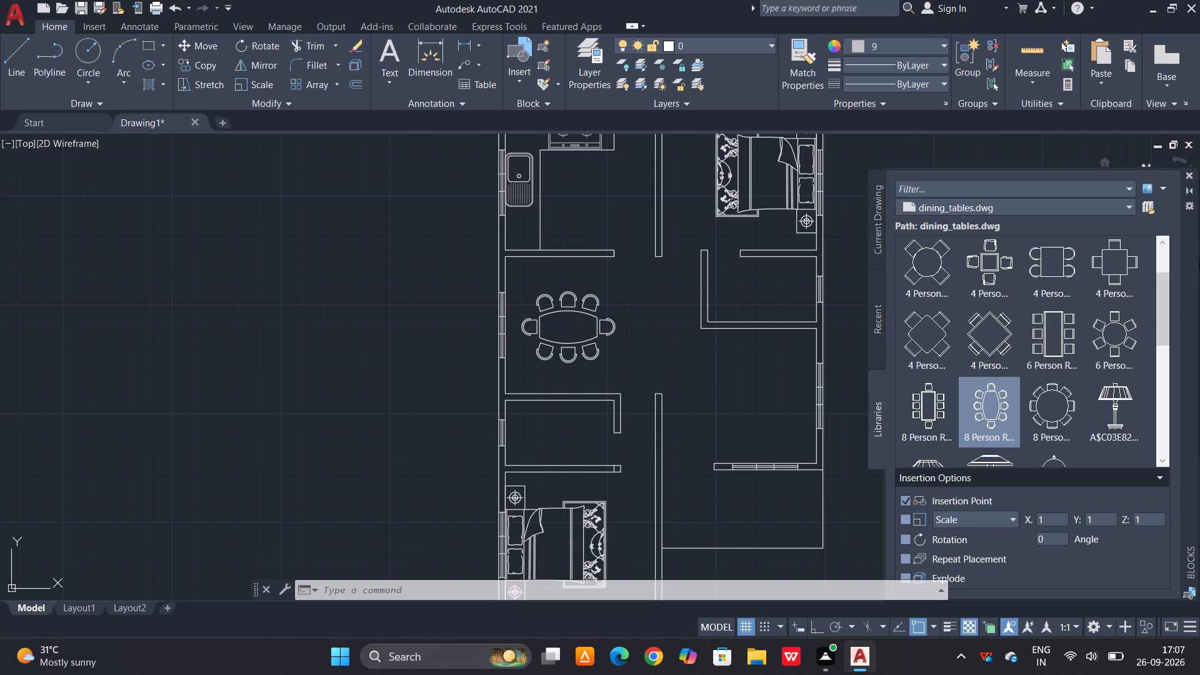
Load the toilet_all_views drawing from the Downloads folder as the block library.
click(1146, 205)
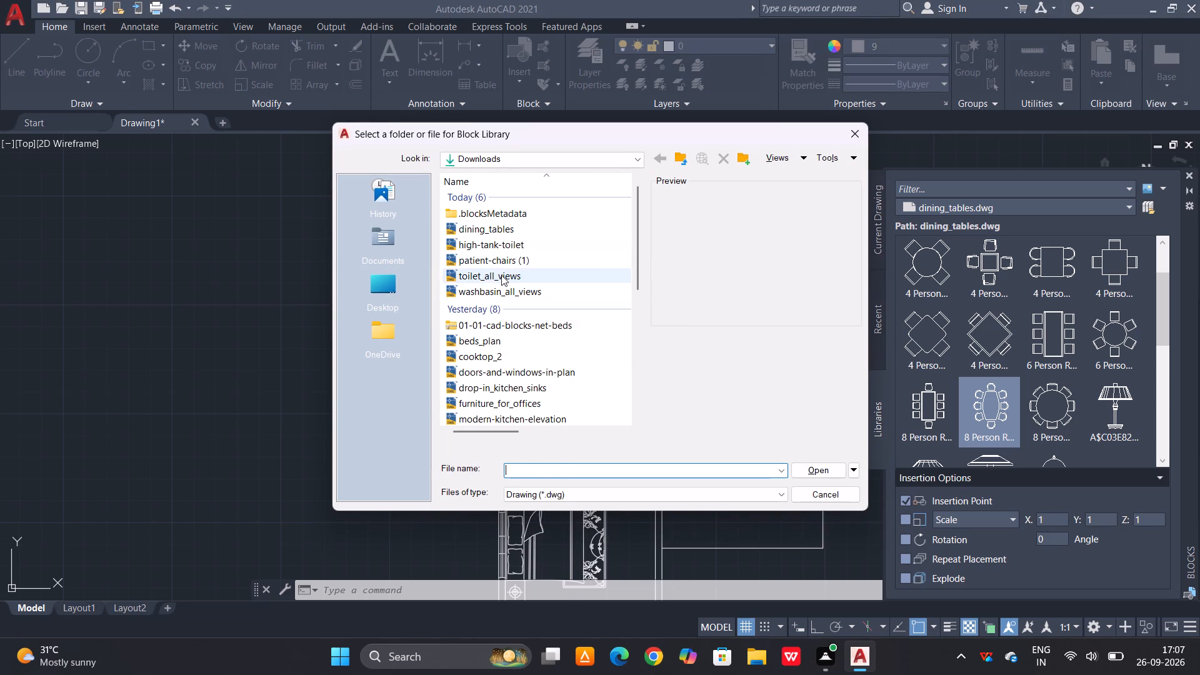
click(501, 275)
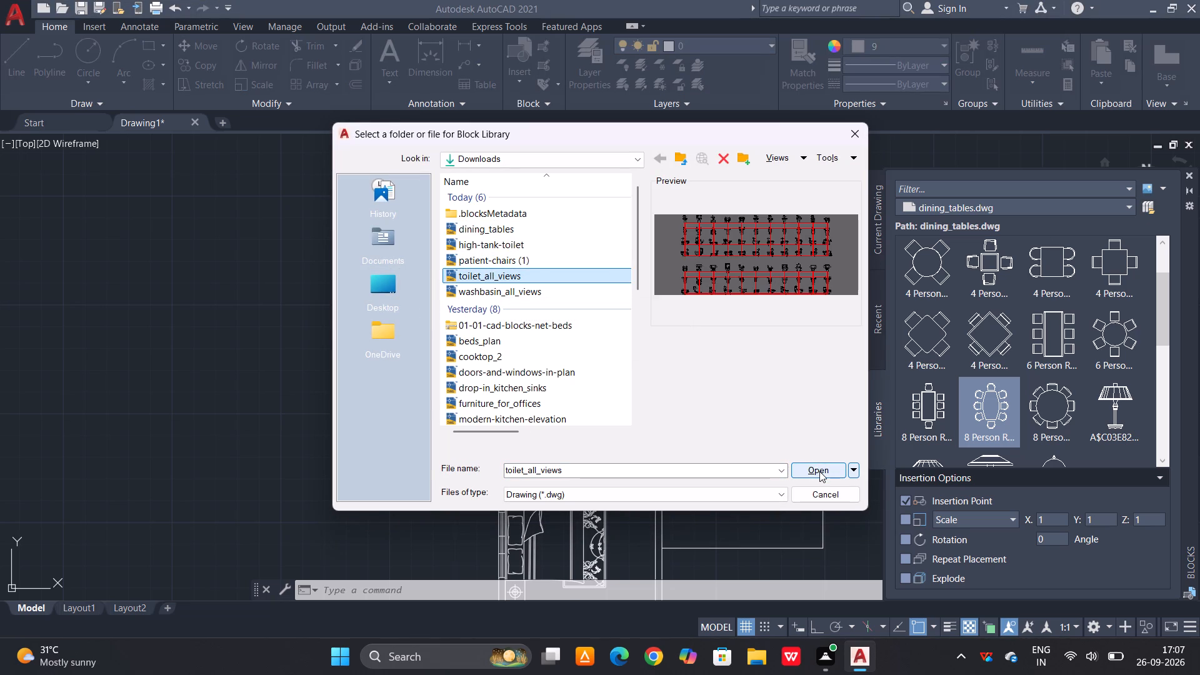
click(819, 471)
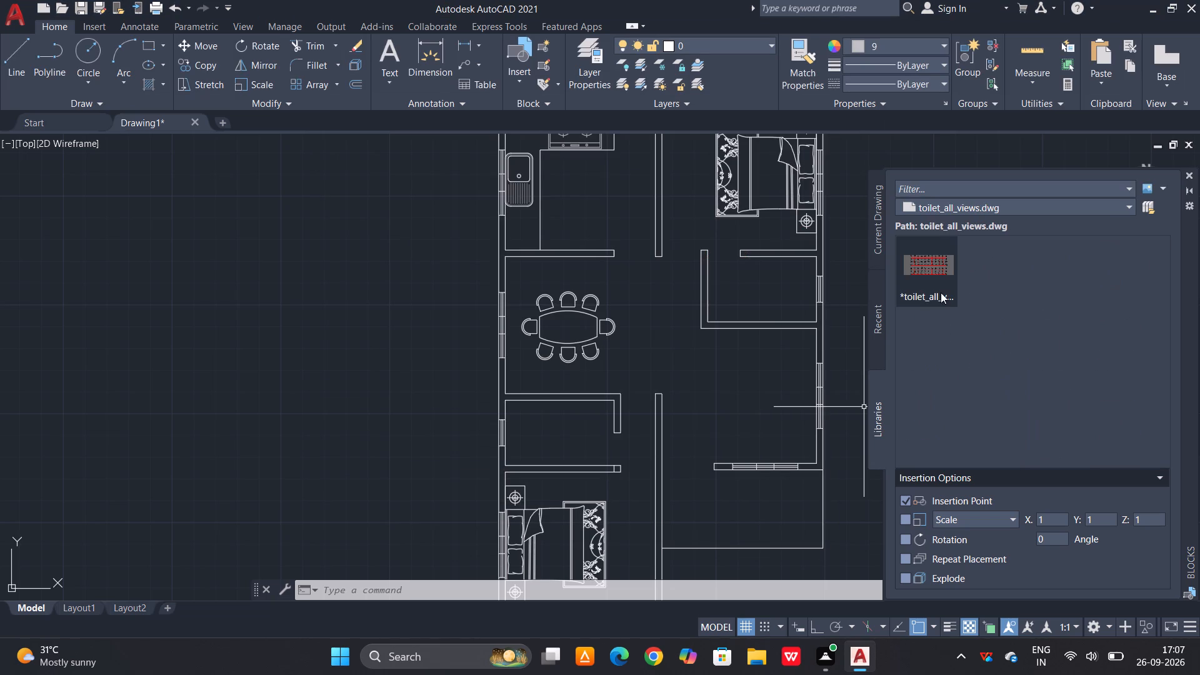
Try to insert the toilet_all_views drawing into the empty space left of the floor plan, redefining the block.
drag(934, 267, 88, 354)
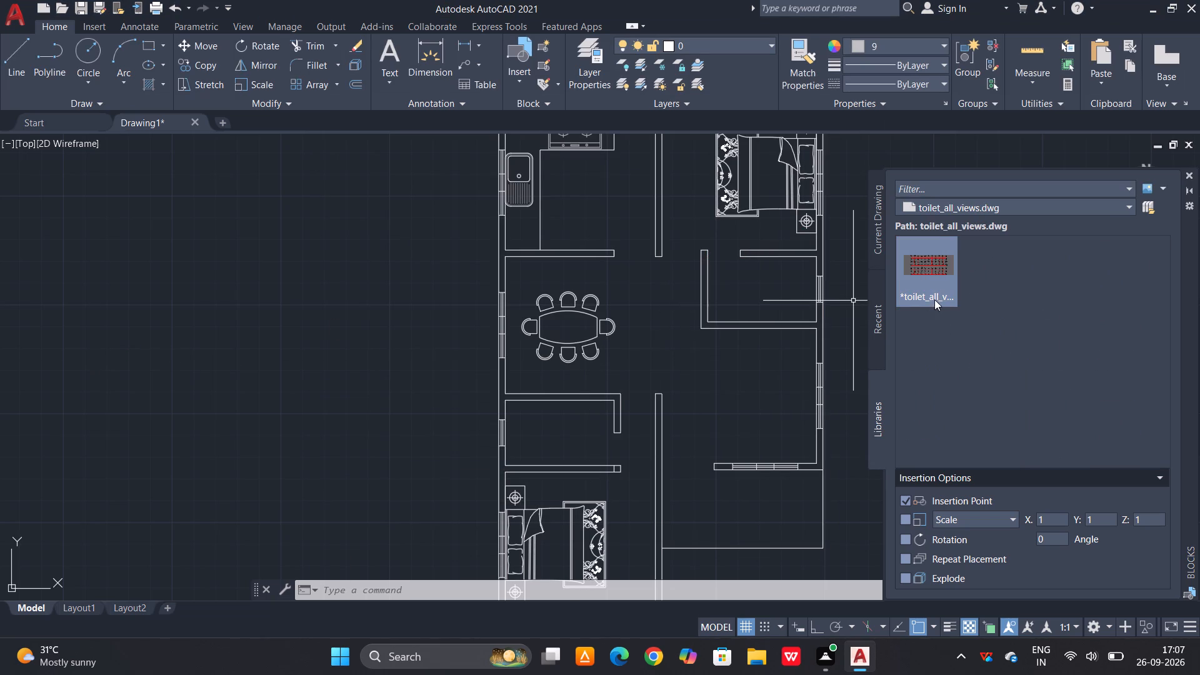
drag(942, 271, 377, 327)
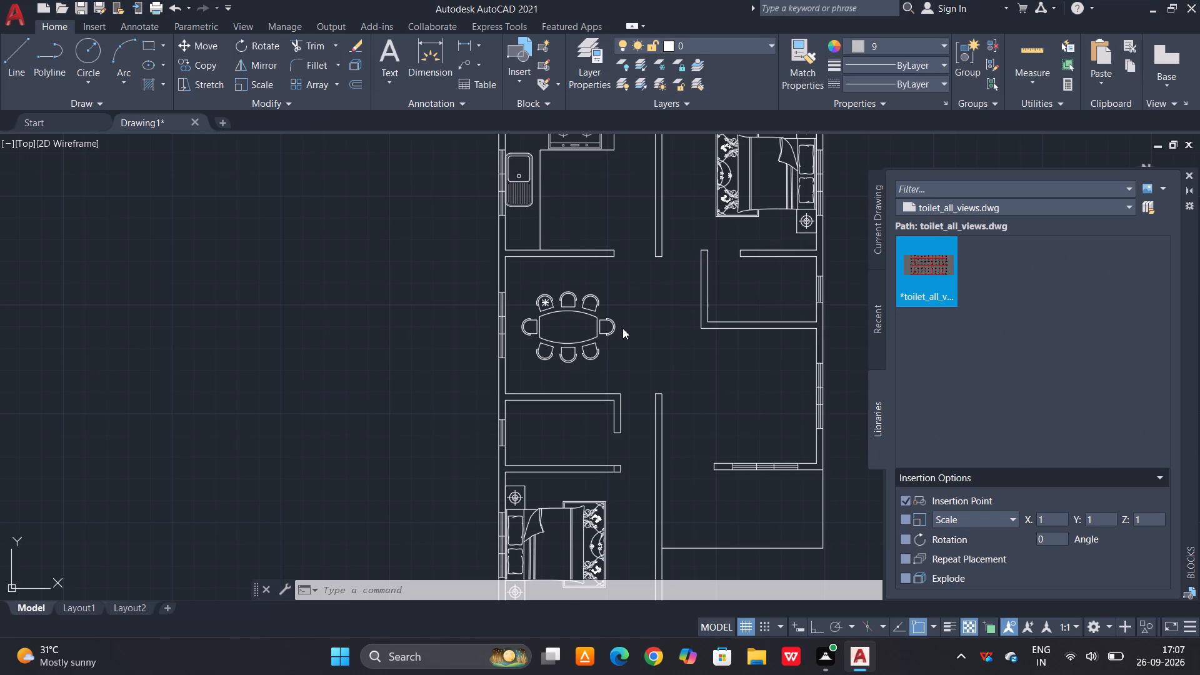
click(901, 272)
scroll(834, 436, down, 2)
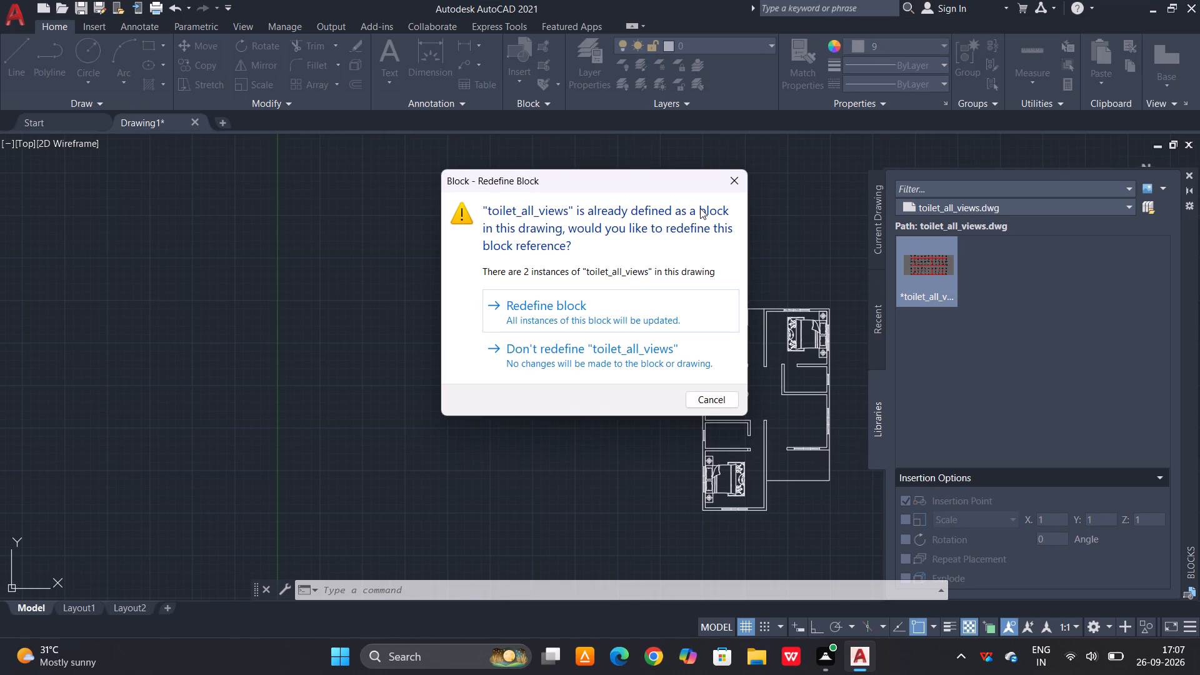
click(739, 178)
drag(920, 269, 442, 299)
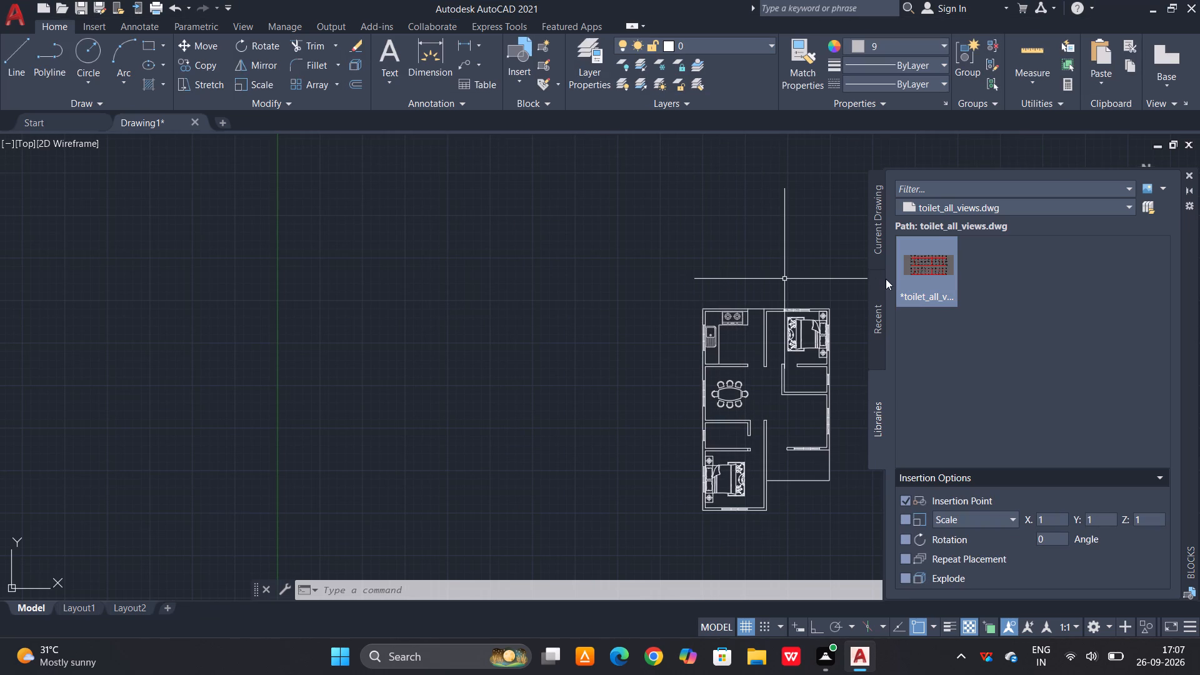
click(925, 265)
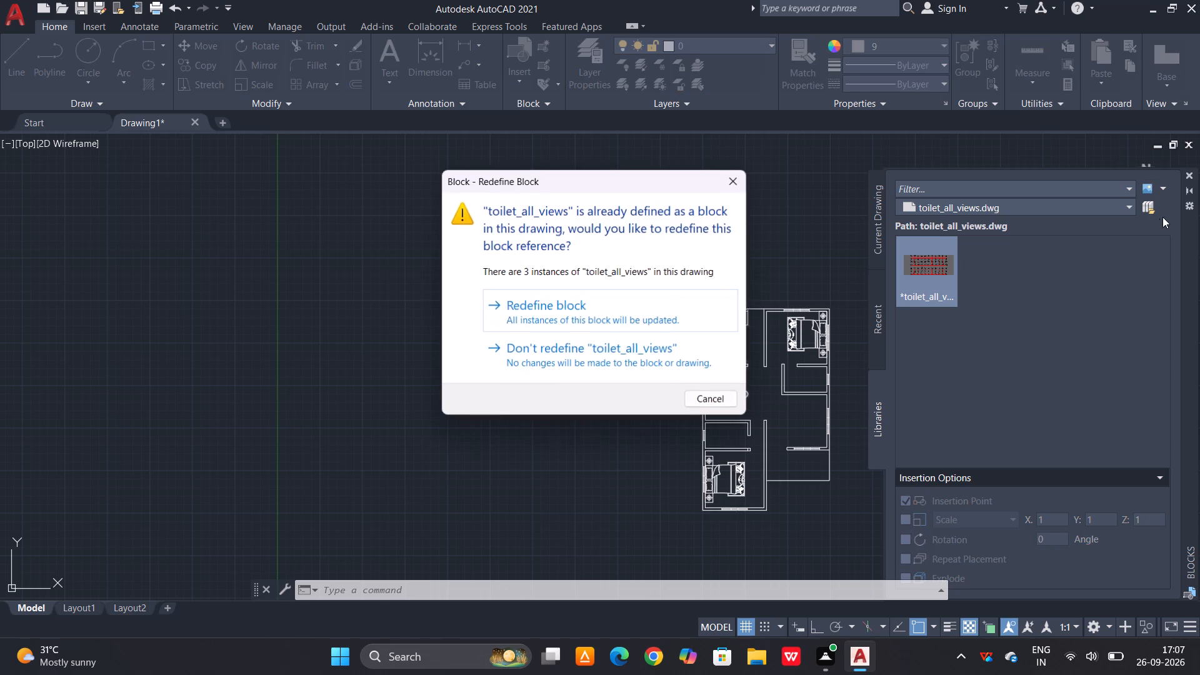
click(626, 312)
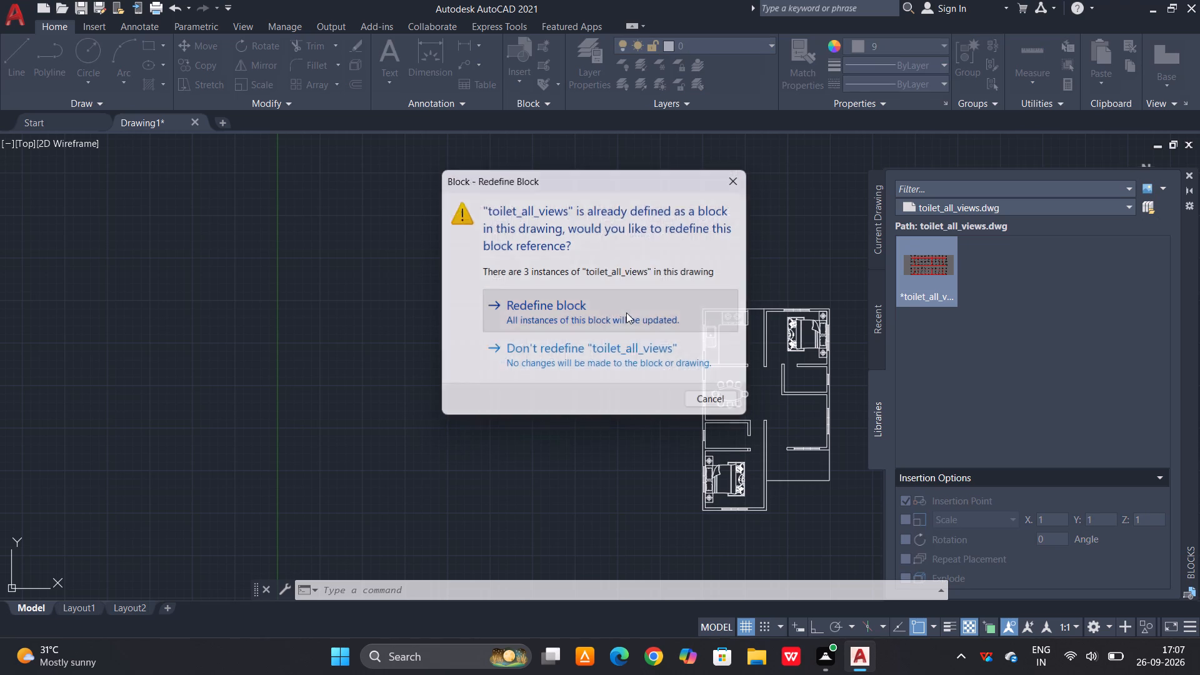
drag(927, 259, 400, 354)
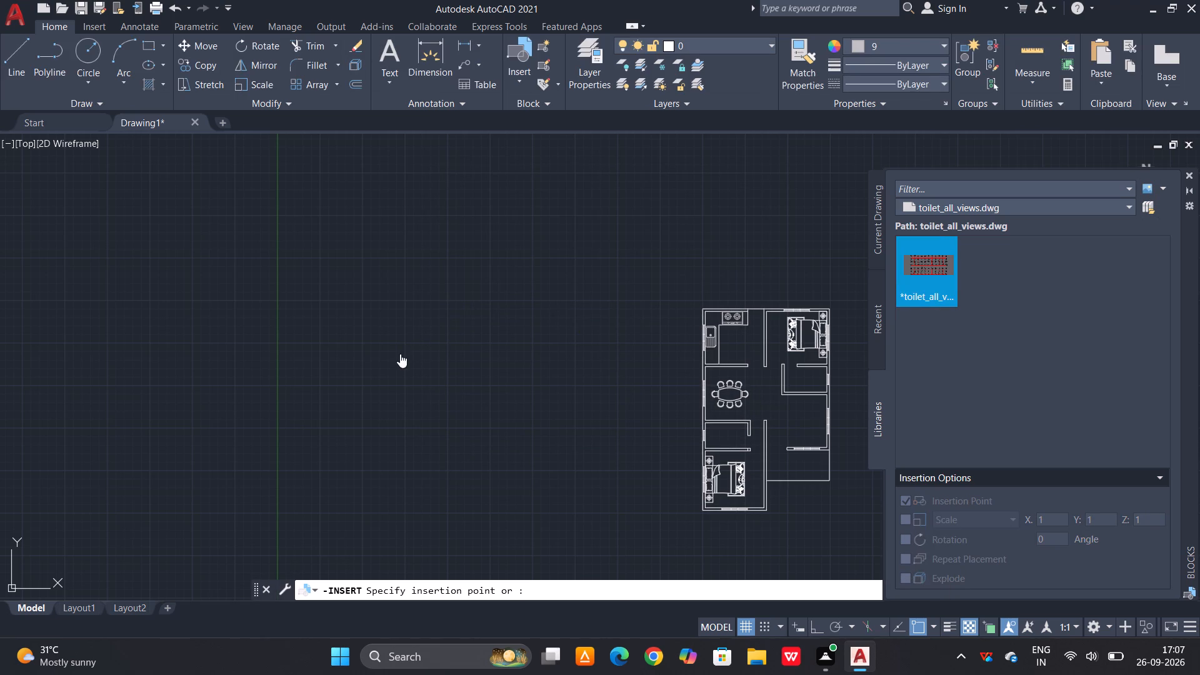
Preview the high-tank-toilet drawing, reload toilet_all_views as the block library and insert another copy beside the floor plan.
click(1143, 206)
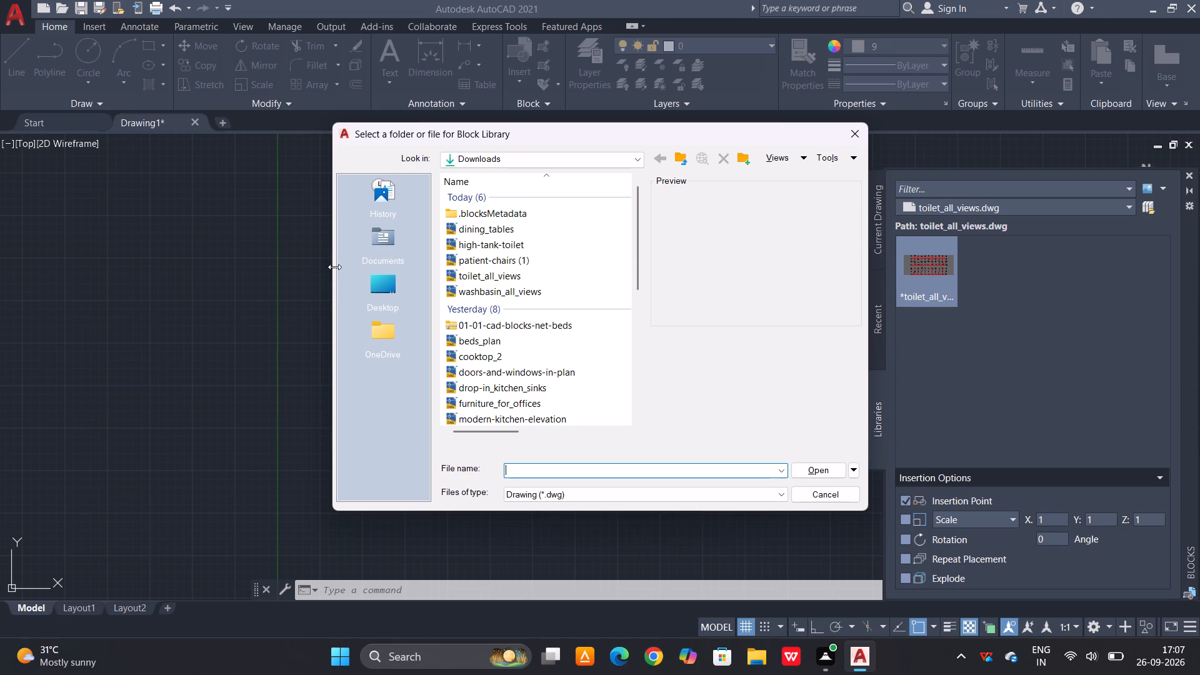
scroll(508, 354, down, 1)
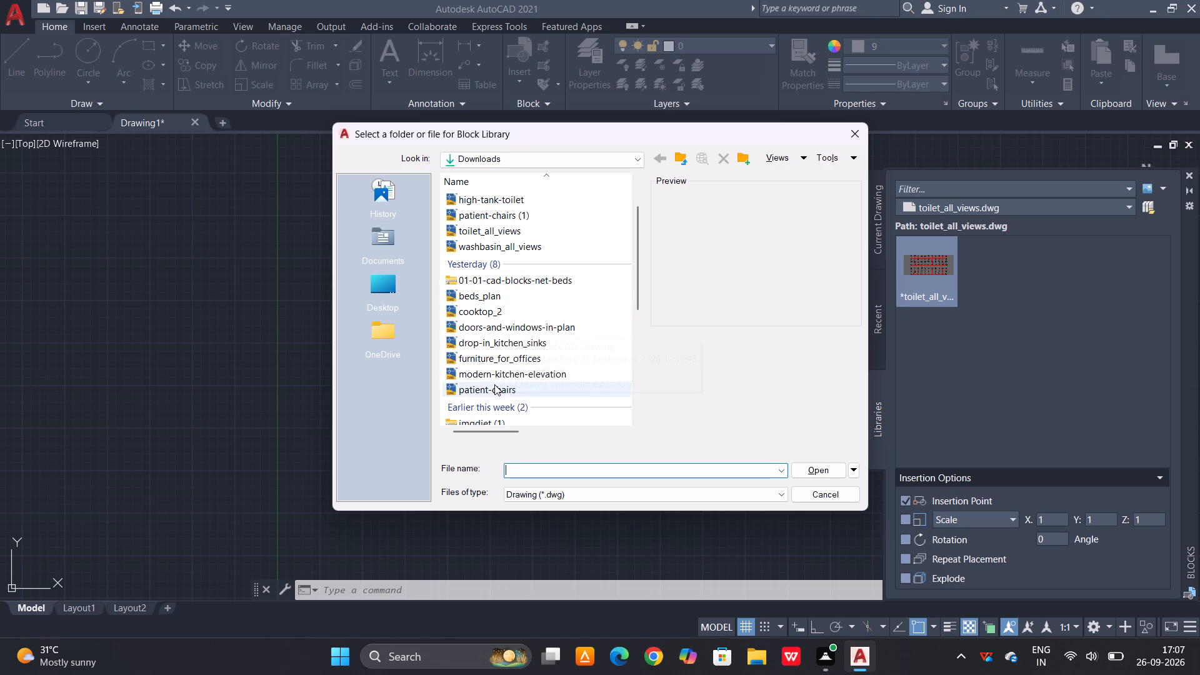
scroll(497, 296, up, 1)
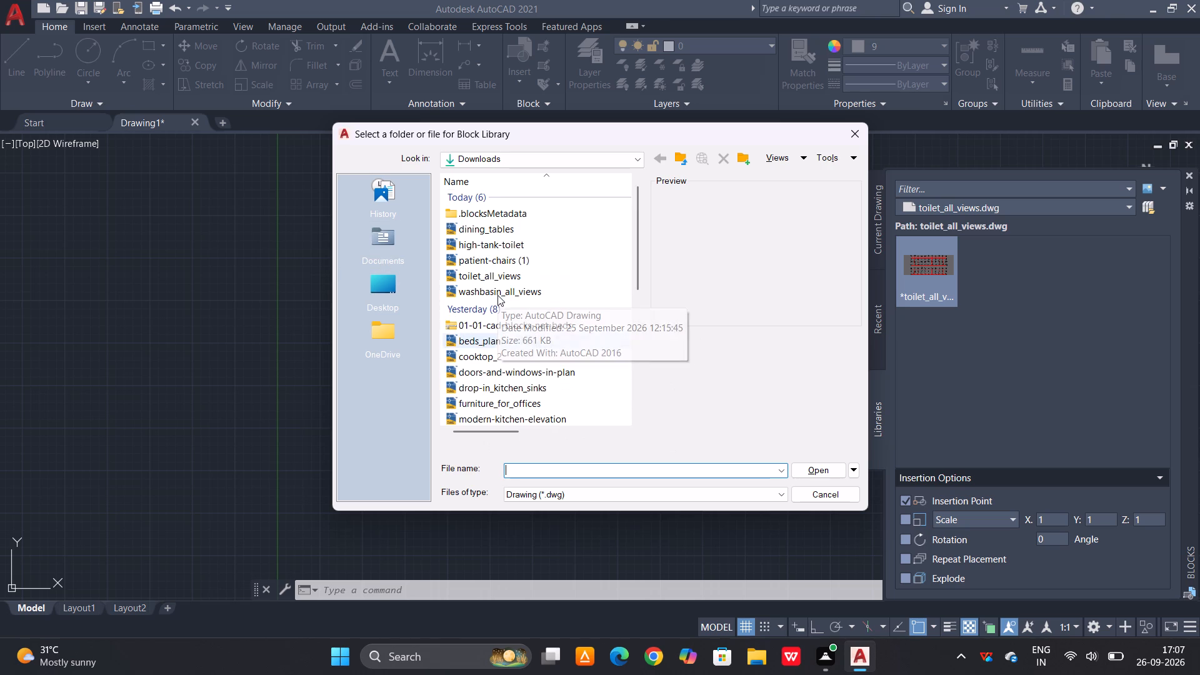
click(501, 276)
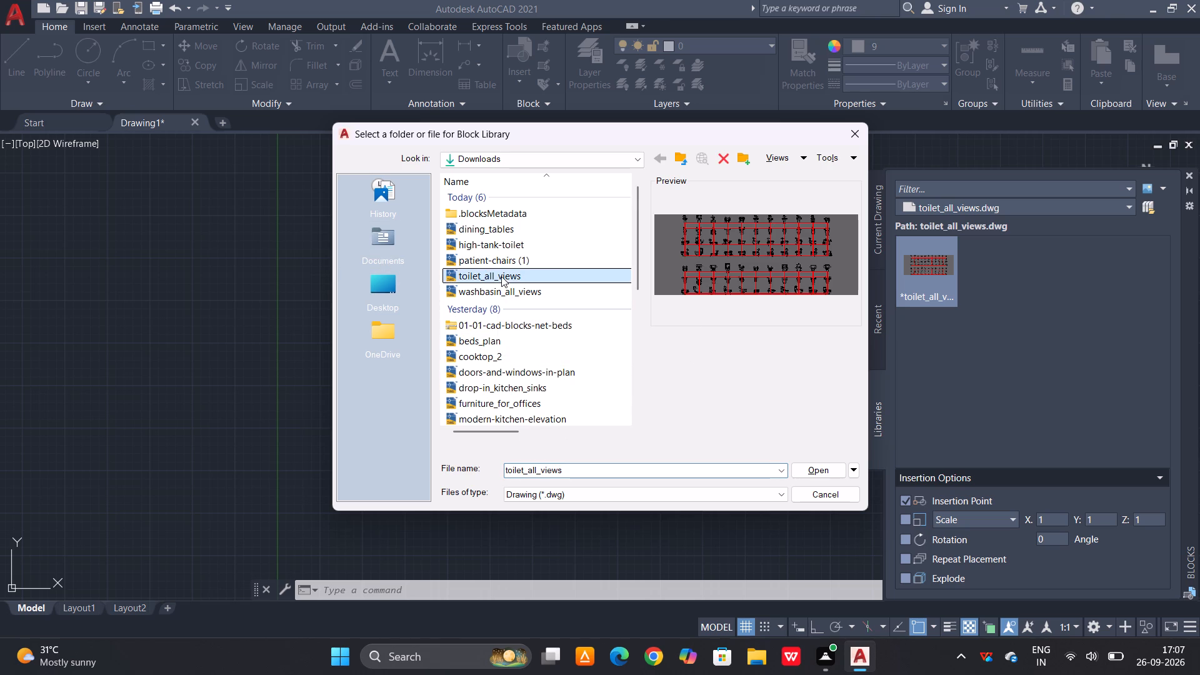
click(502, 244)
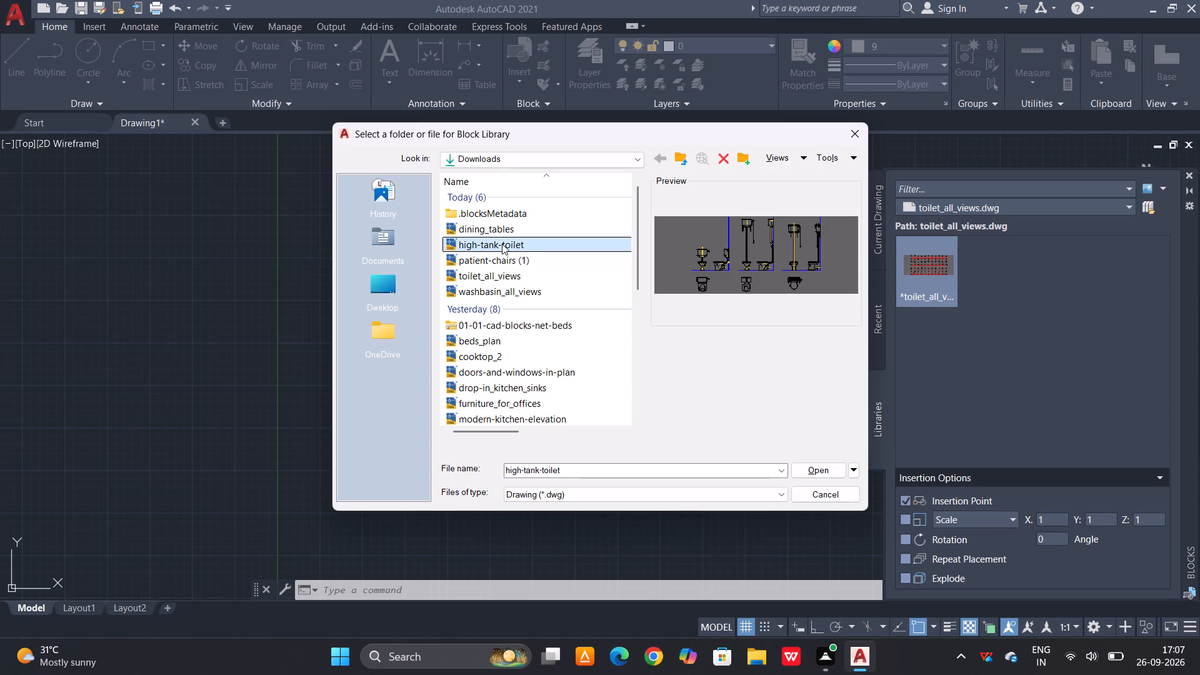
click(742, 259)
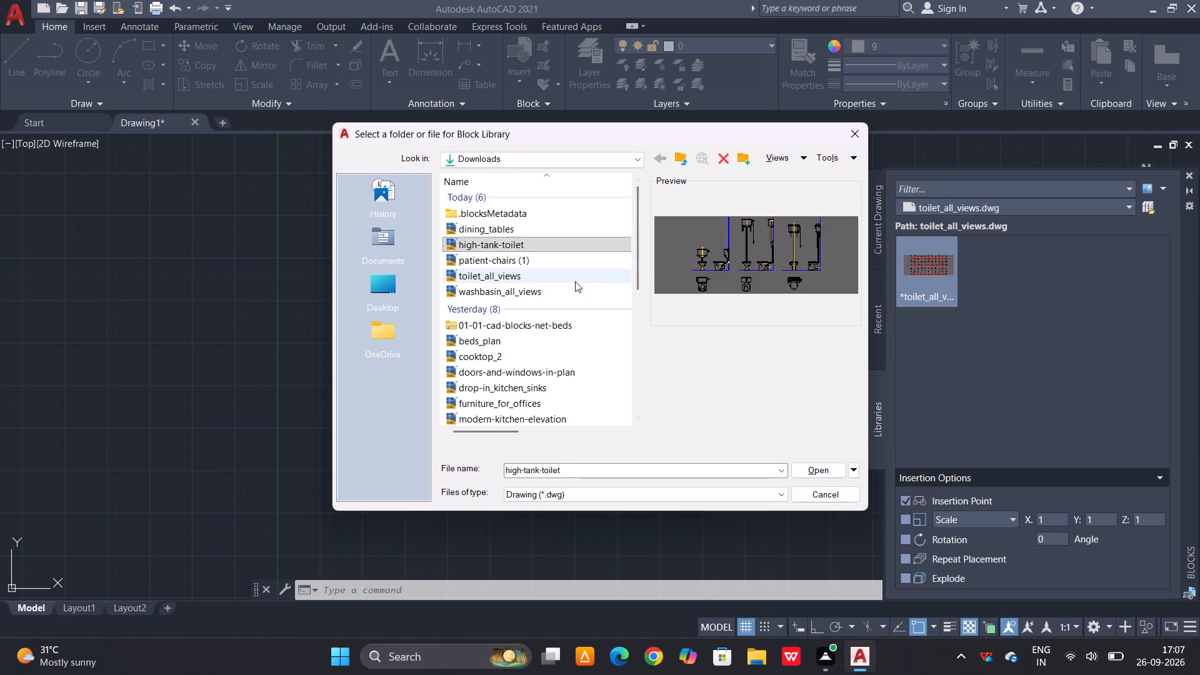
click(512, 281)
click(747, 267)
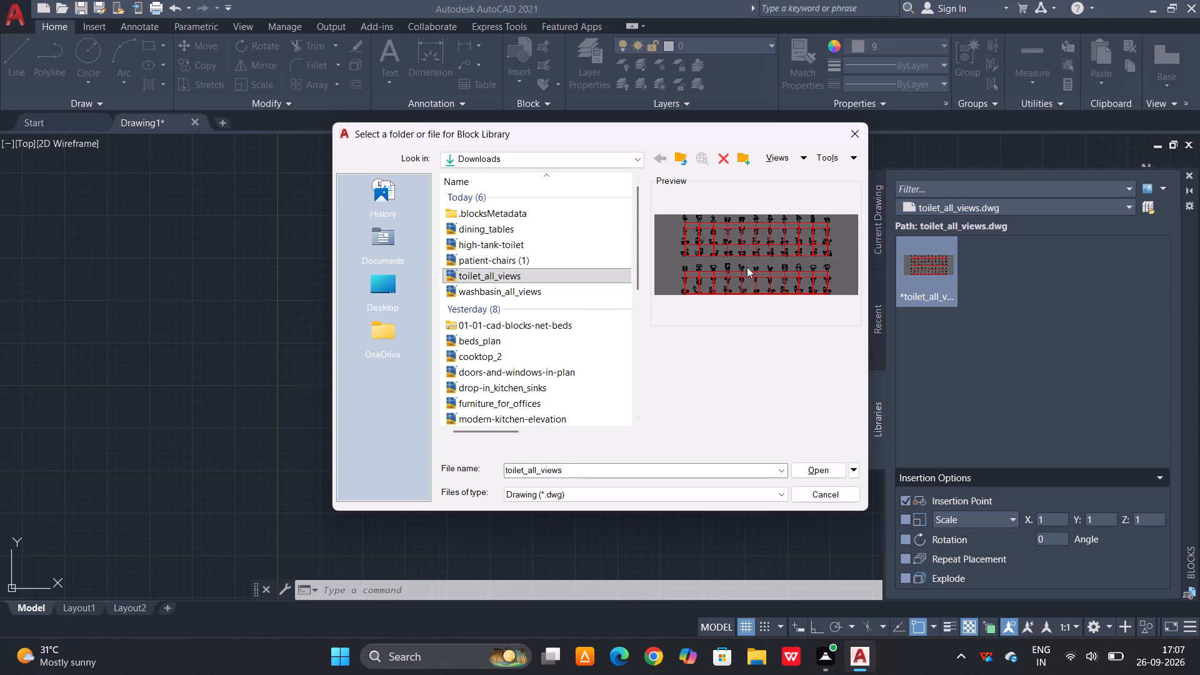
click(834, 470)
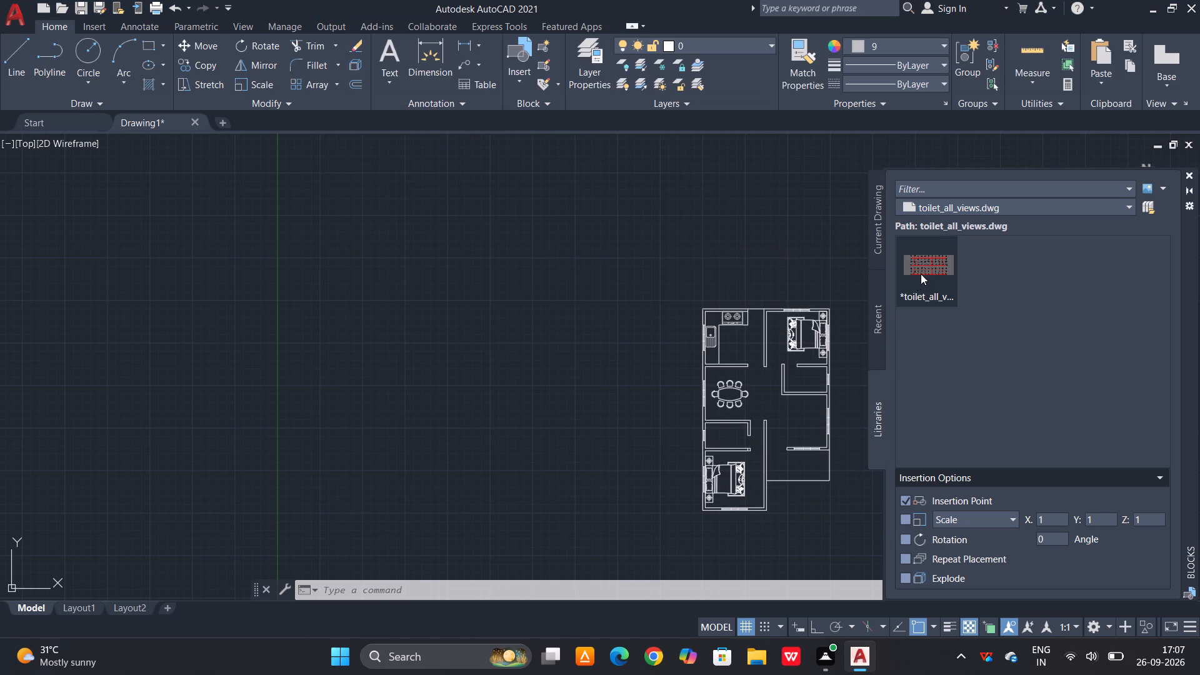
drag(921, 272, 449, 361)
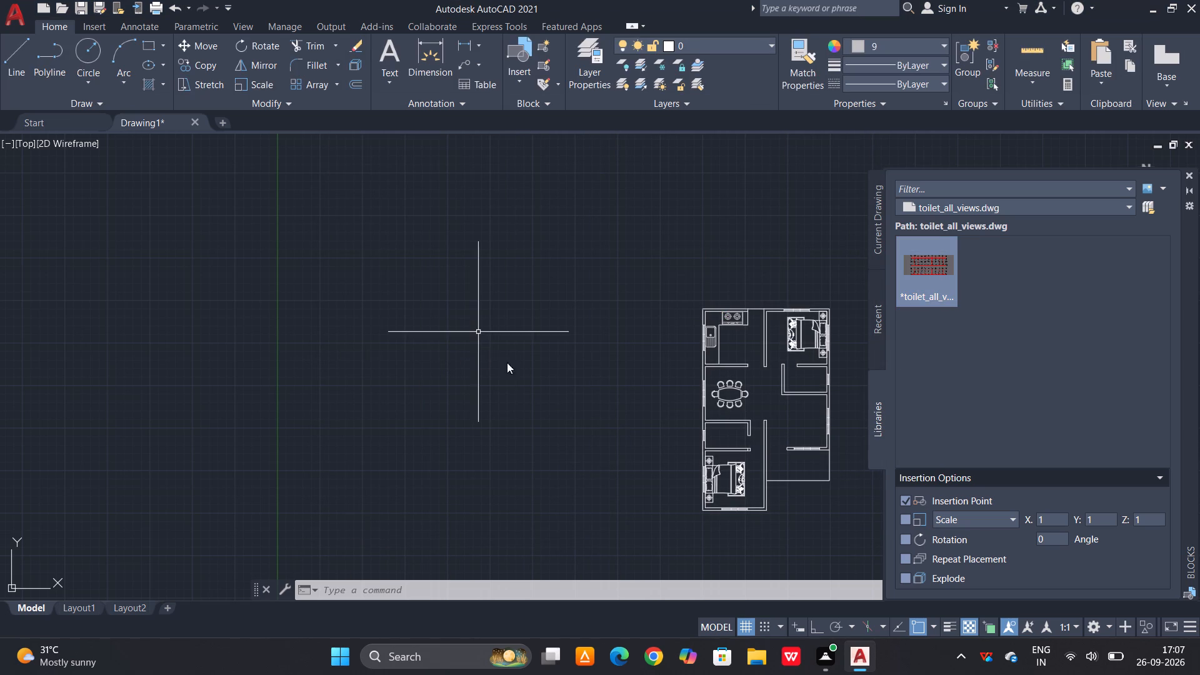
Delete all the overlapping toilet_all_views copies above the floor plan.
scroll(546, 382, down, 3)
scroll(651, 287, up, 2)
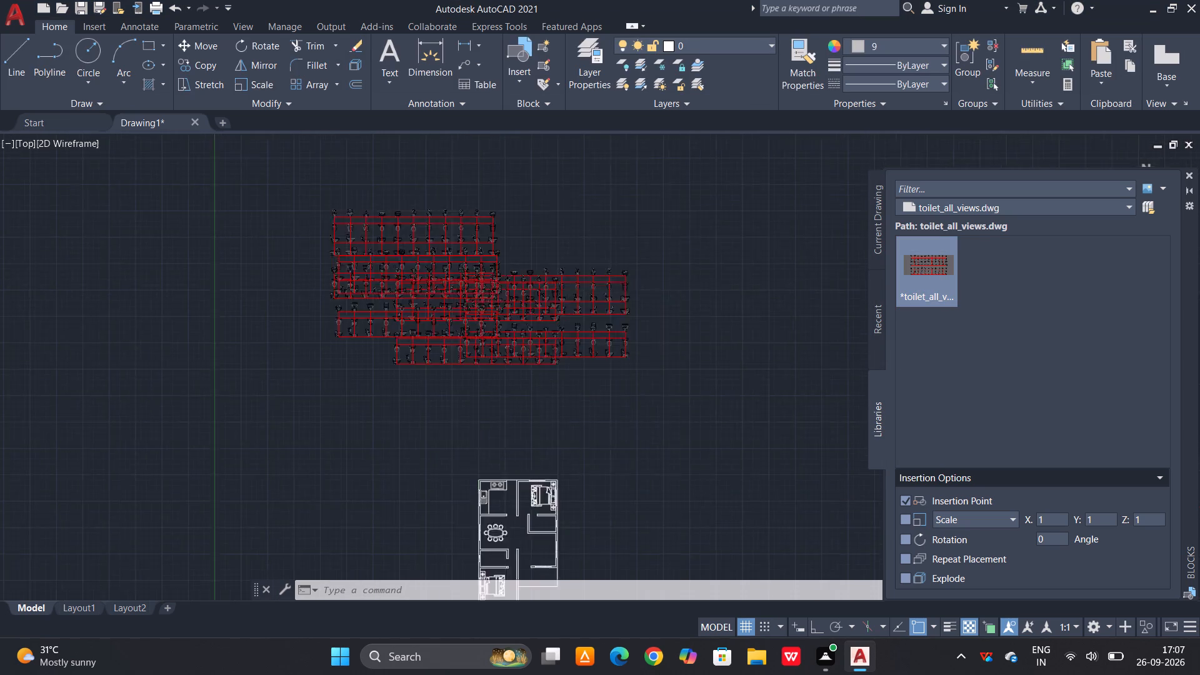
scroll(652, 287, up, 1)
drag(633, 206, 618, 244)
click(505, 403)
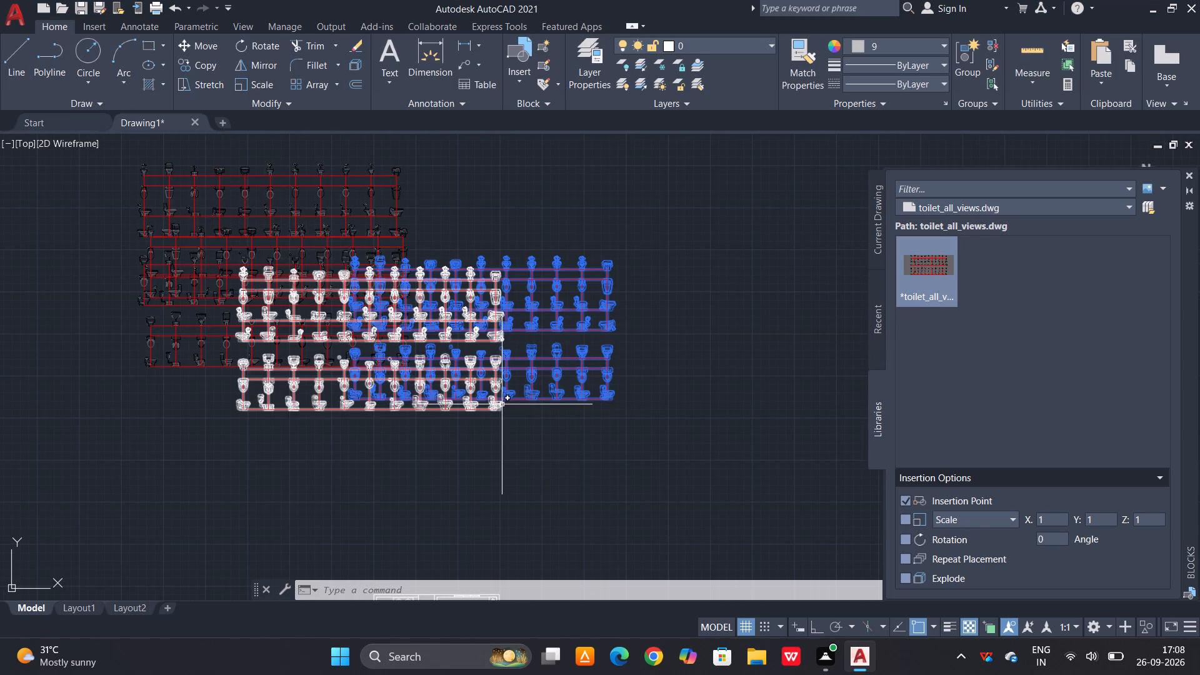
key(Delete)
drag(448, 239, 441, 294)
click(394, 401)
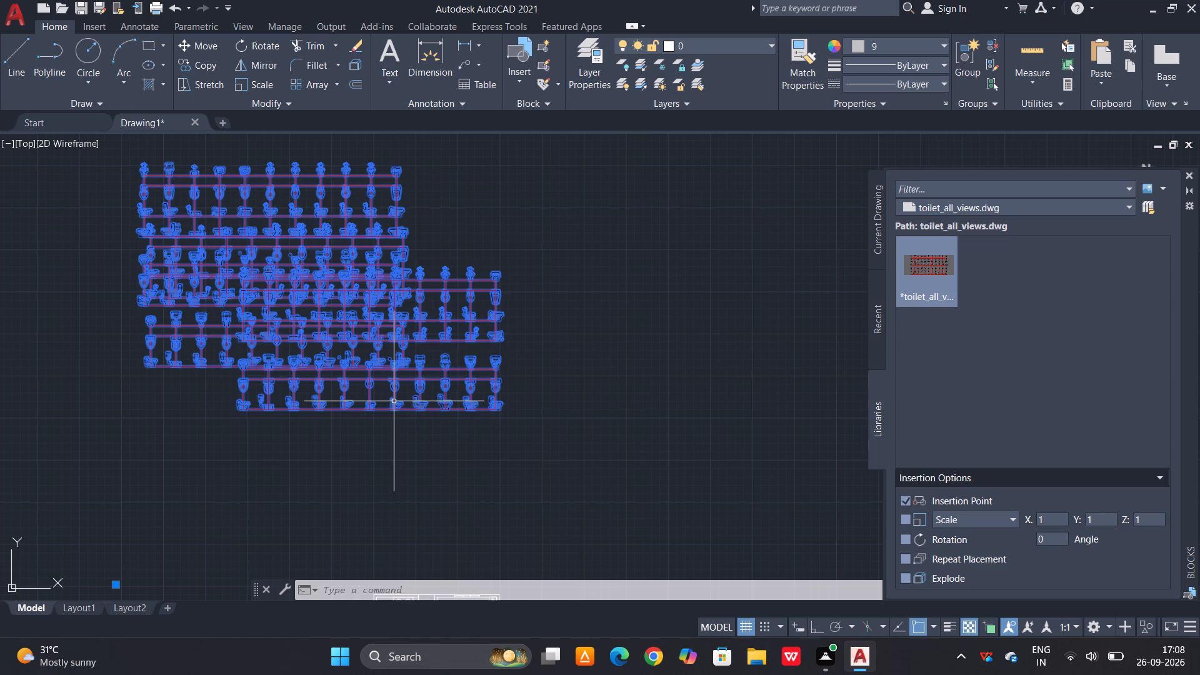
click(470, 329)
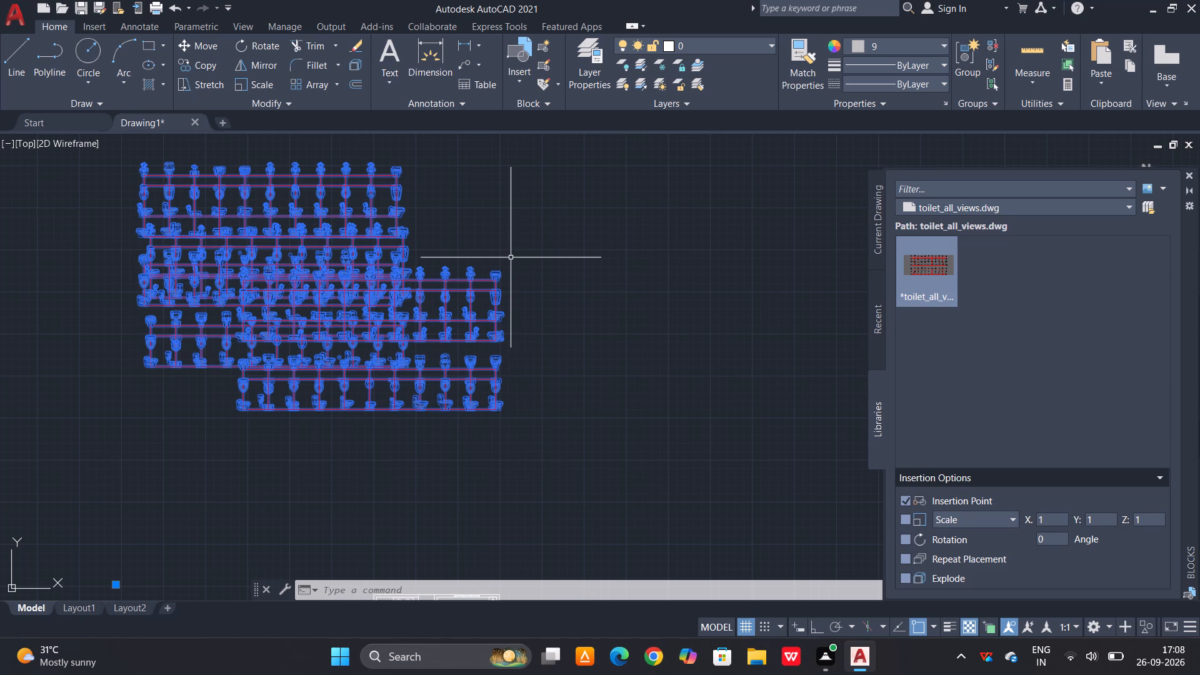
key(Delete)
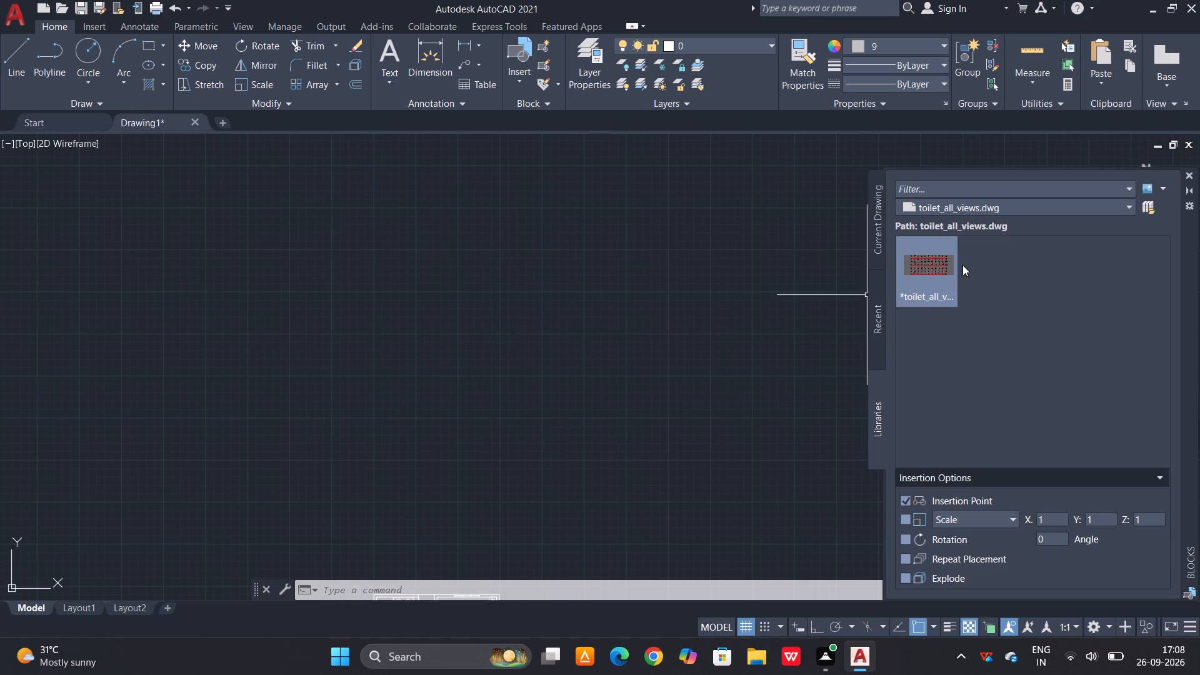
Insert a single copy of the toilet_all_views drawing in the empty space above the floor plan.
drag(946, 267, 395, 276)
scroll(424, 352, down, 2)
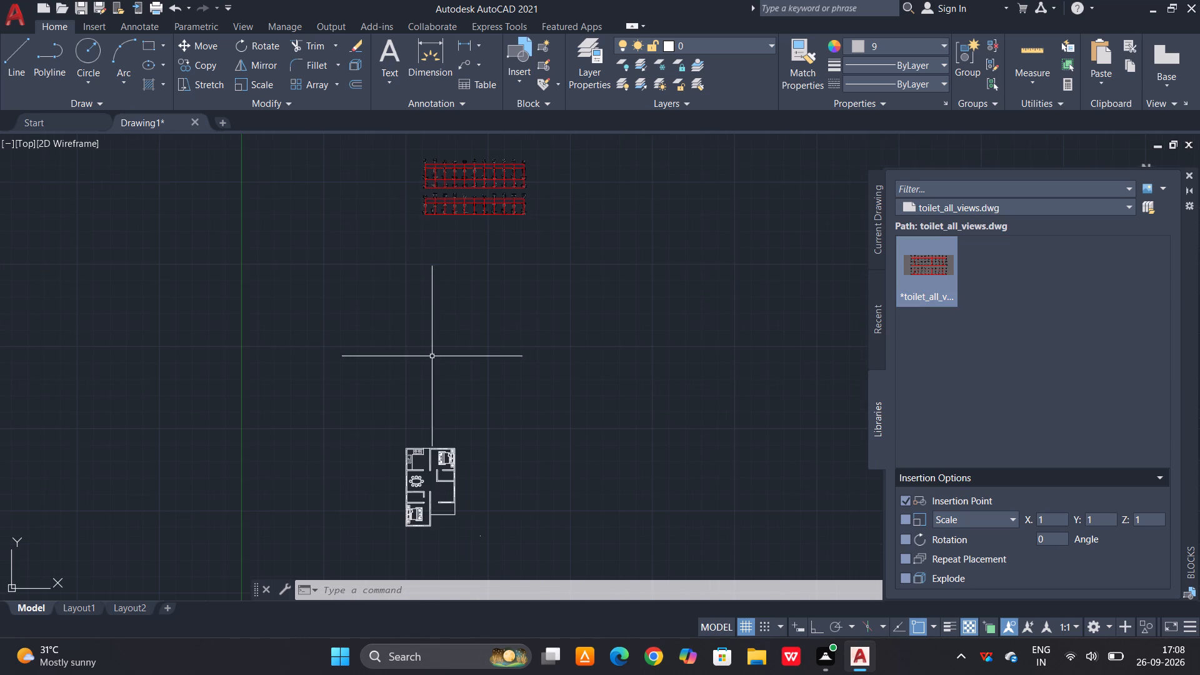
Explode the inserted toilet_all_views block into its separate toilet drawings.
scroll(474, 186, up, 2)
middle_drag(469, 217, 478, 436)
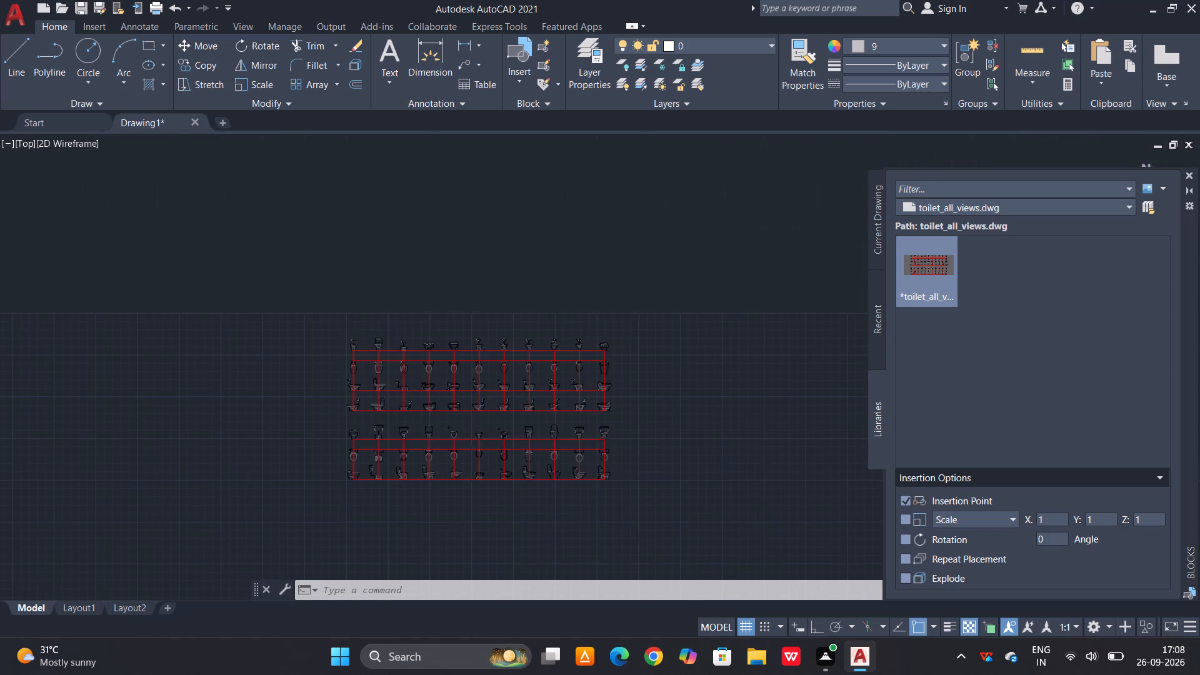
scroll(514, 447, up, 2)
scroll(547, 343, down, 1)
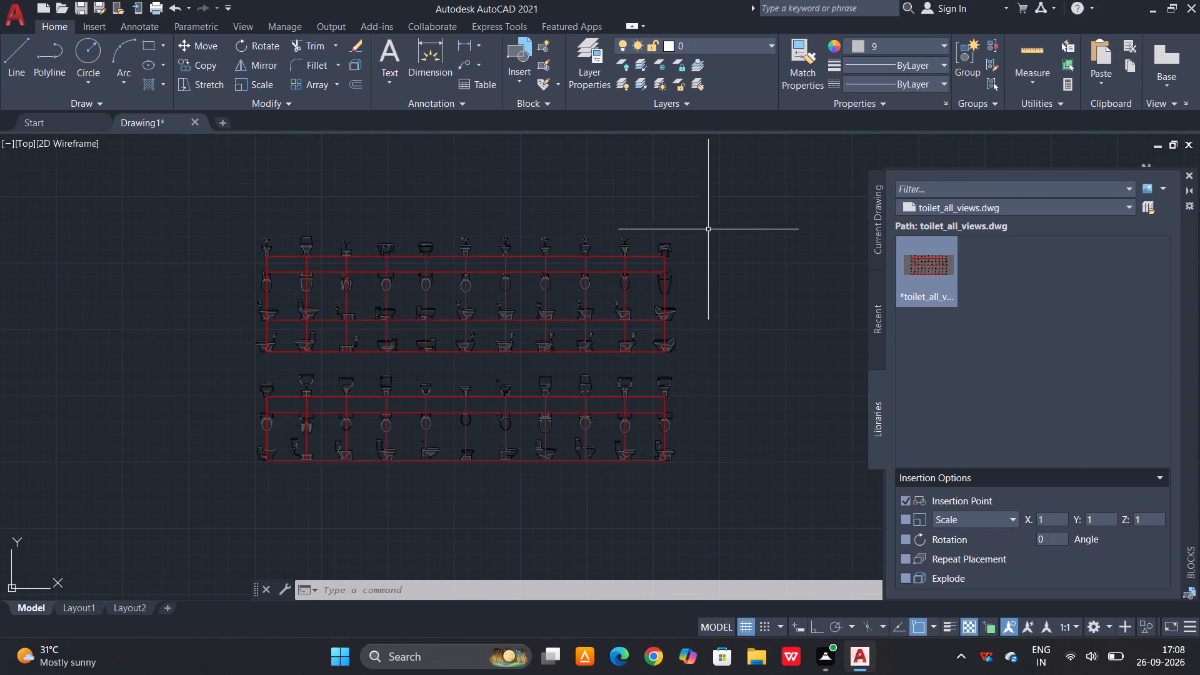
drag(703, 217, 691, 262)
click(147, 474)
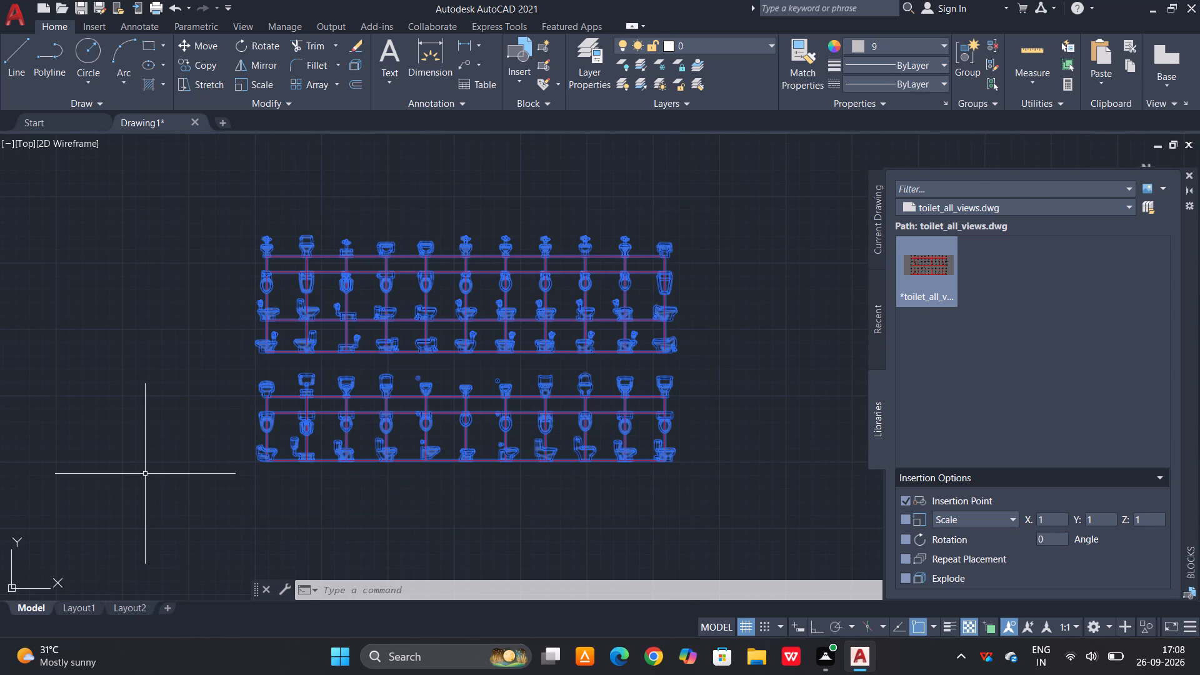
key(x)
key(space)
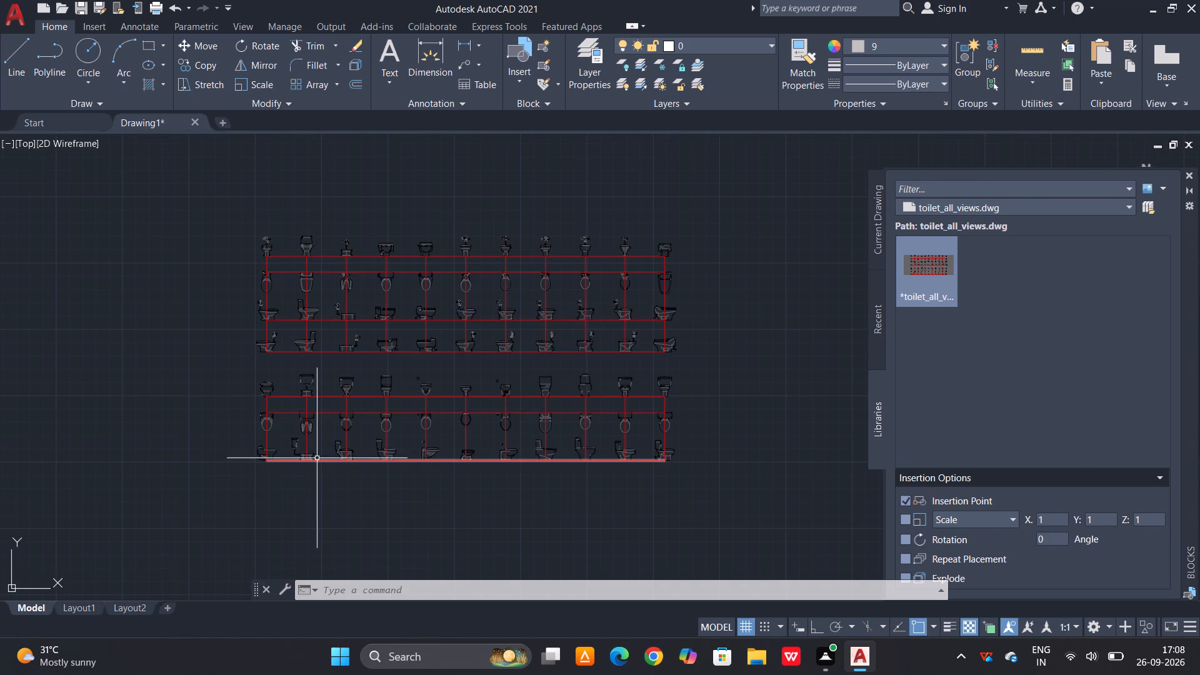
Move one plan-view toilet from the lower group, without its red guide lines, into the empty space above the floor plan.
scroll(524, 389, up, 2)
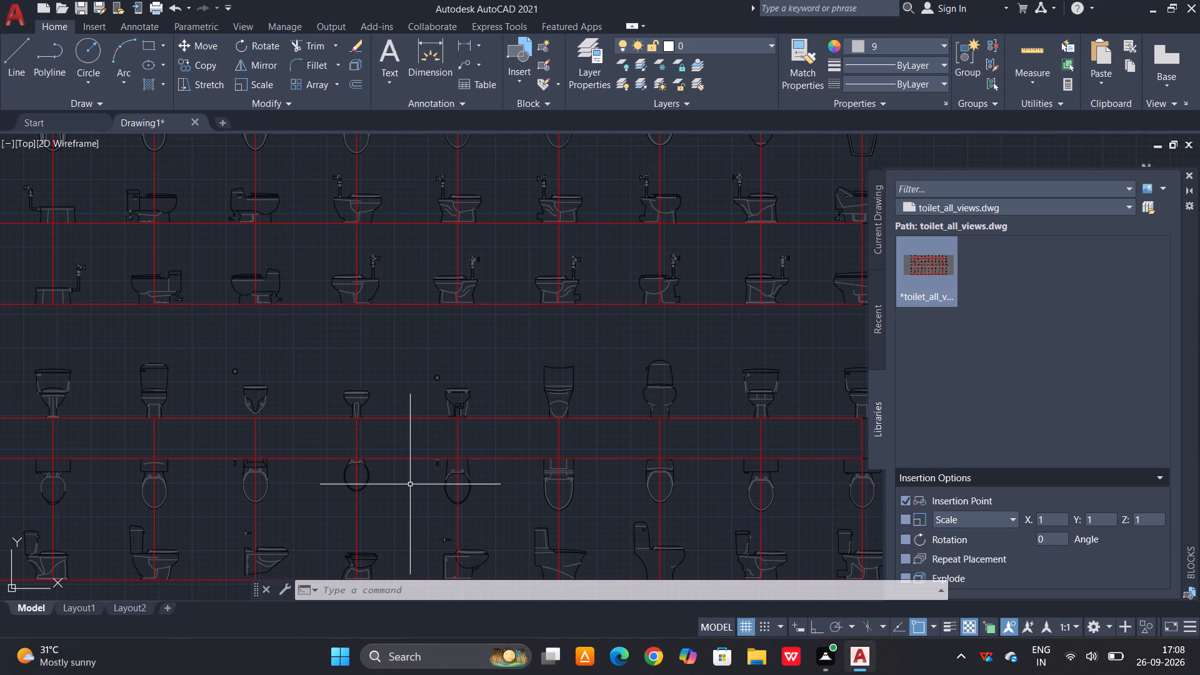
scroll(164, 474, up, 2)
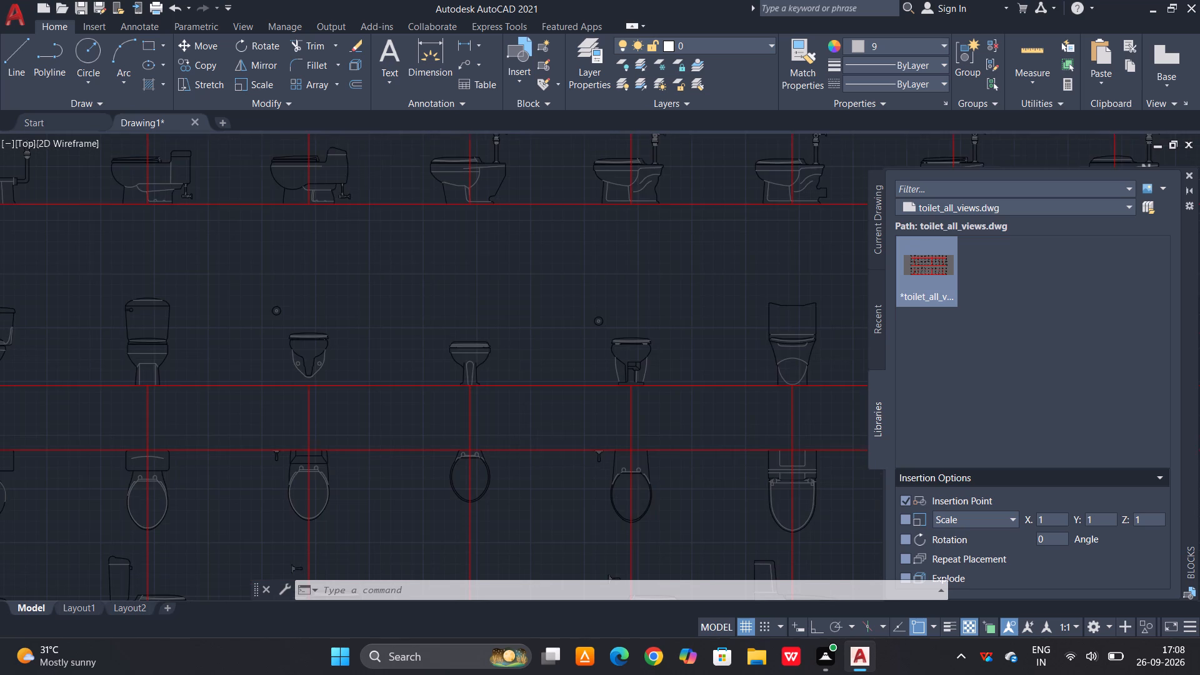
middle_drag(177, 474, 400, 400)
drag(419, 339, 417, 351)
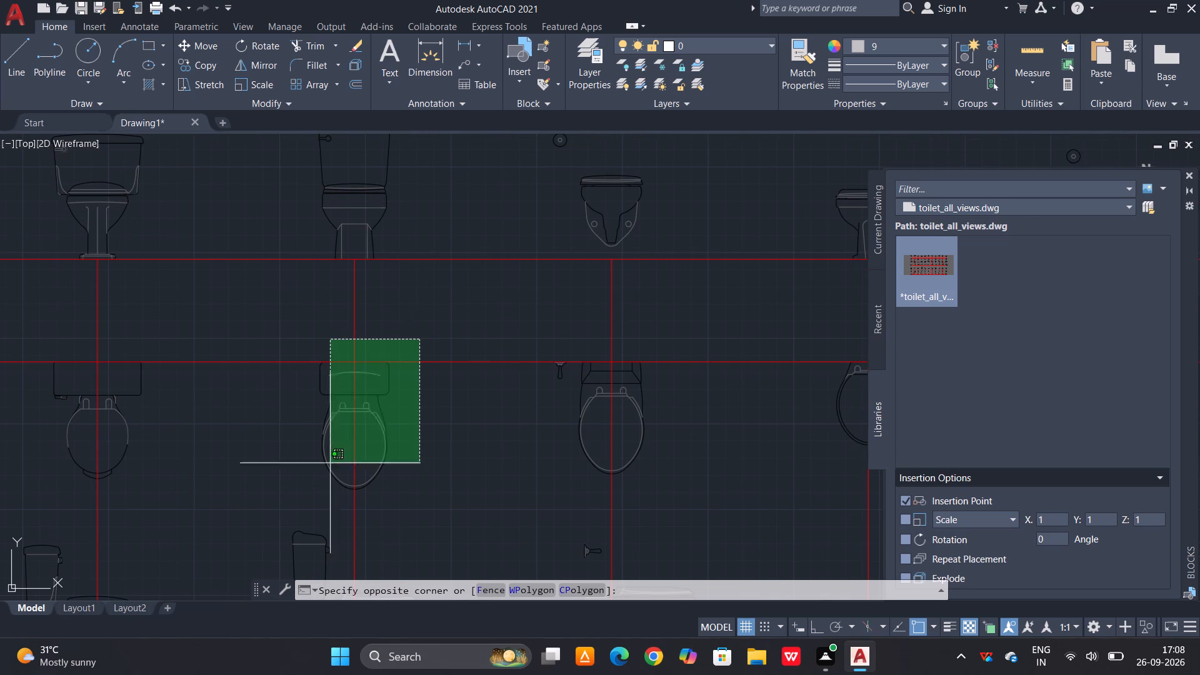
click(267, 490)
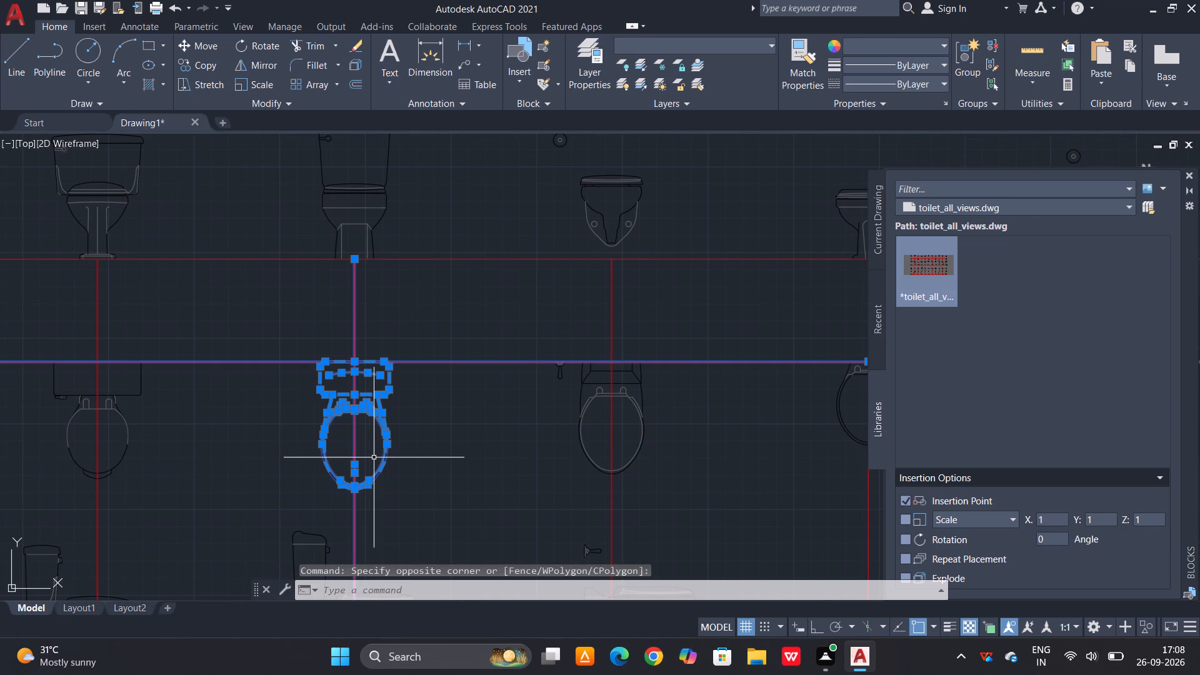
shift+drag(569, 311, 551, 370)
shift+click(500, 479)
shift+drag(481, 309, 469, 308)
shift+click(256, 277)
scroll(517, 277, down, 2)
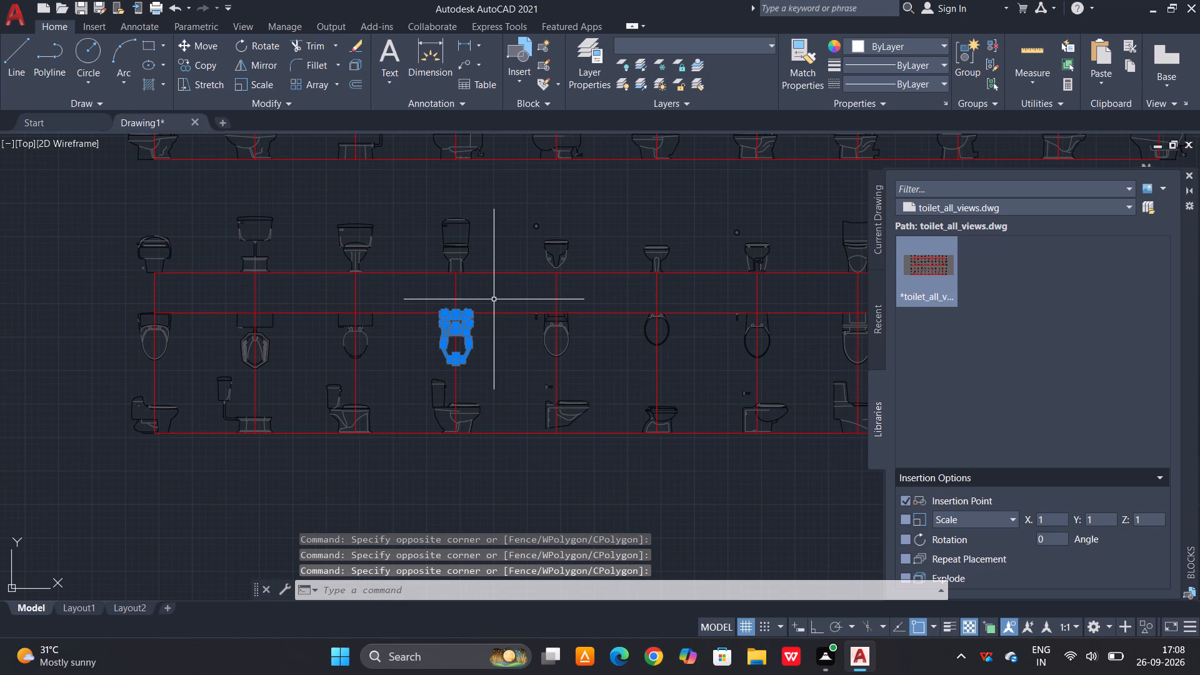
key(m)
key(space)
click(441, 341)
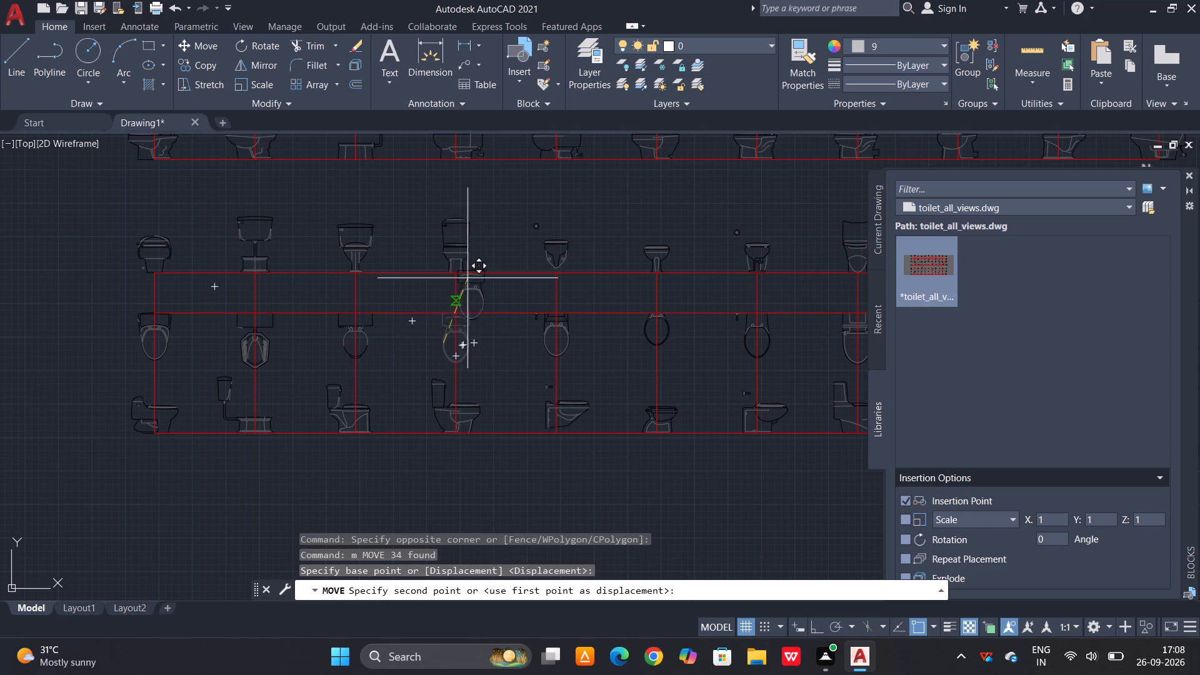
scroll(467, 276, down, 8)
scroll(462, 377, up, 12)
click(442, 360)
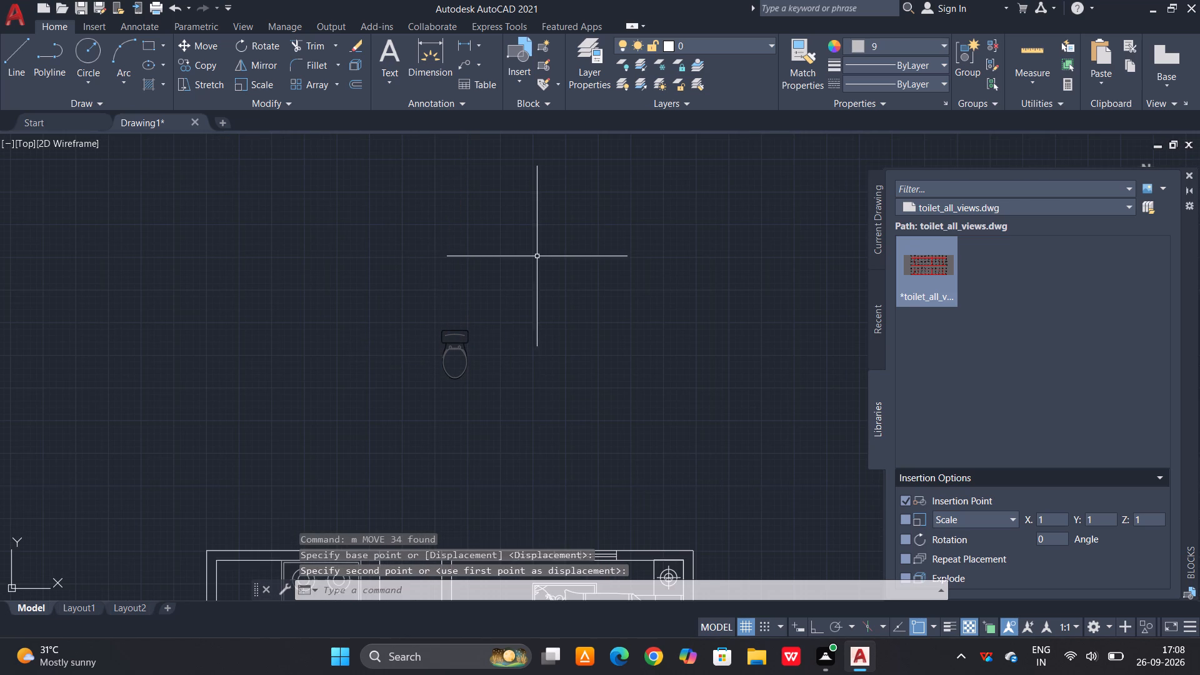
key(space)
key(Escape)
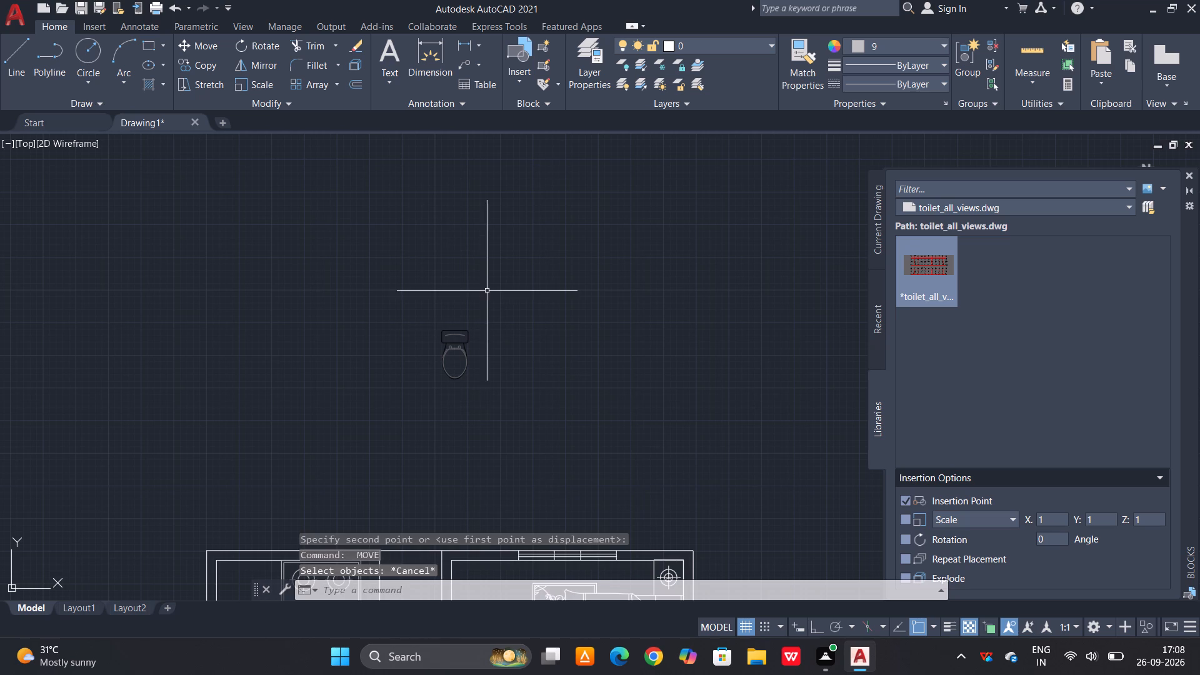
Change the colour of the separated toilet above the floor plan to White.
click(487, 291)
click(377, 426)
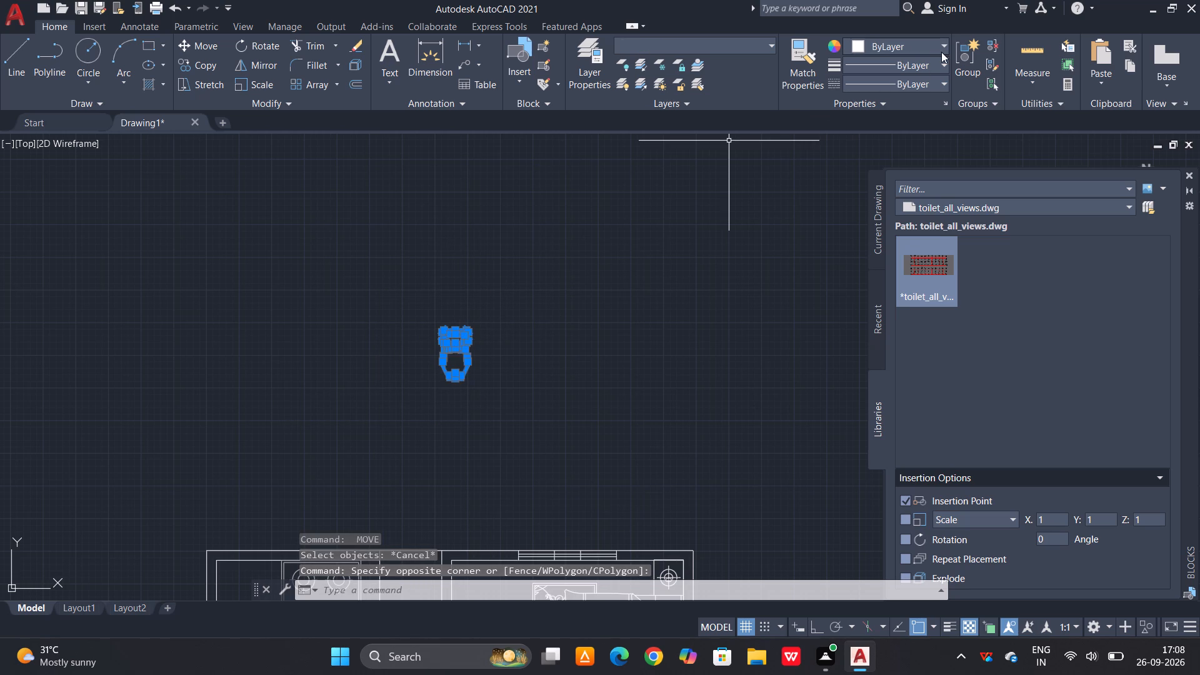
click(942, 46)
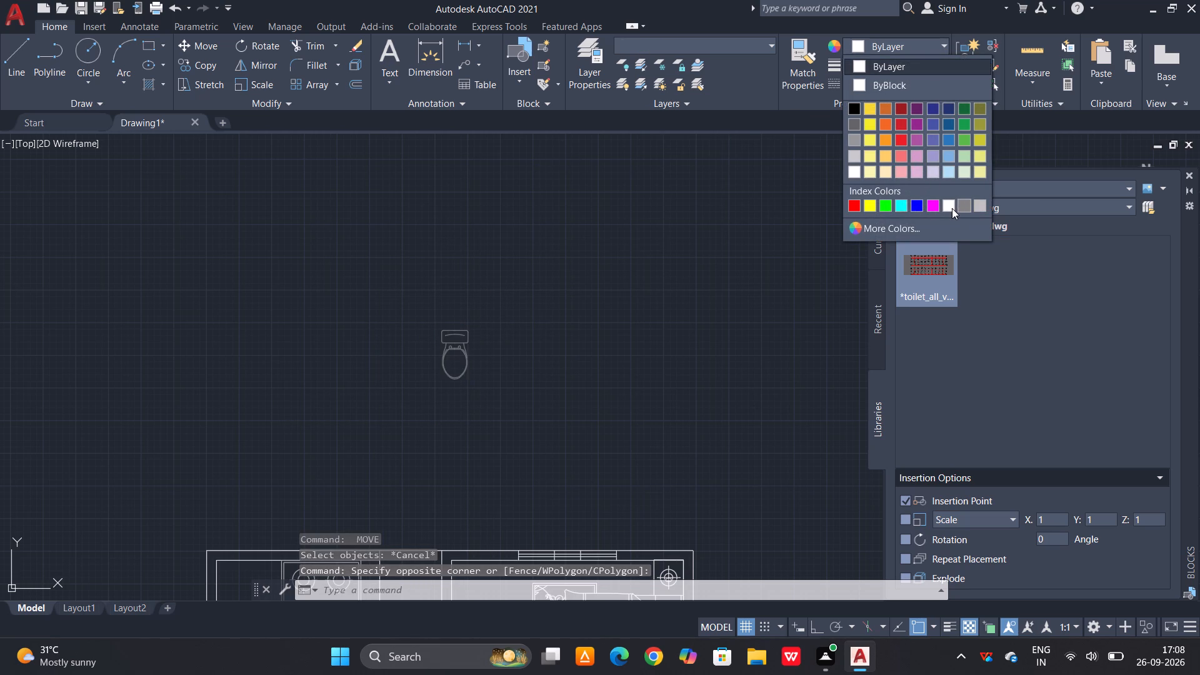
click(952, 208)
key(Escape)
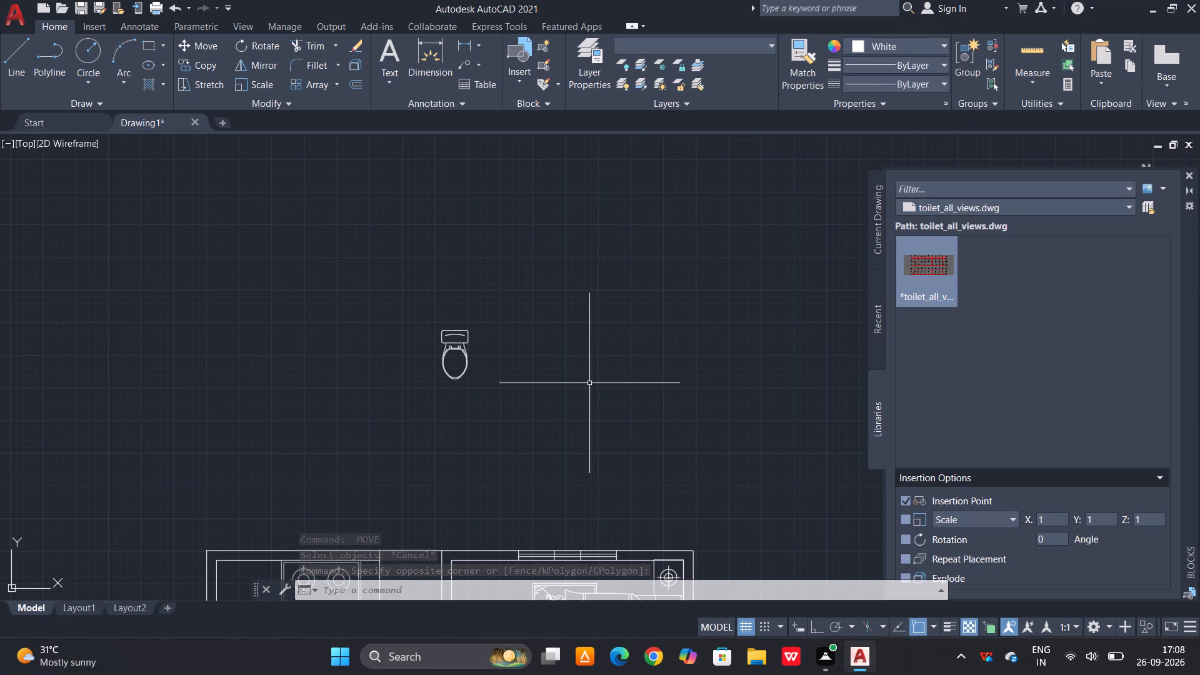
Delete all the remaining exploded toilet drawings and red guide lines, keeping the separated toilet.
scroll(557, 424, down, 6)
drag(660, 210, 654, 216)
click(529, 304)
key(Delete)
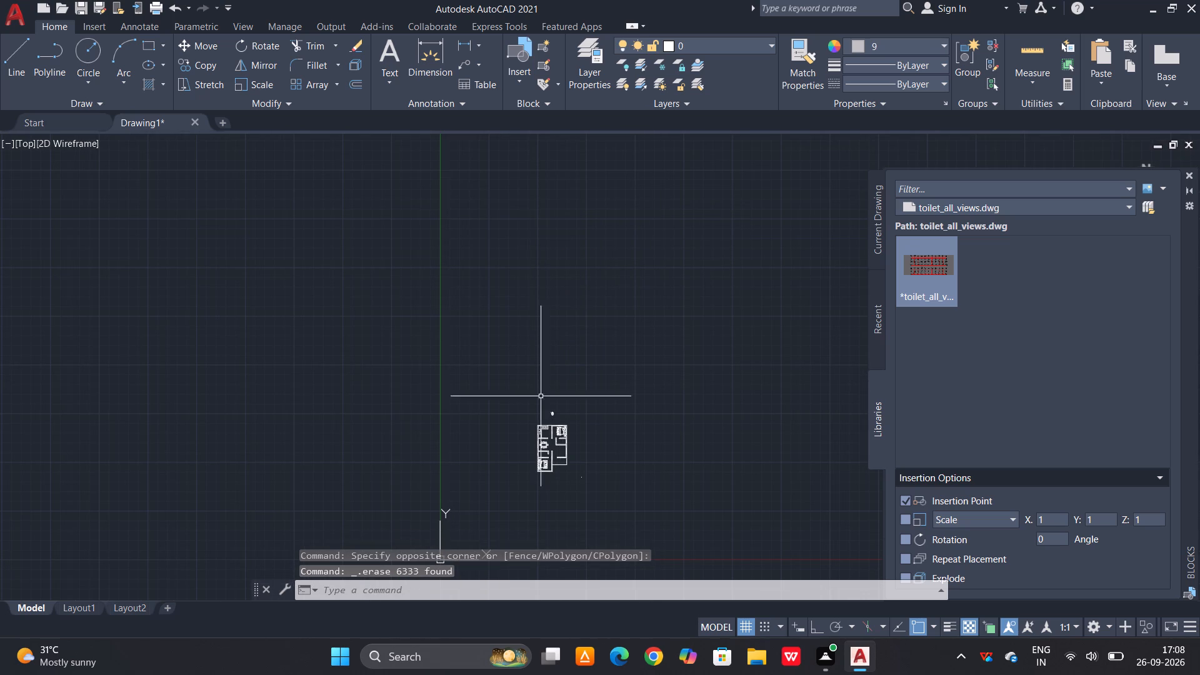
Convert the separated toilet's geometry into a block named pan.
scroll(547, 403, up, 6)
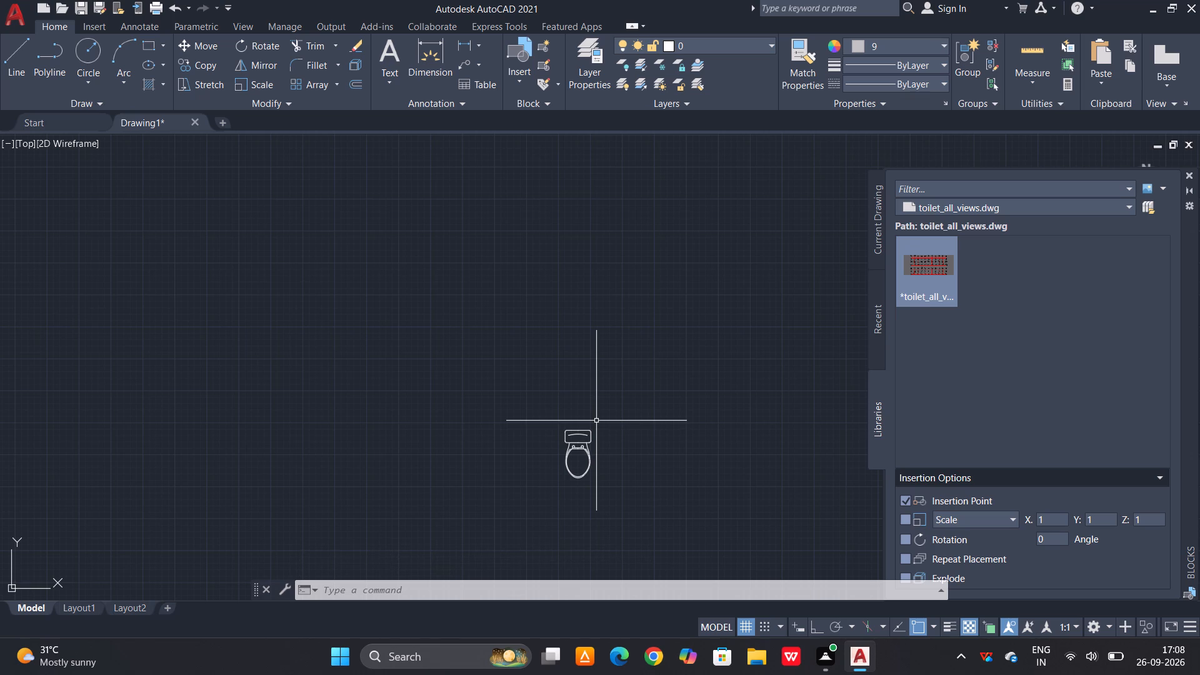
click(593, 421)
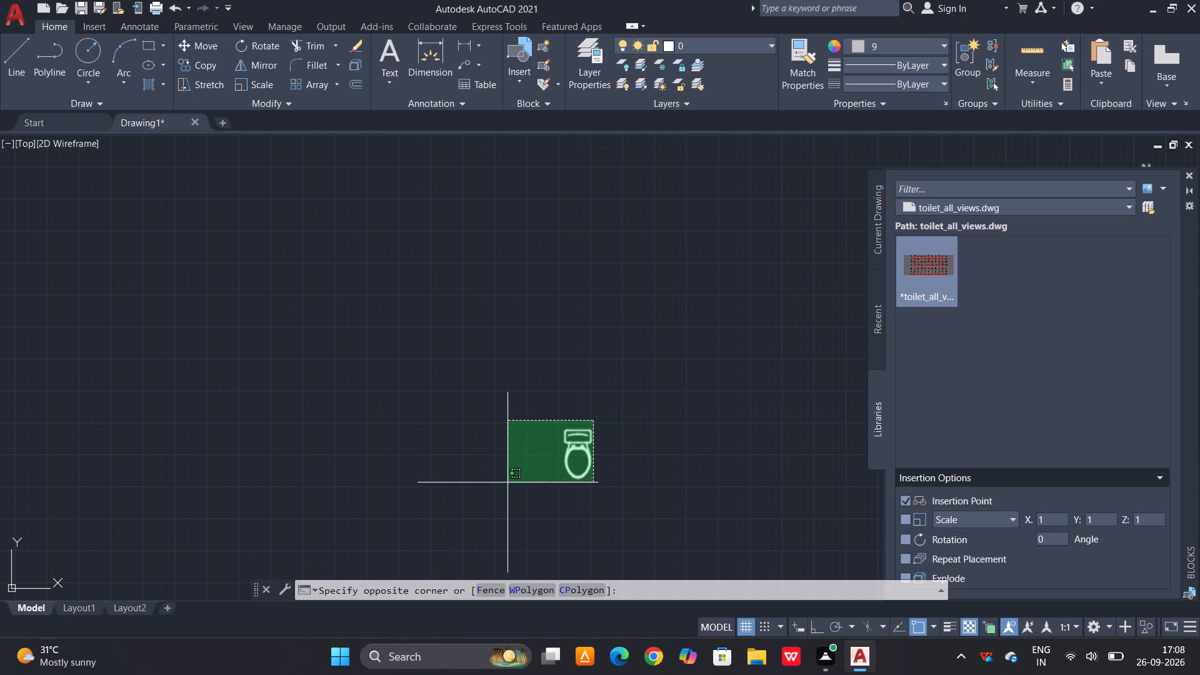
click(506, 484)
key(b)
key(space)
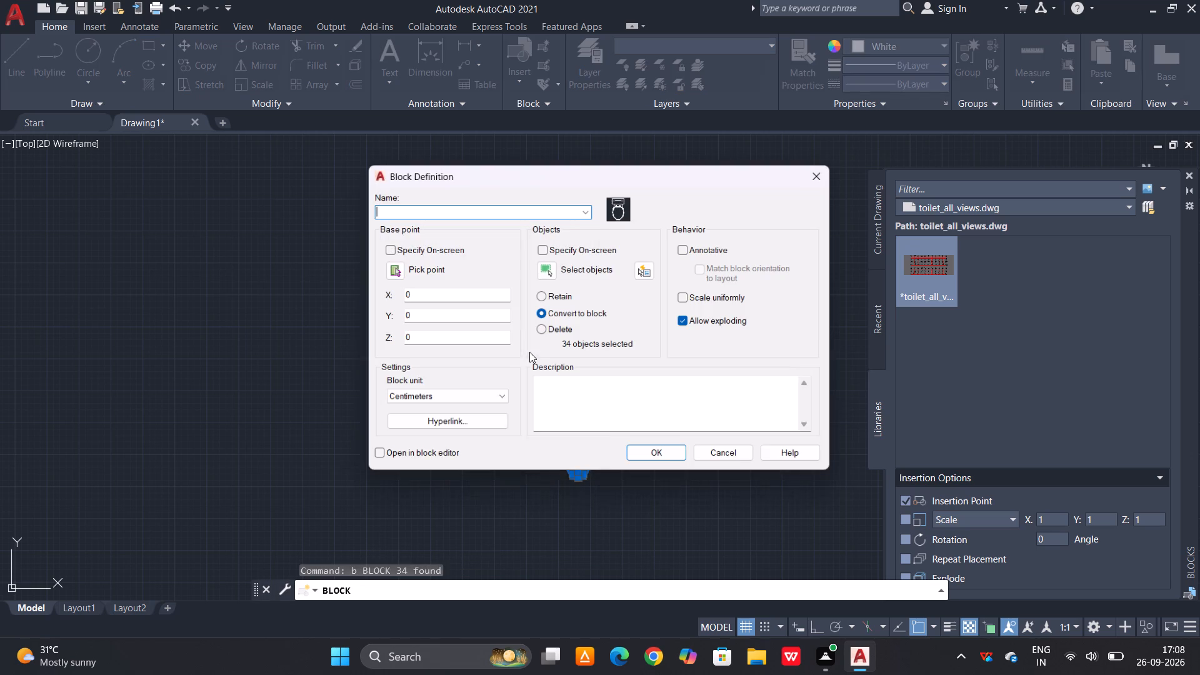
text(pan)
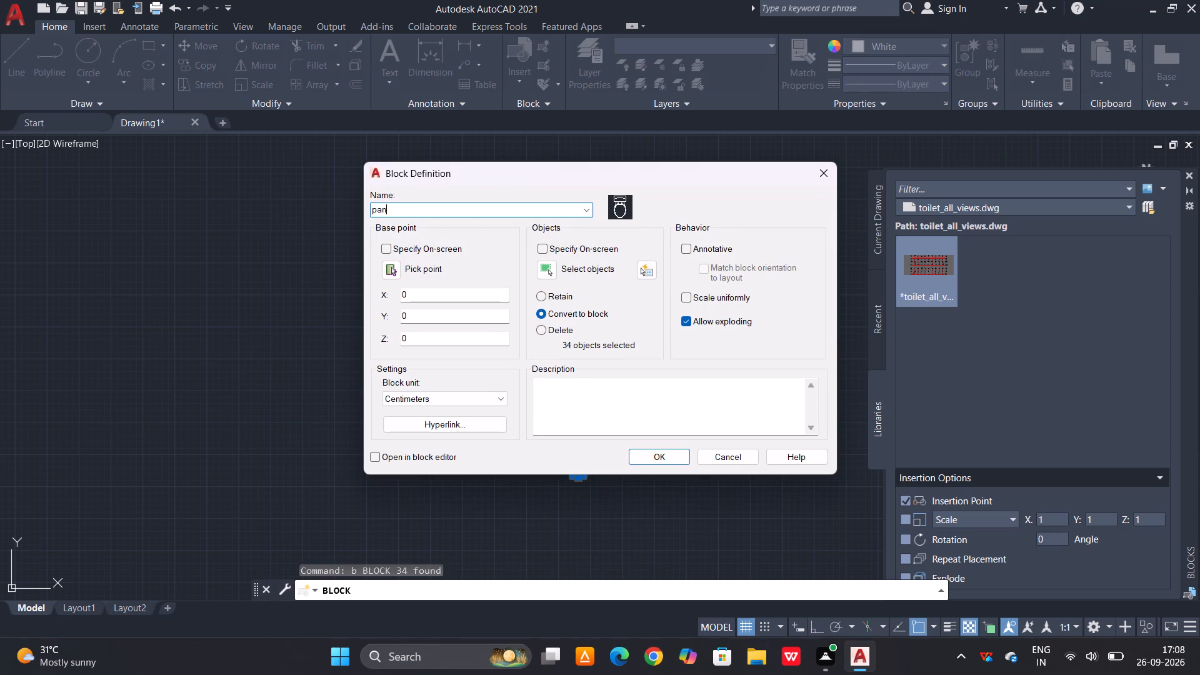
click(671, 454)
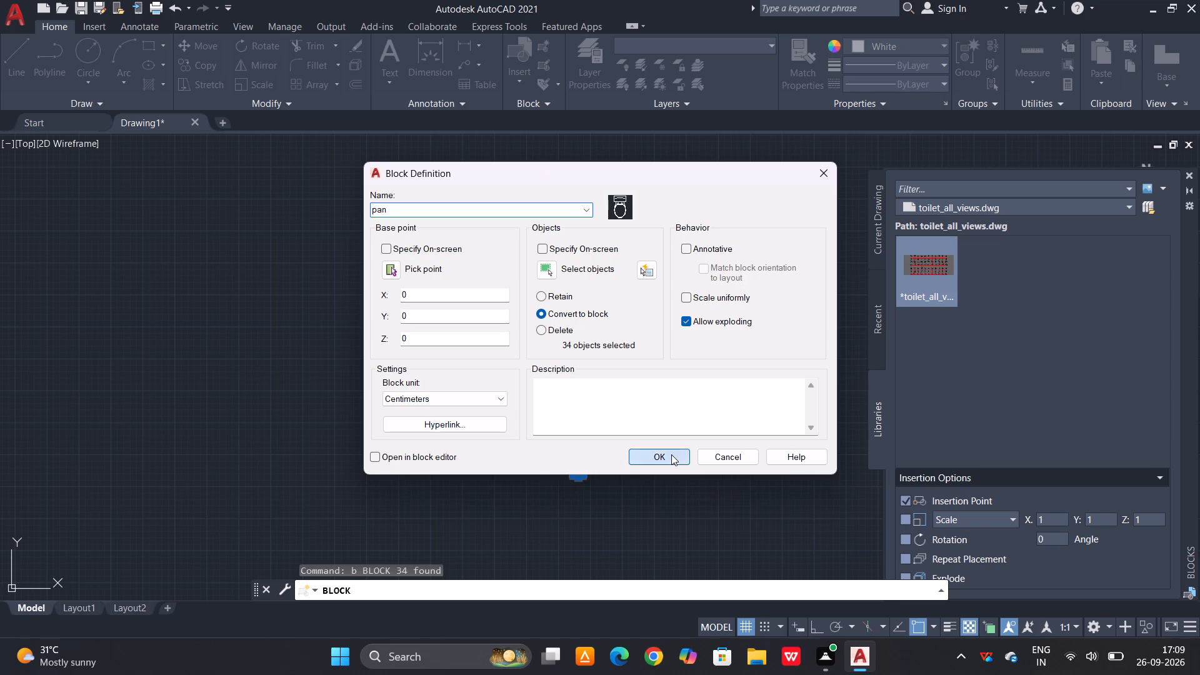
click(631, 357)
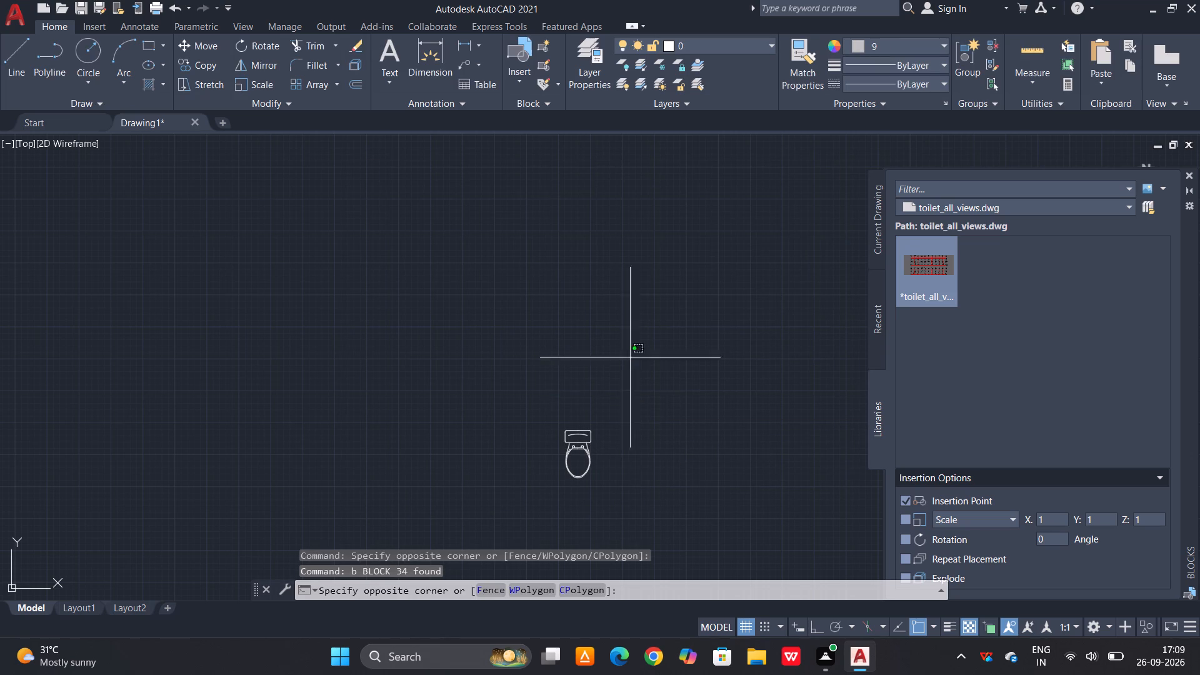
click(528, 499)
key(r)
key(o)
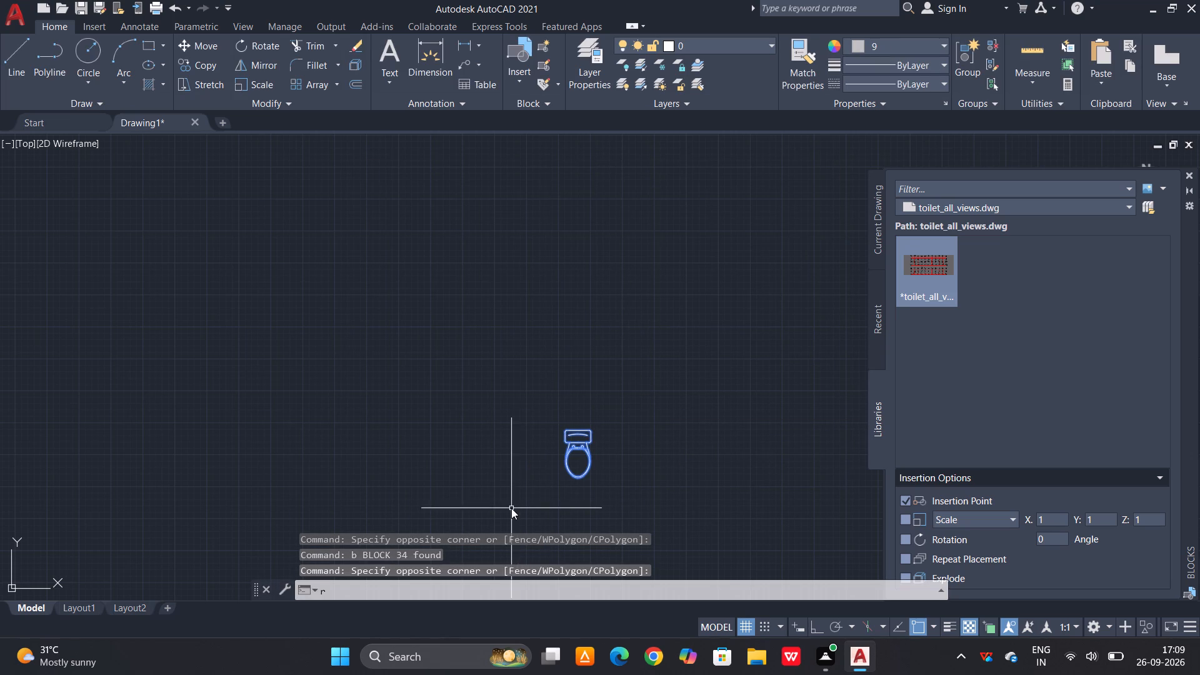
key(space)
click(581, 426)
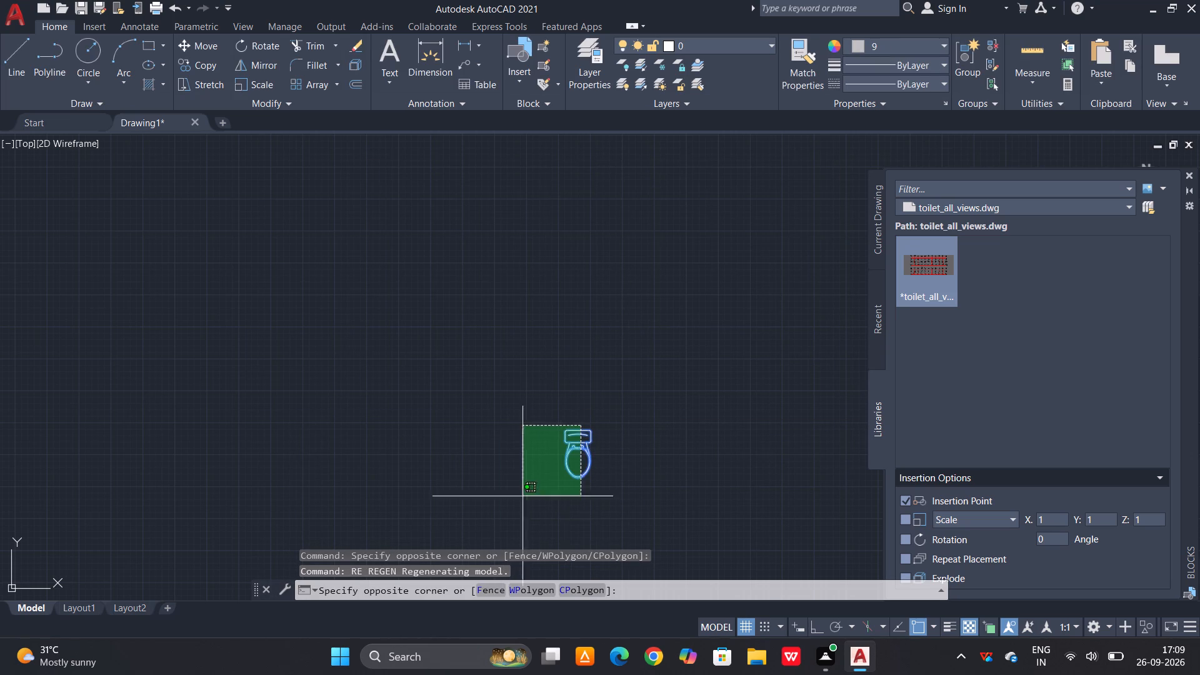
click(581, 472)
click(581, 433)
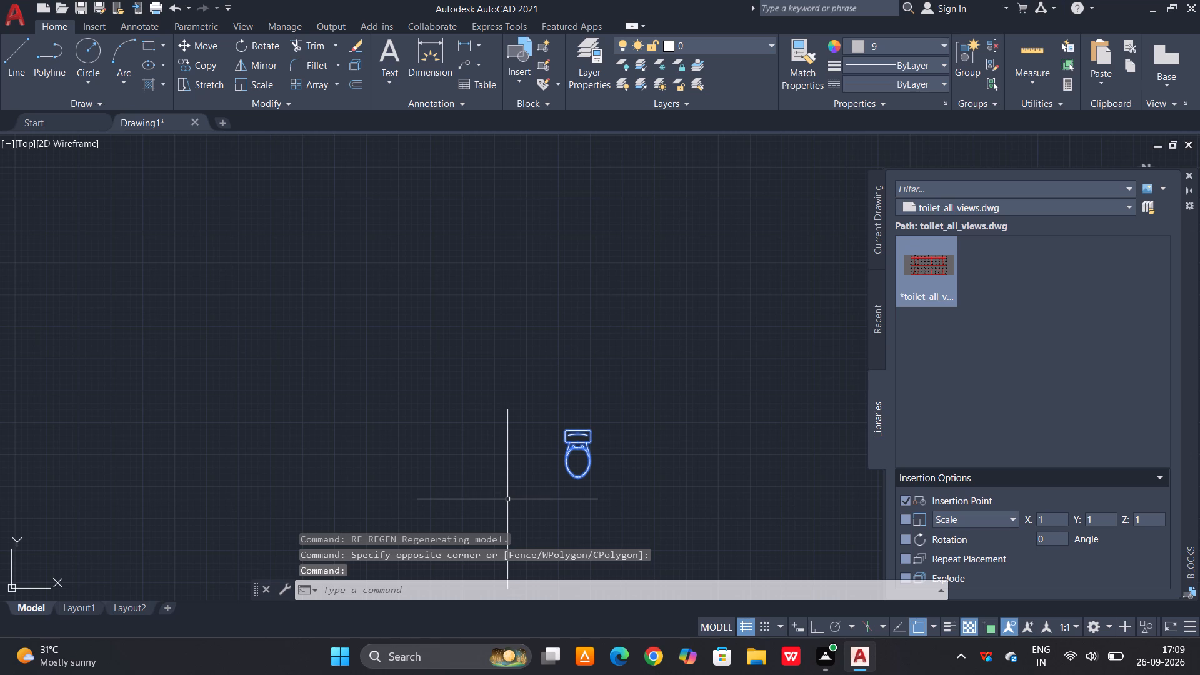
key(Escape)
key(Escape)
Rotate the pan block 90 degrees clockwise about the back of its tank, with Ortho on.
key(r)
key(o)
key(space)
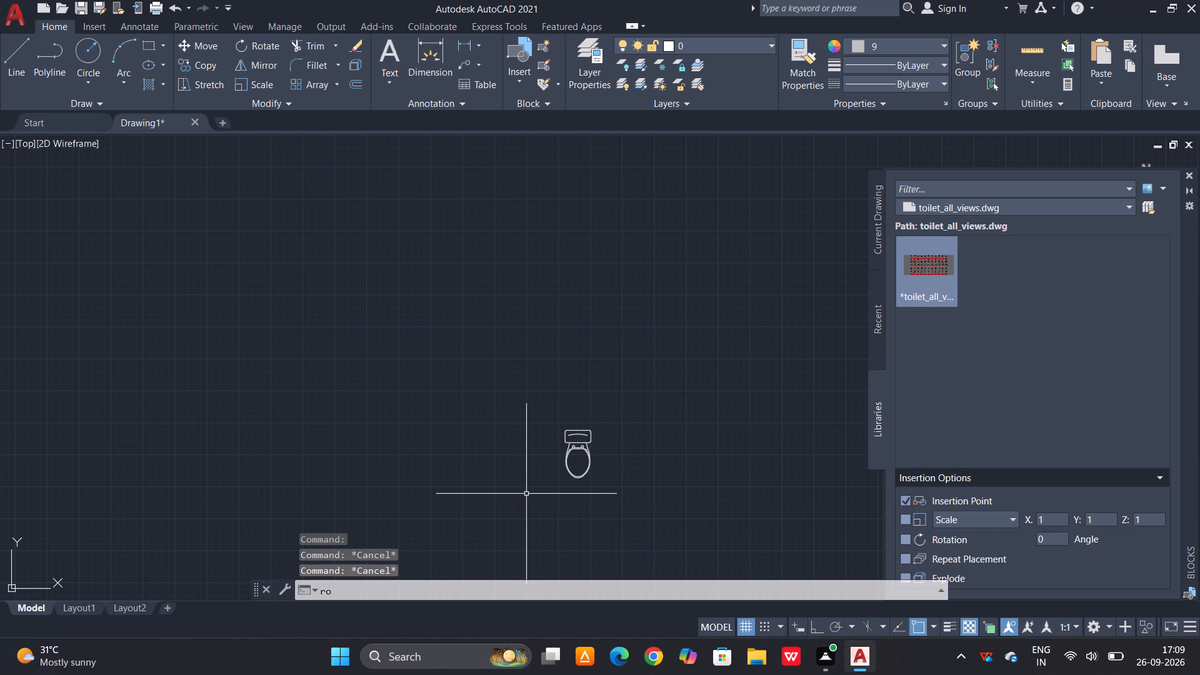
drag(616, 403, 596, 431)
click(519, 536)
key(space)
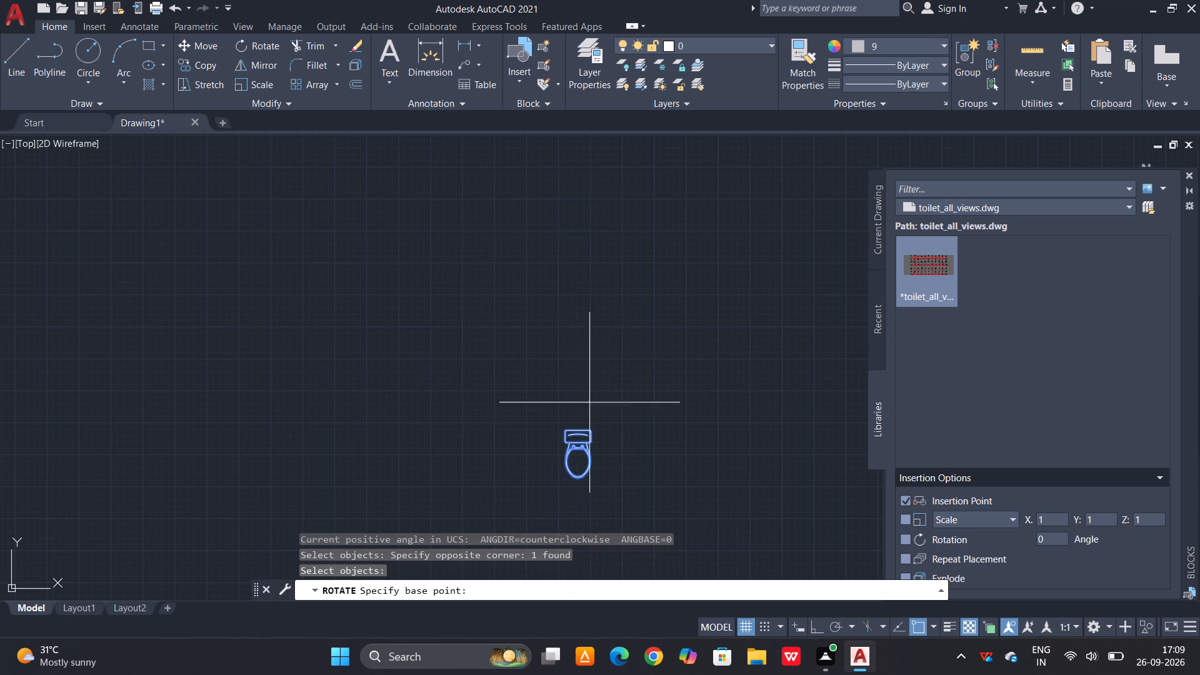
click(579, 429)
key(F8)
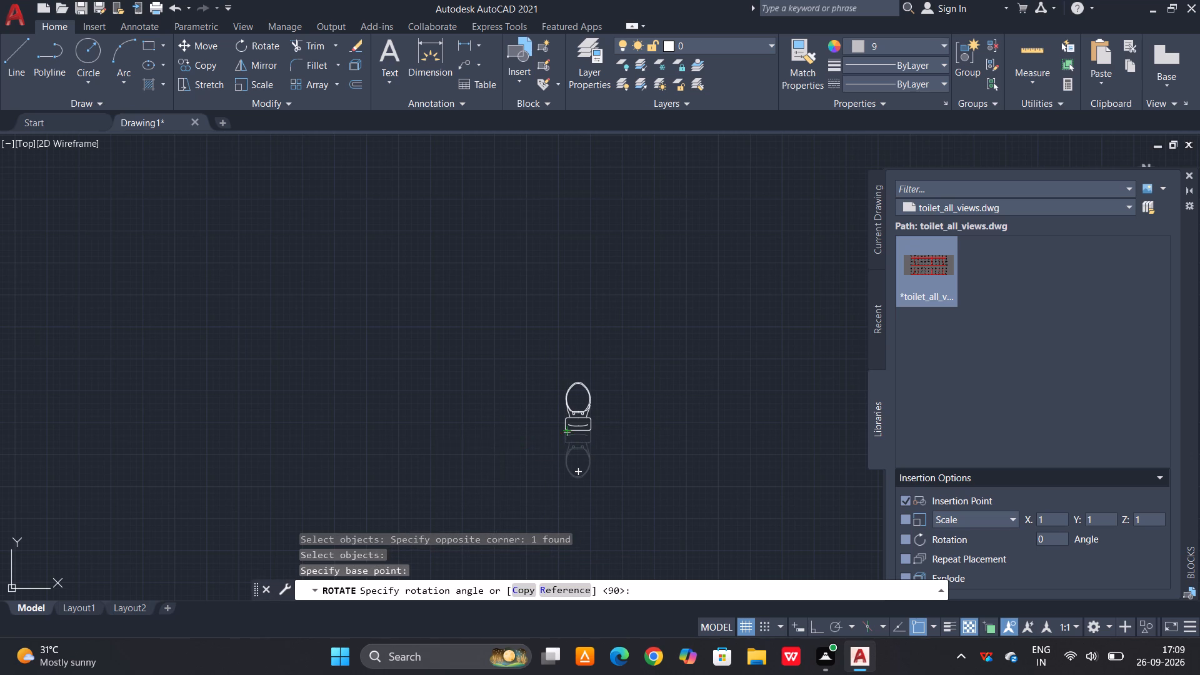
click(531, 527)
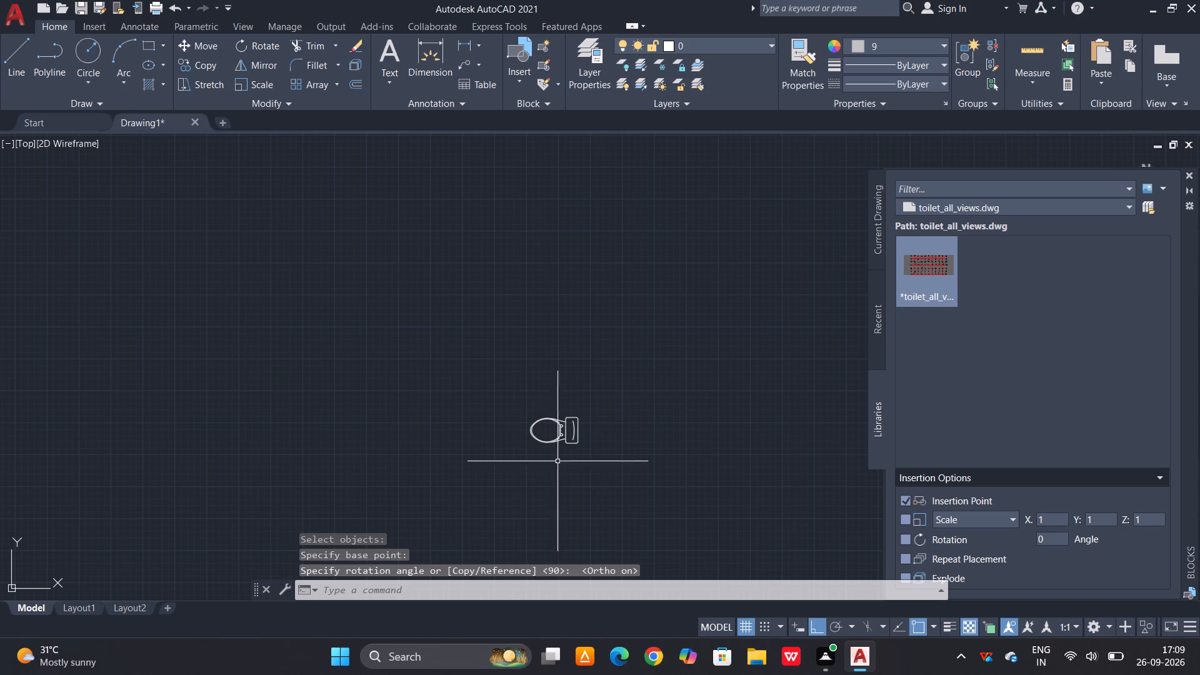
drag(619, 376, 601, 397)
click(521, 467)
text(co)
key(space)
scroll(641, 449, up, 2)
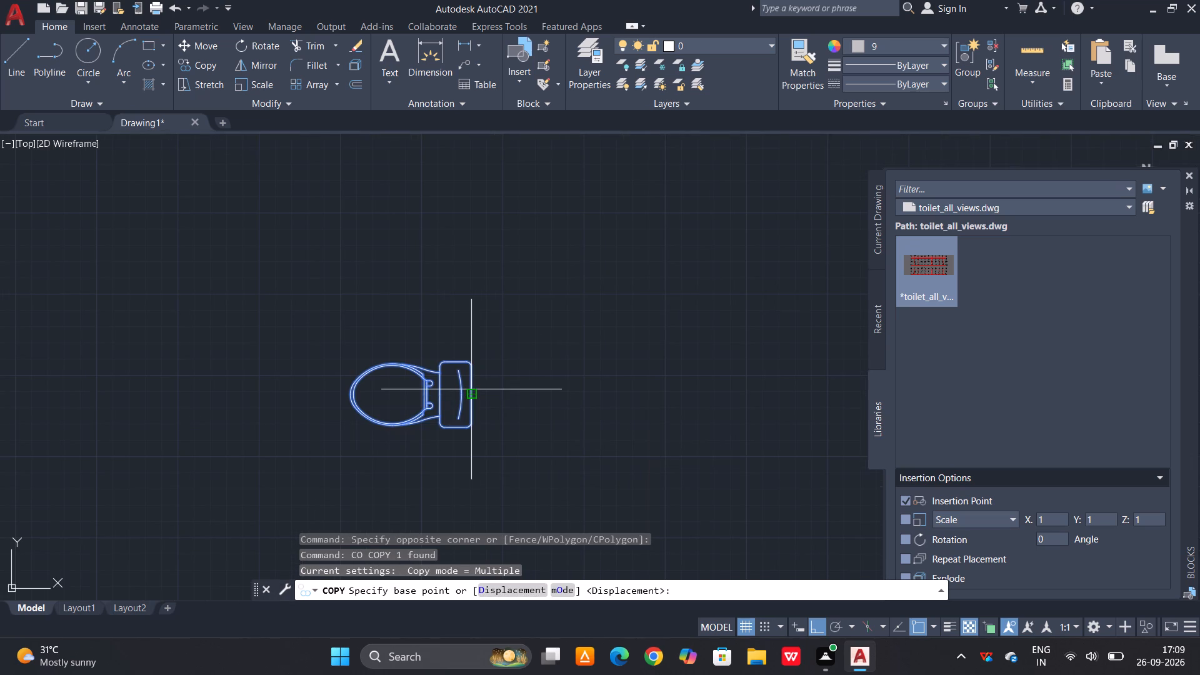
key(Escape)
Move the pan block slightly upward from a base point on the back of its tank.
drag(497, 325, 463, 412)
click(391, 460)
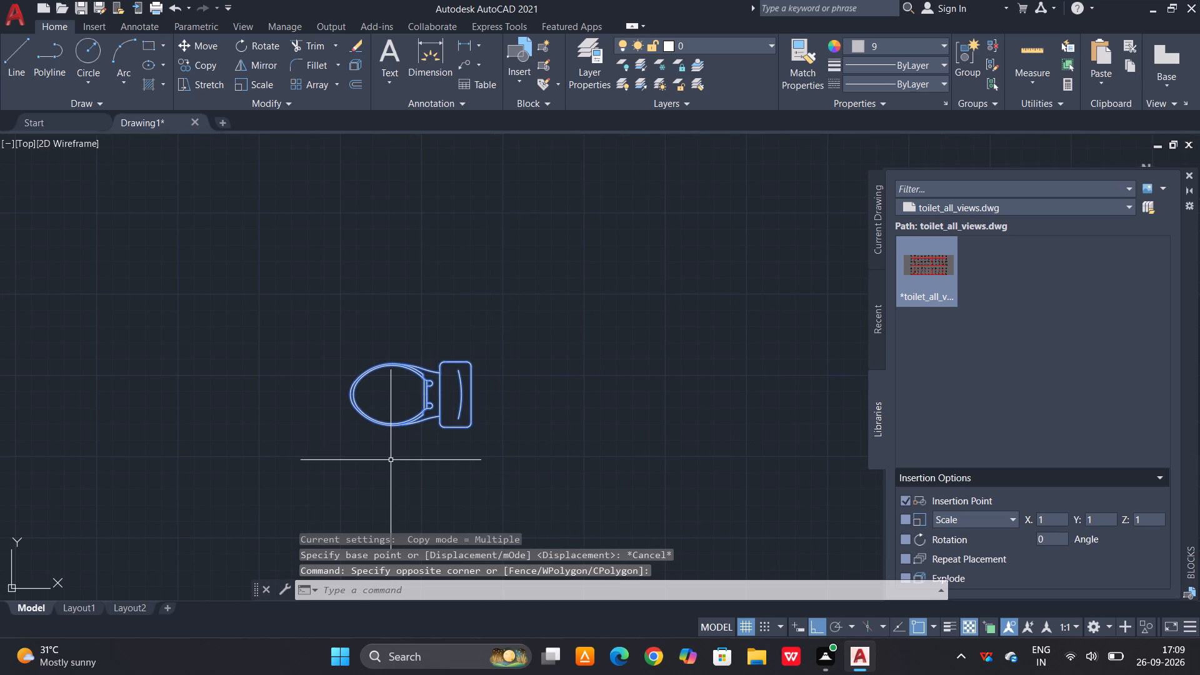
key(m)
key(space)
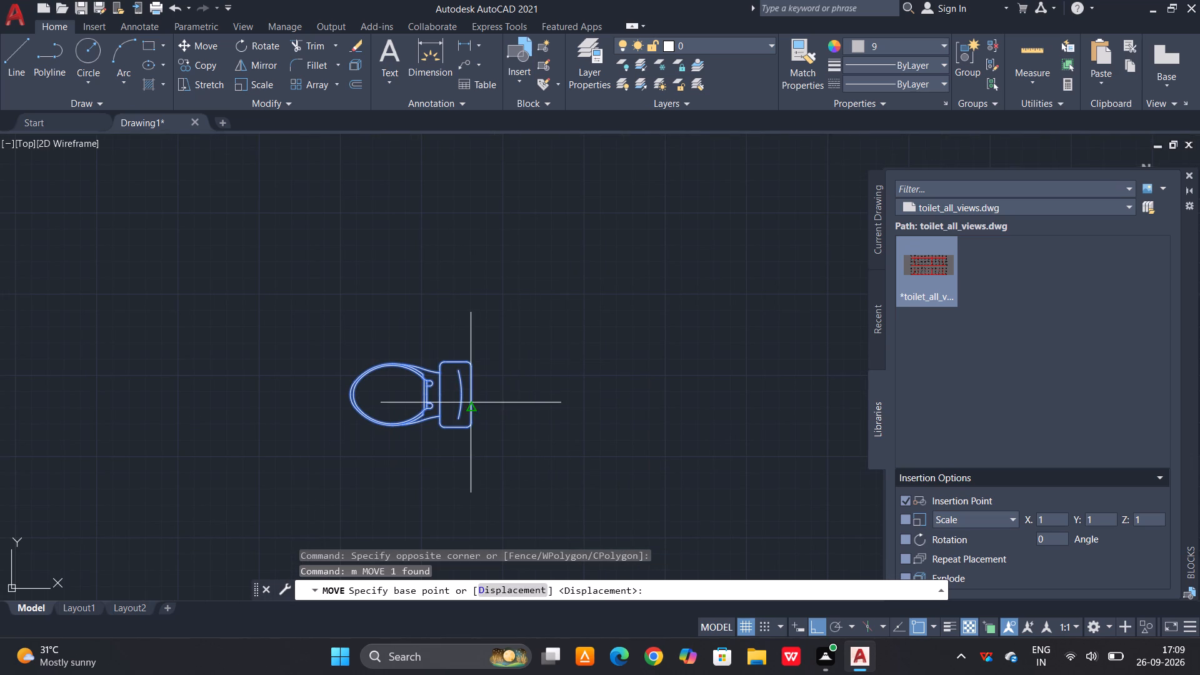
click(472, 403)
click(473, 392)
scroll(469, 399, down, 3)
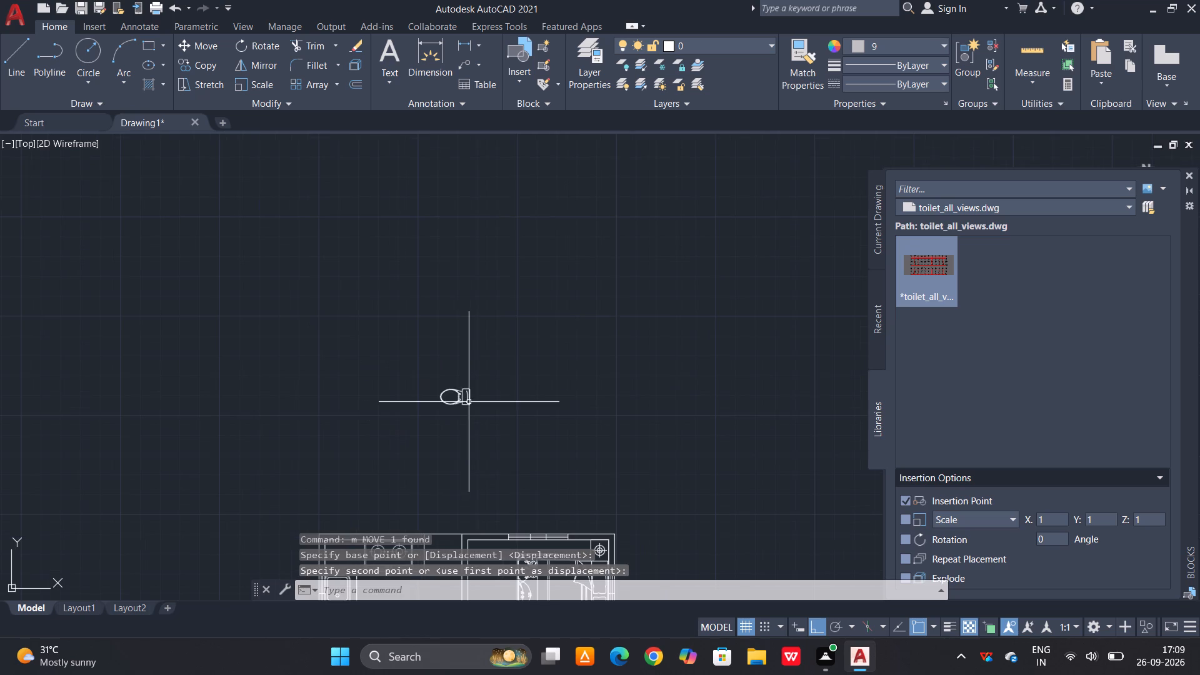
Move the pan block into the small room below the upper bedroom, its tank back against the window's inner face.
click(486, 382)
click(397, 439)
key(m)
key(space)
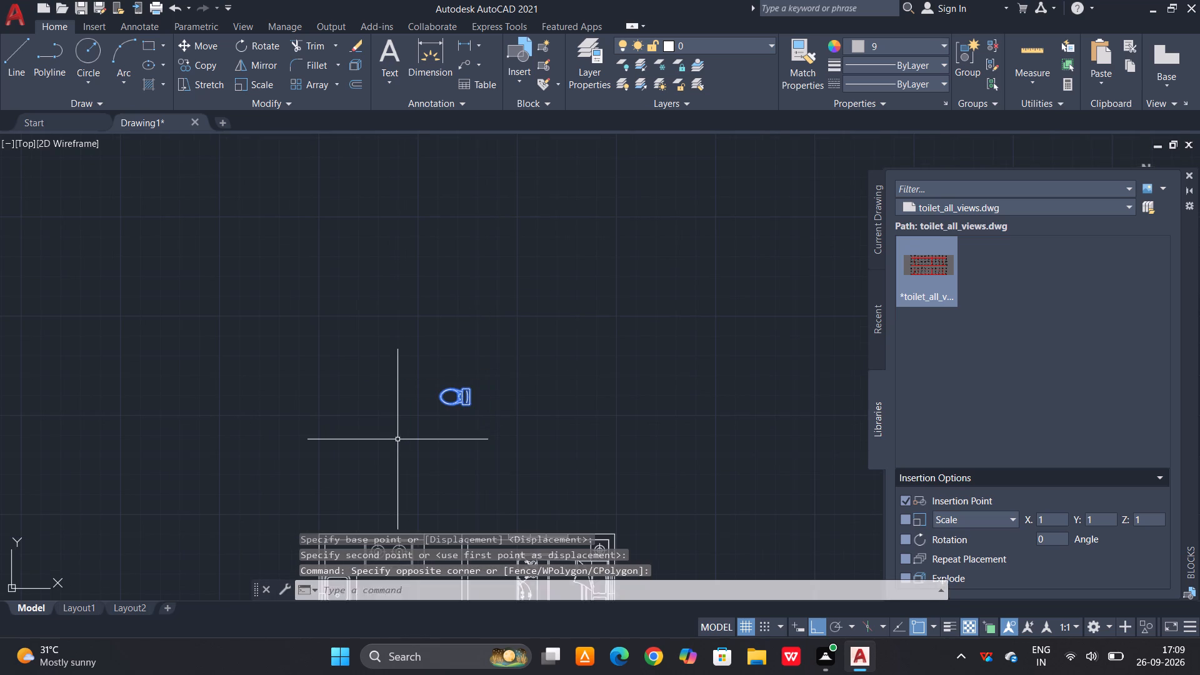
scroll(466, 397, up, 4)
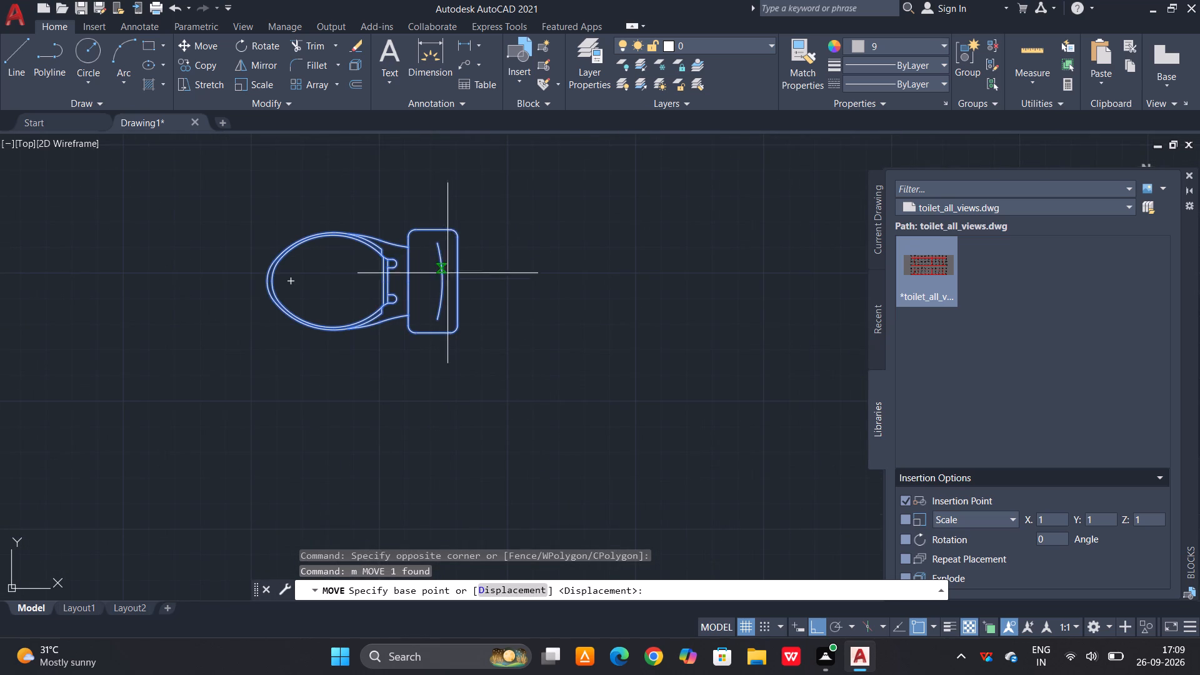
click(457, 282)
scroll(394, 345, down, 6)
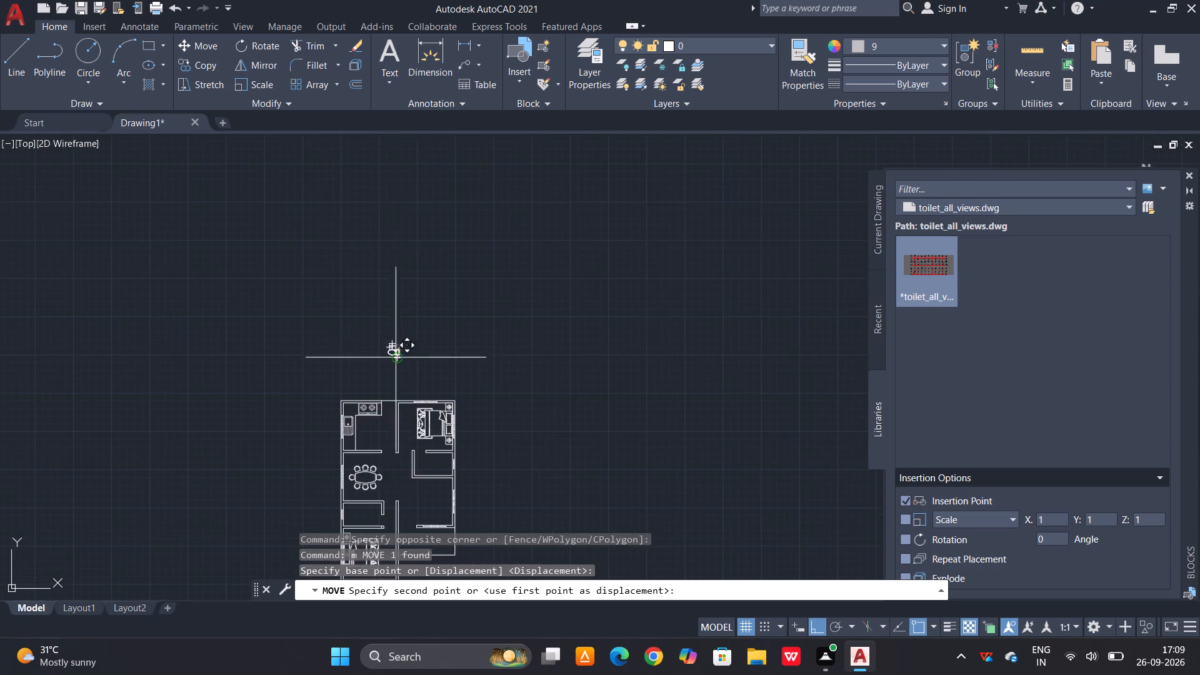
scroll(428, 474, up, 3)
scroll(511, 432, up, 4)
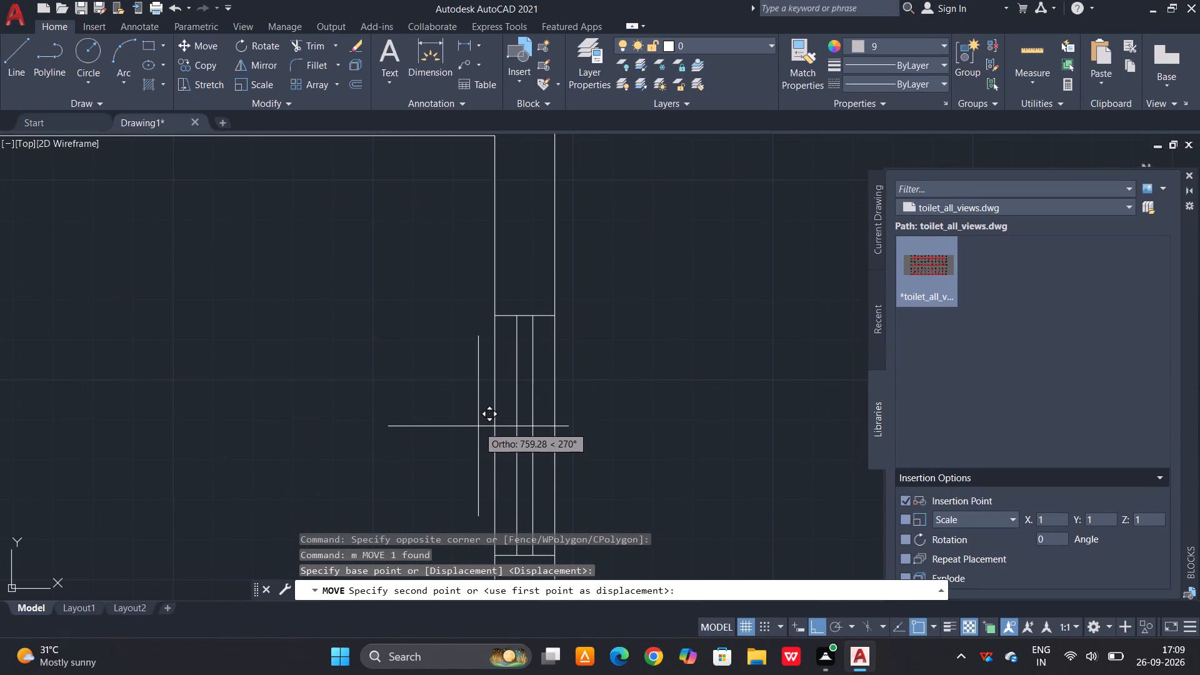
click(493, 436)
scroll(486, 331, down, 1)
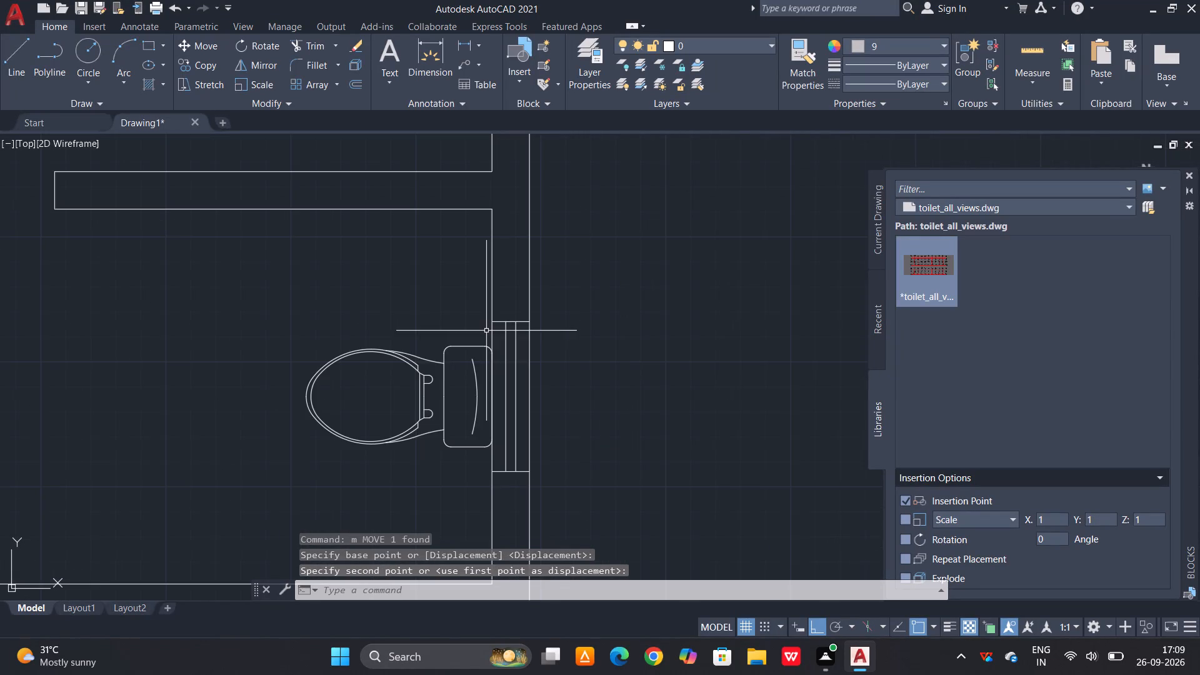
scroll(422, 388, down, 2)
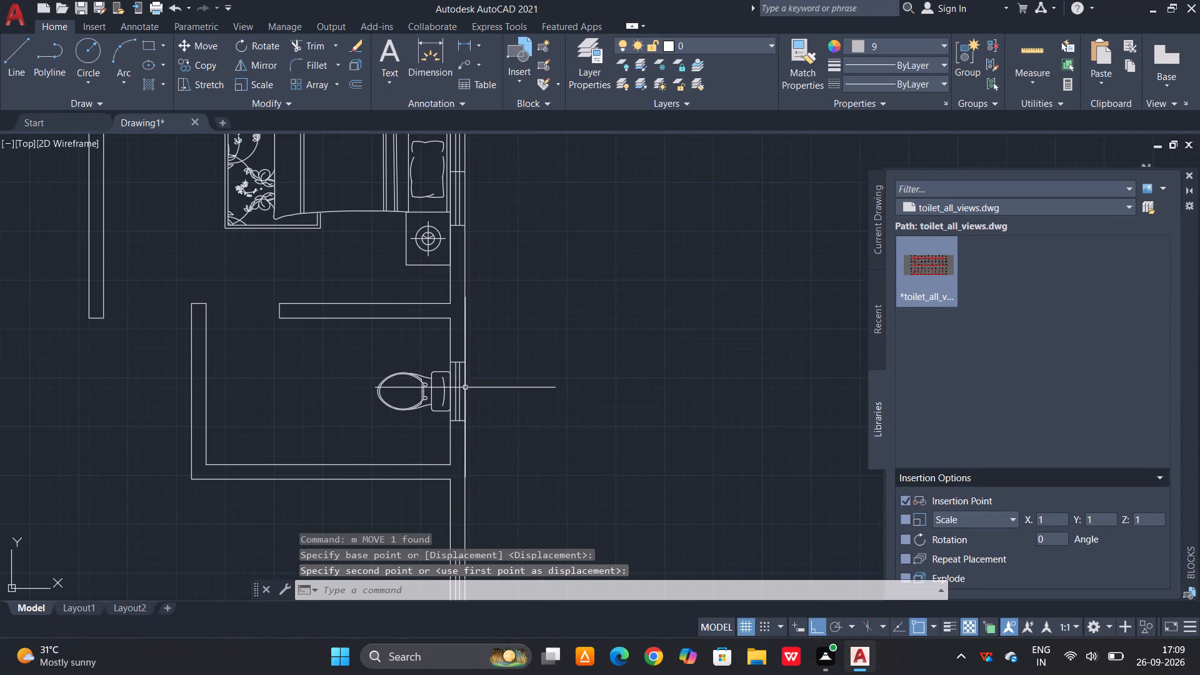
Mirror the pan block across a vertical line through the middle of the small room, keeping the original.
scroll(464, 388, up, 1)
click(432, 351)
click(310, 461)
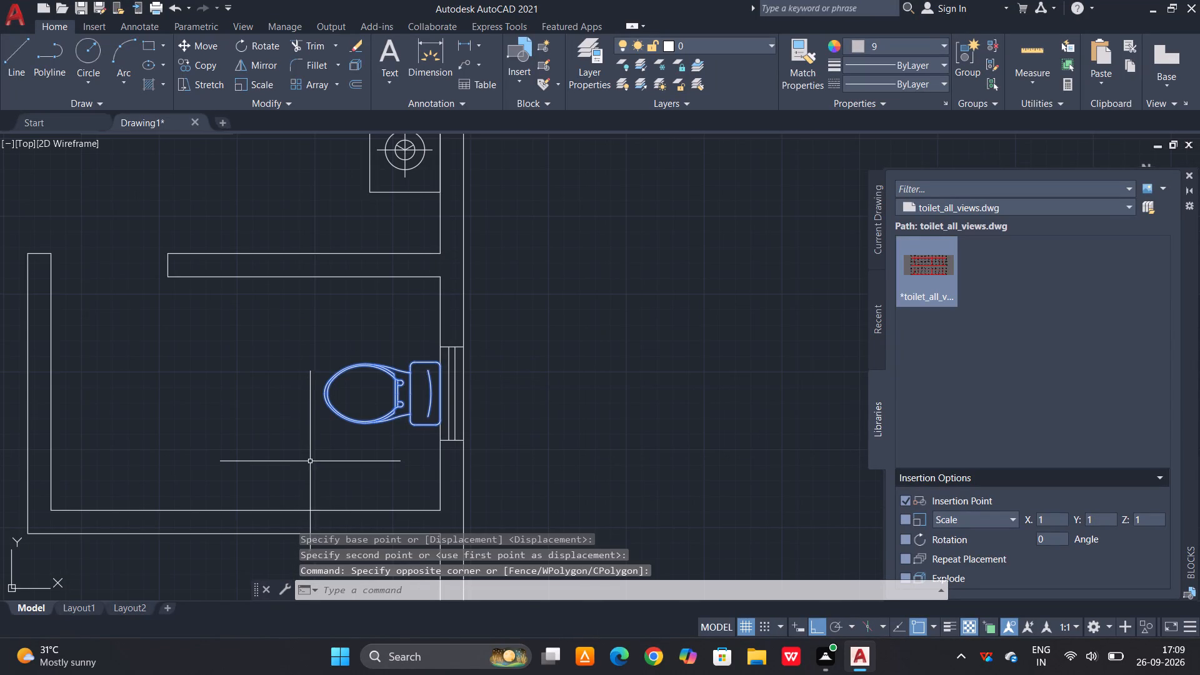
text(mi)
key(space)
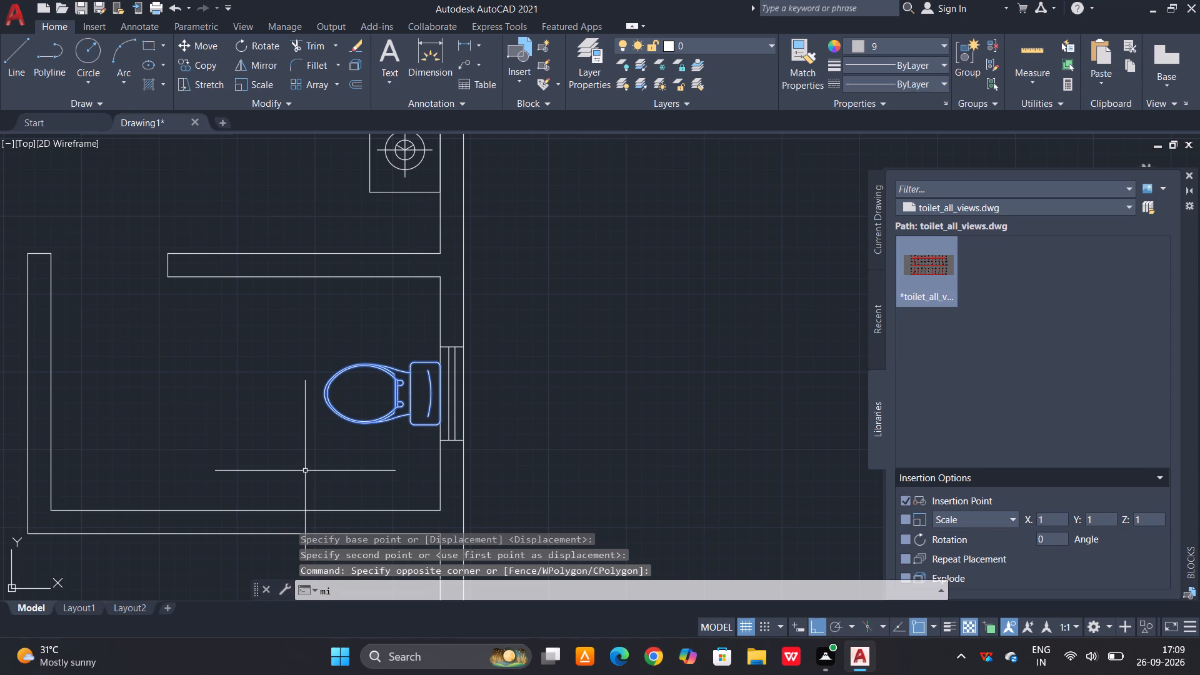
click(242, 397)
click(269, 481)
key(space)
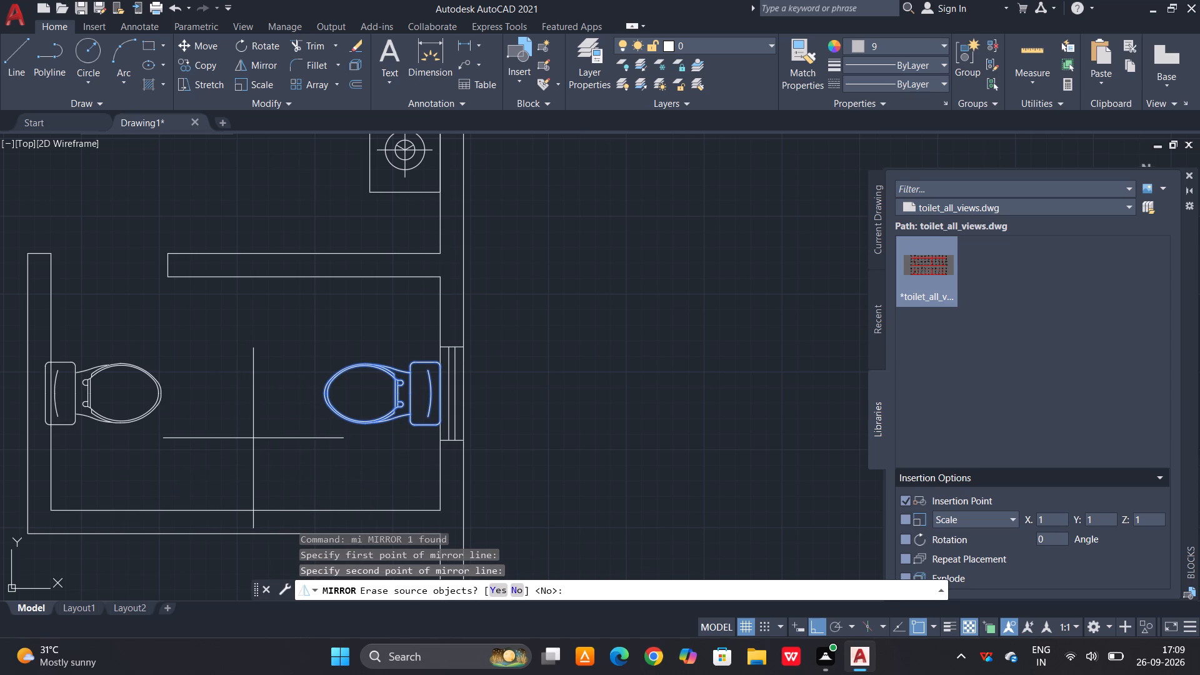
Move the mirrored pan block into the small room above the lower bedroom, its tank back against the window's inner face.
drag(127, 347, 136, 377)
click(122, 441)
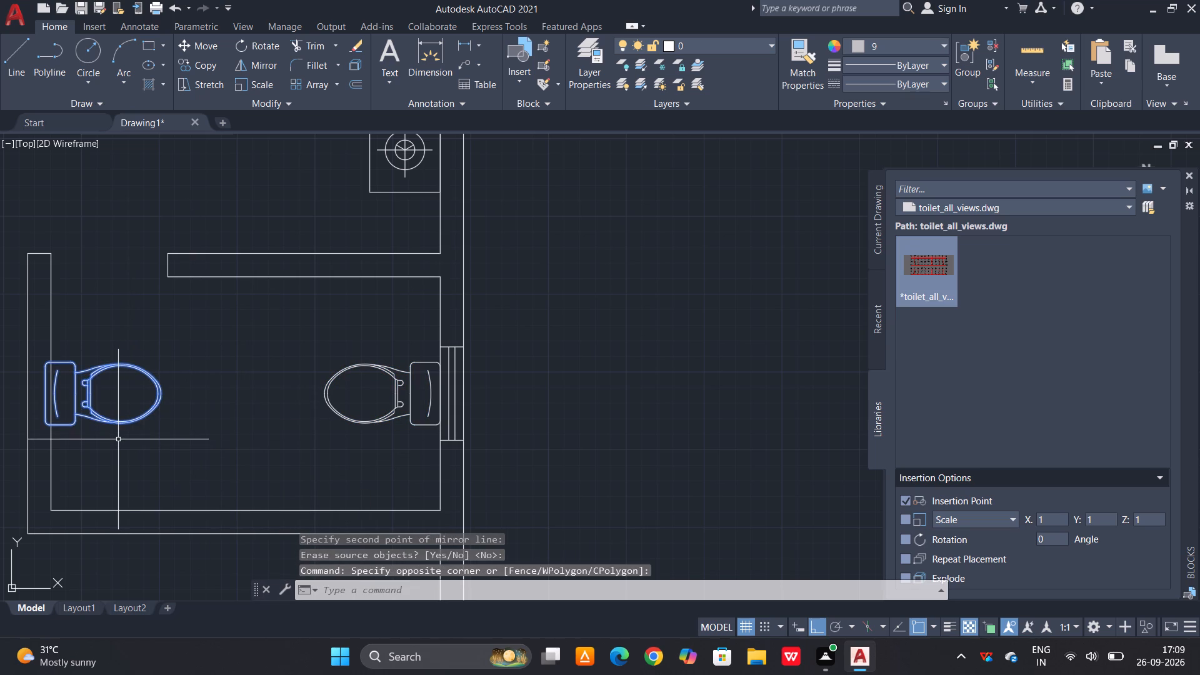
key(m)
key(space)
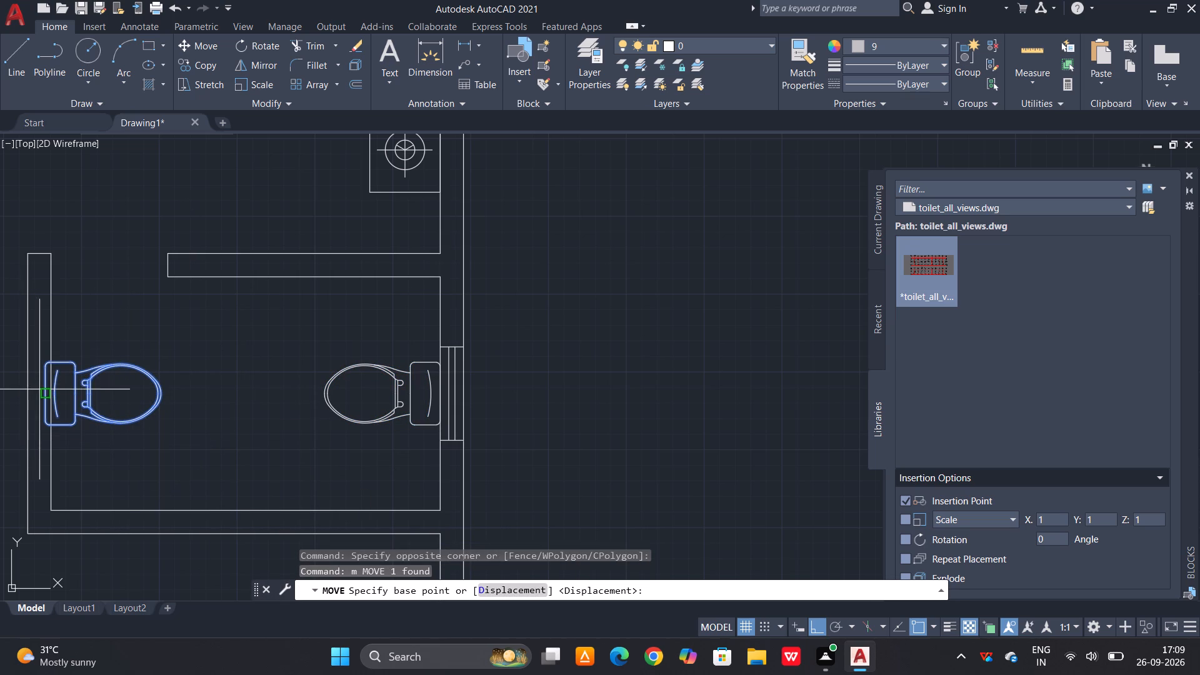
click(42, 391)
scroll(185, 444, down, 5)
scroll(114, 494, up, 3)
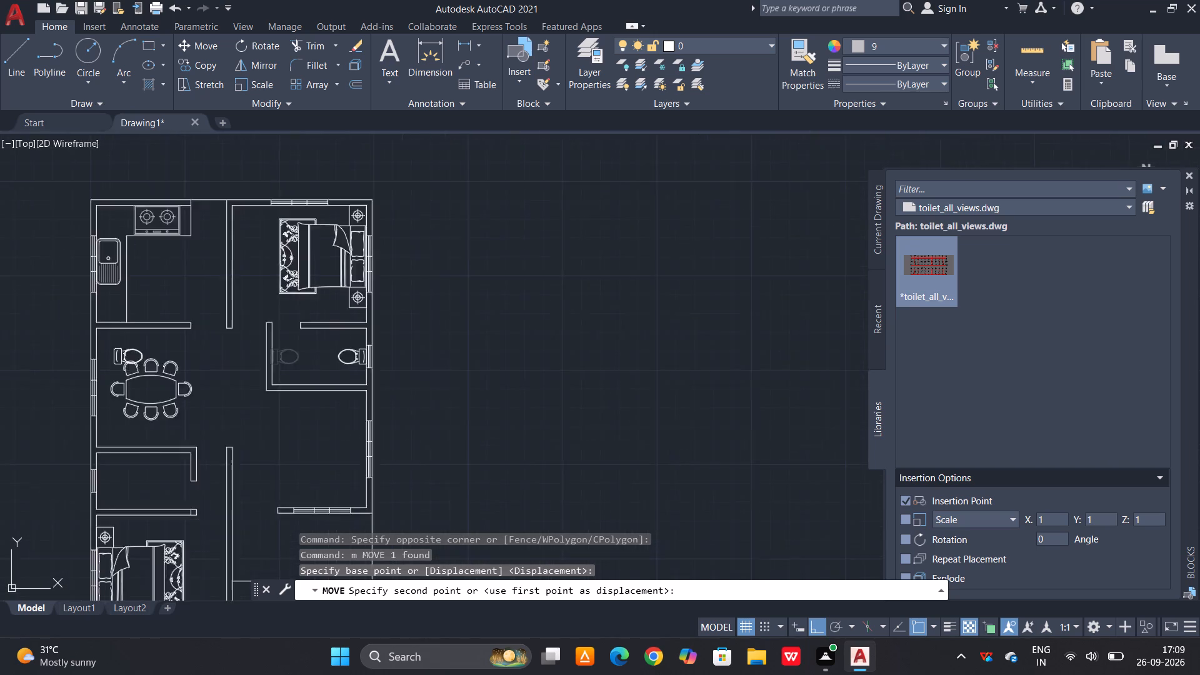
scroll(96, 486, up, 3)
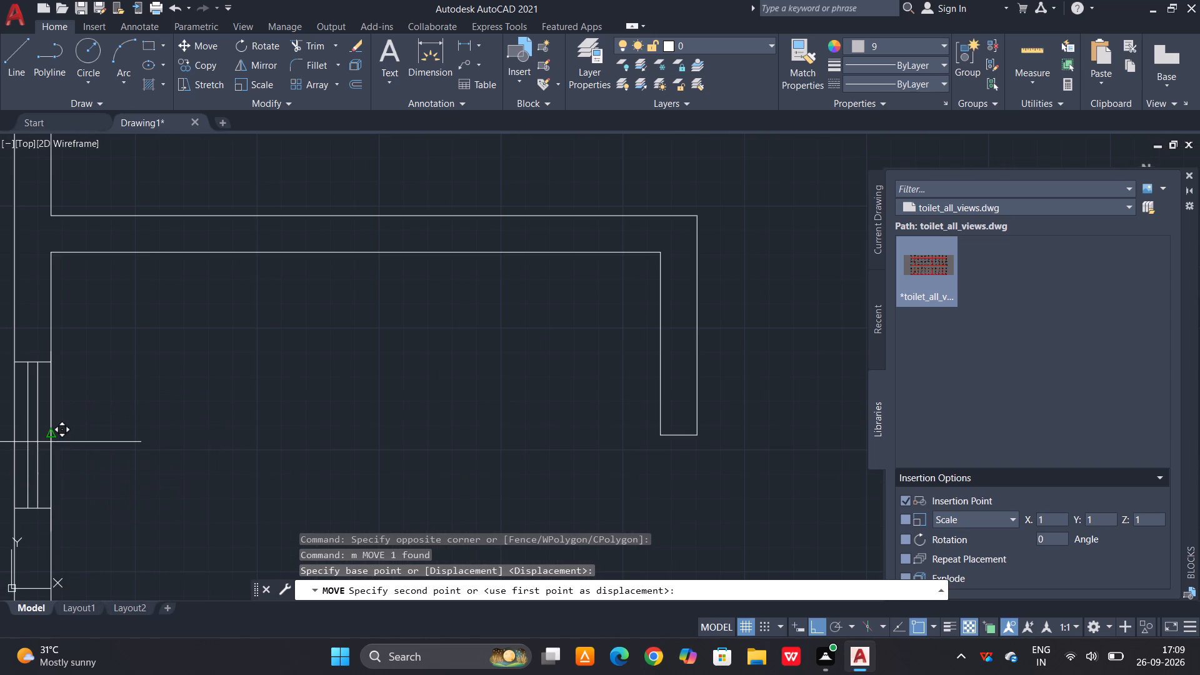
click(49, 436)
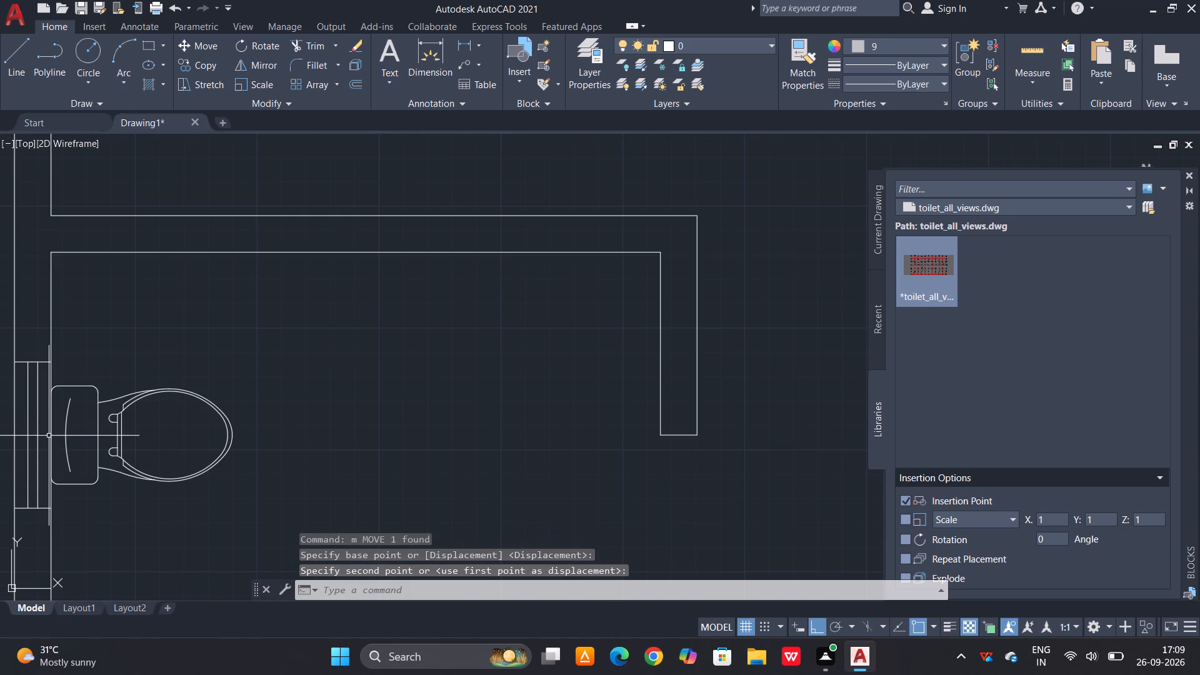
Load patient-chairs.dwg from the Downloads folder as the block library.
scroll(332, 506, down, 3)
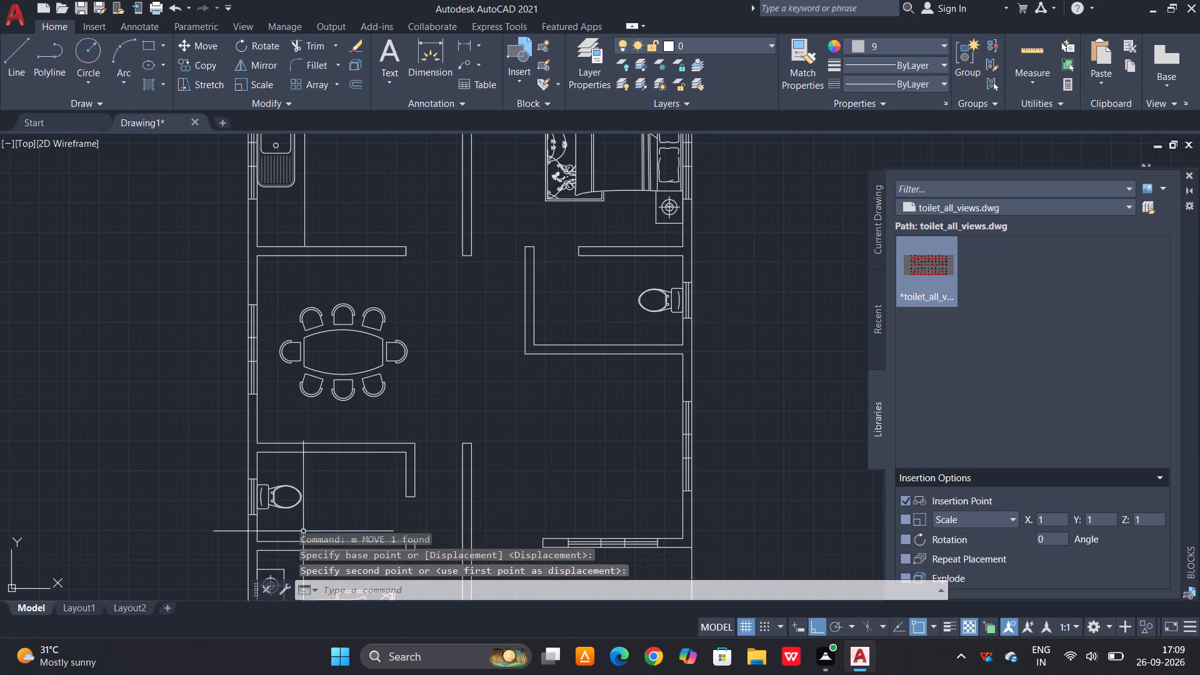
scroll(337, 552, down, 1)
scroll(420, 493, down, 1)
middle_drag(479, 404, 459, 306)
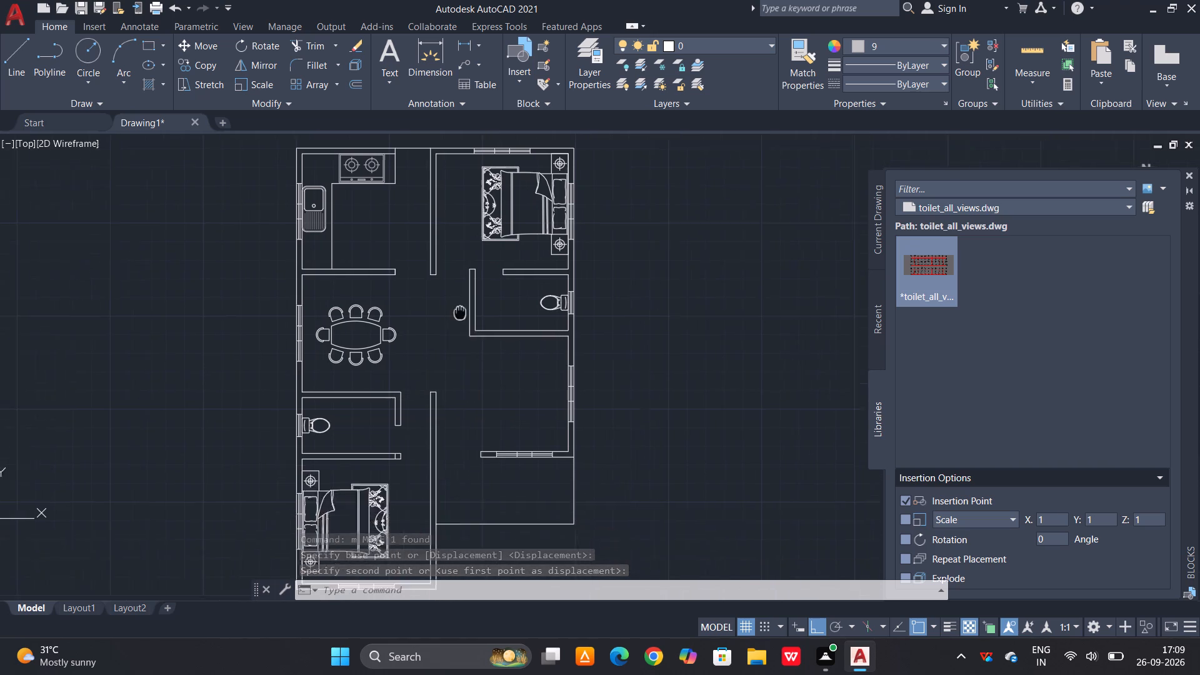
middle_drag(459, 306, 456, 293)
key(Escape)
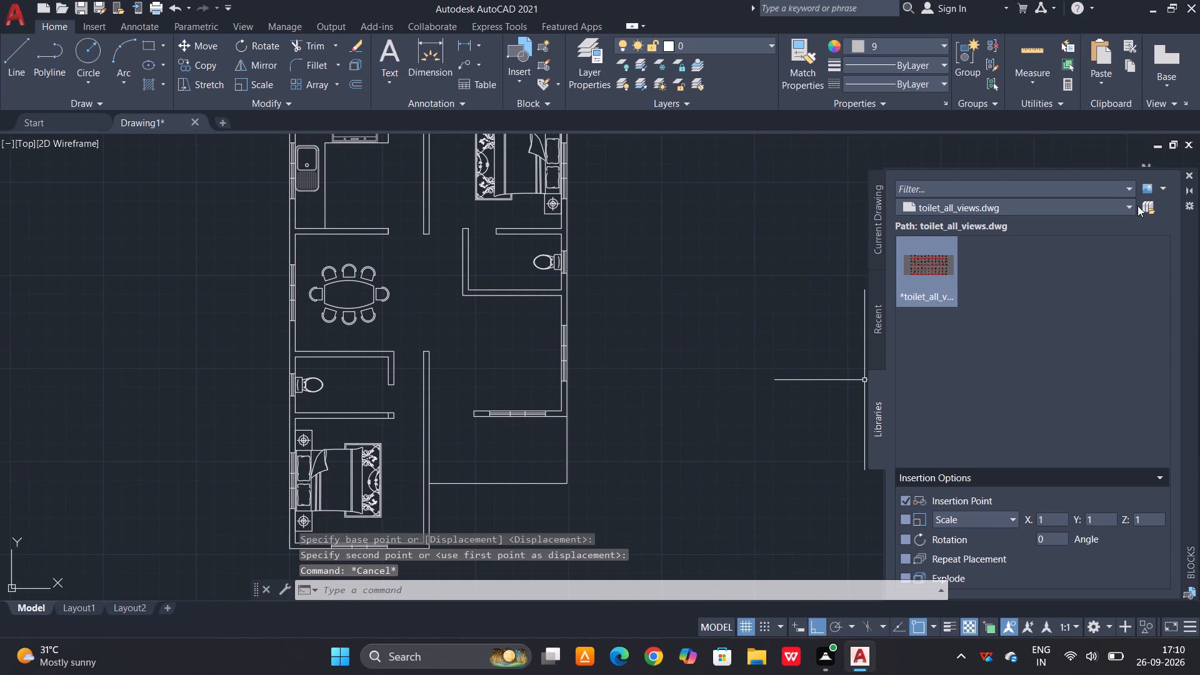
click(1149, 208)
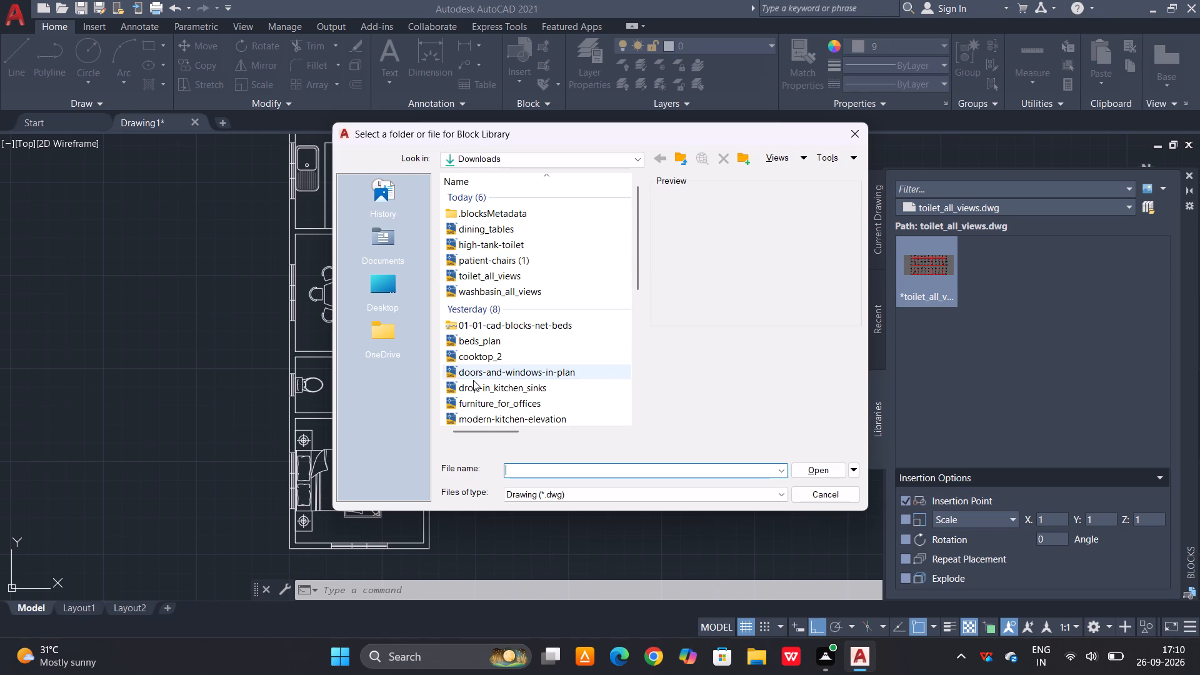
scroll(476, 397, down, 1)
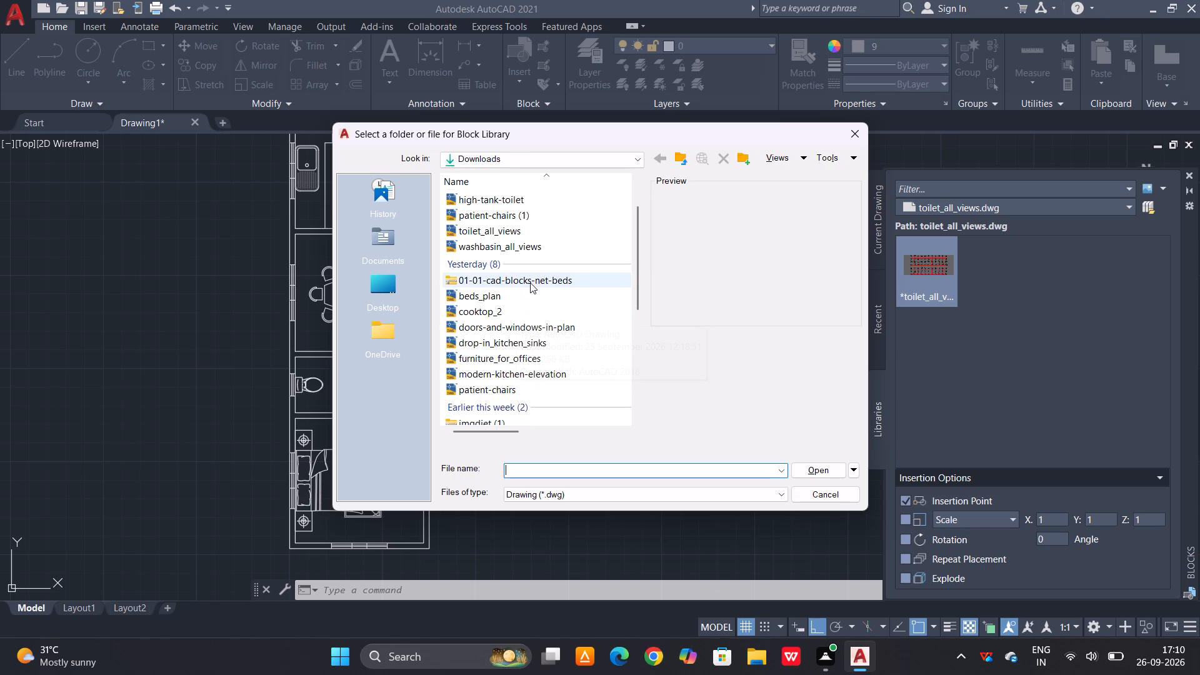
scroll(551, 277, up, 1)
scroll(531, 401, down, 2)
click(508, 344)
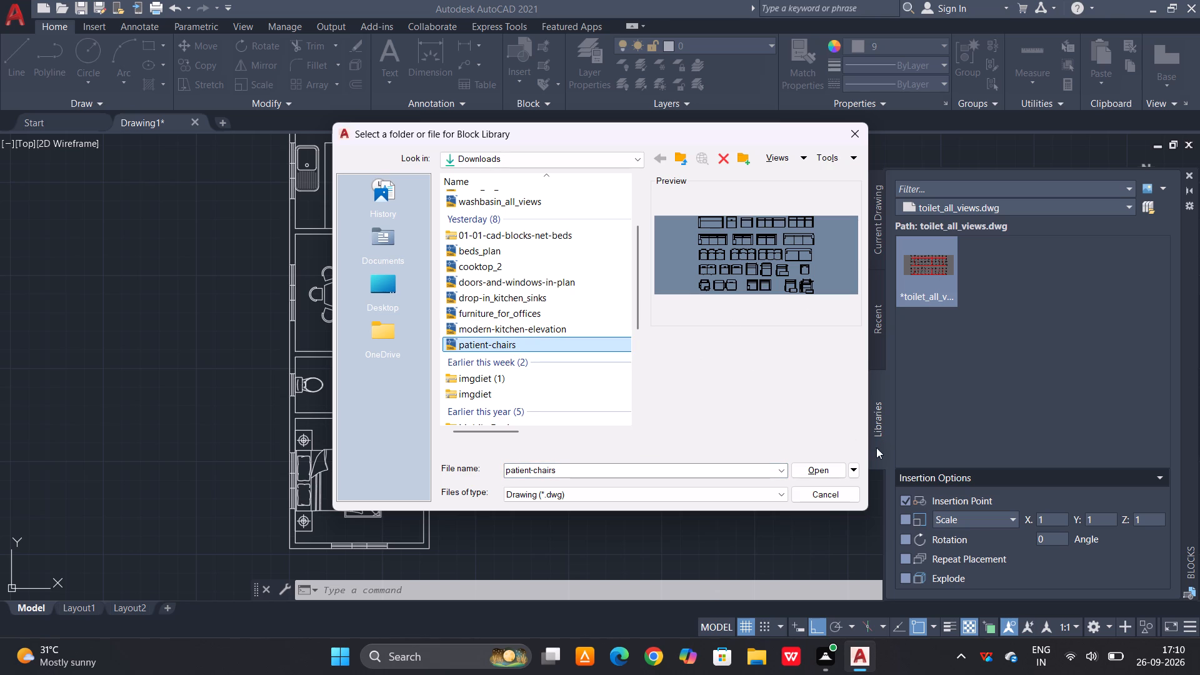
click(826, 469)
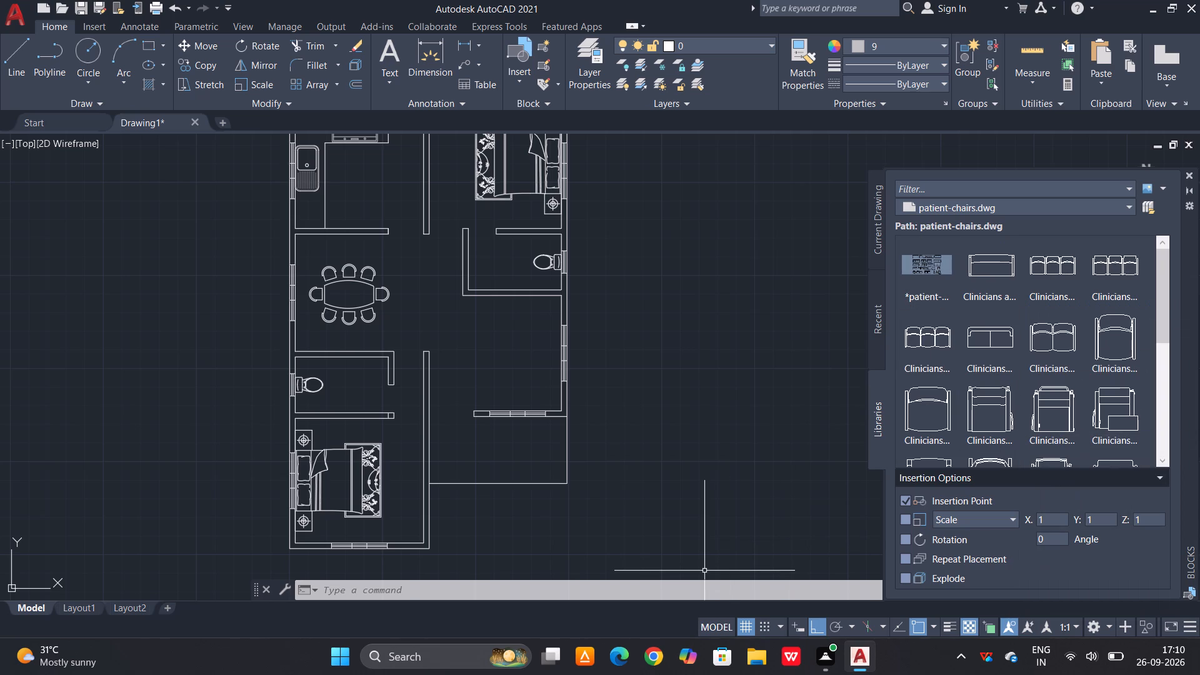
Look through the patient-chairs library for suitable sofa blocks.
scroll(990, 361, down, 3)
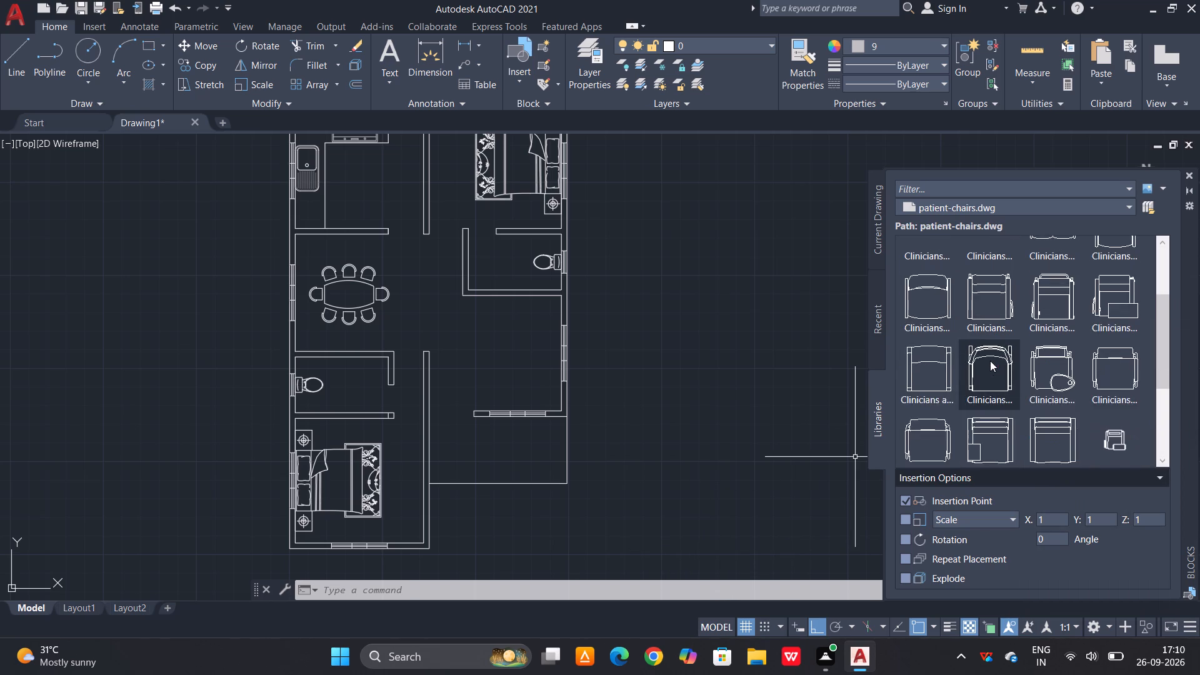
scroll(991, 364, down, 3)
scroll(987, 424, down, 3)
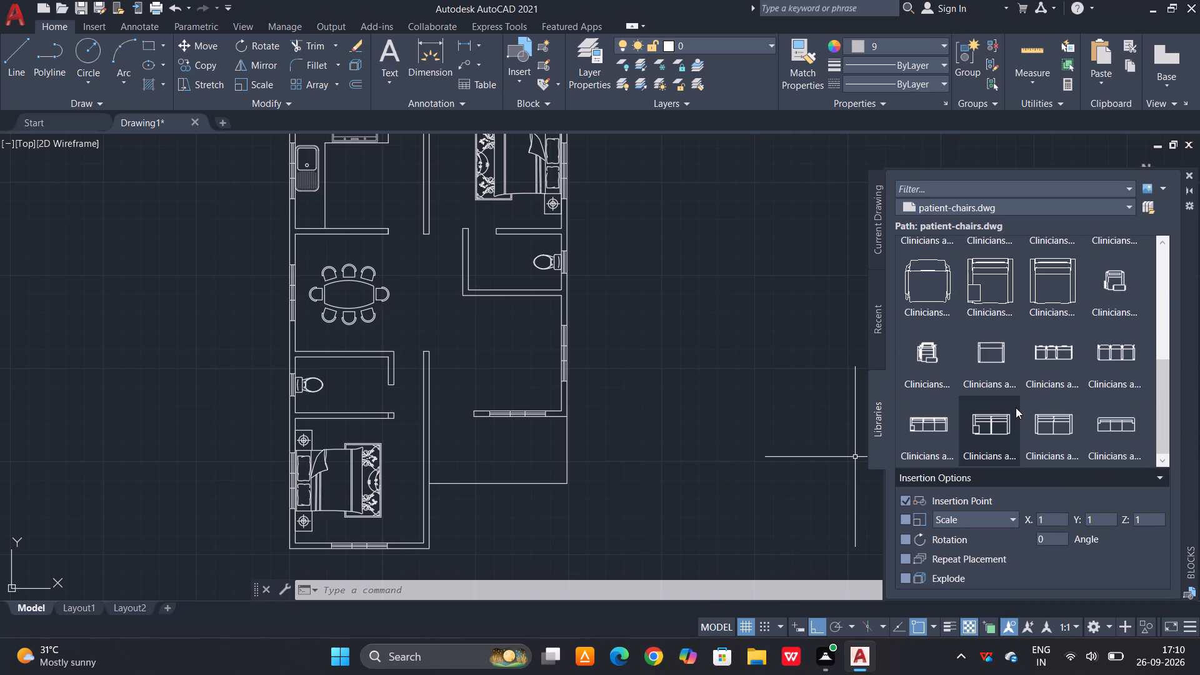
scroll(1016, 407, down, 2)
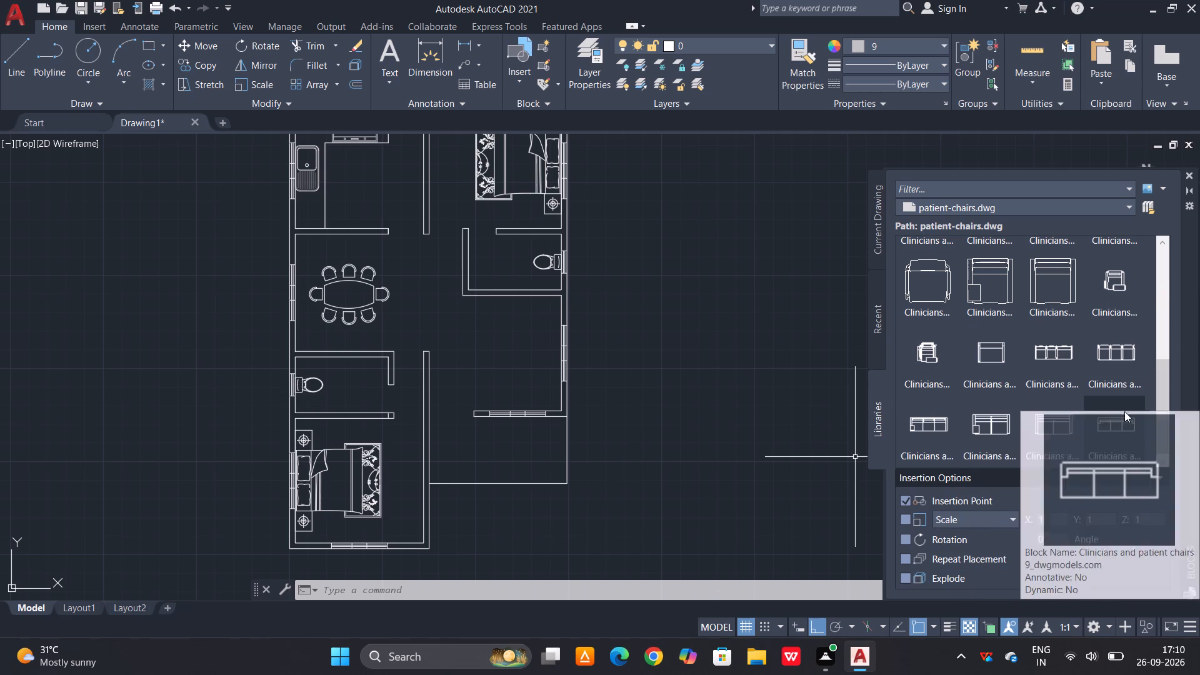
scroll(1014, 287, up, 3)
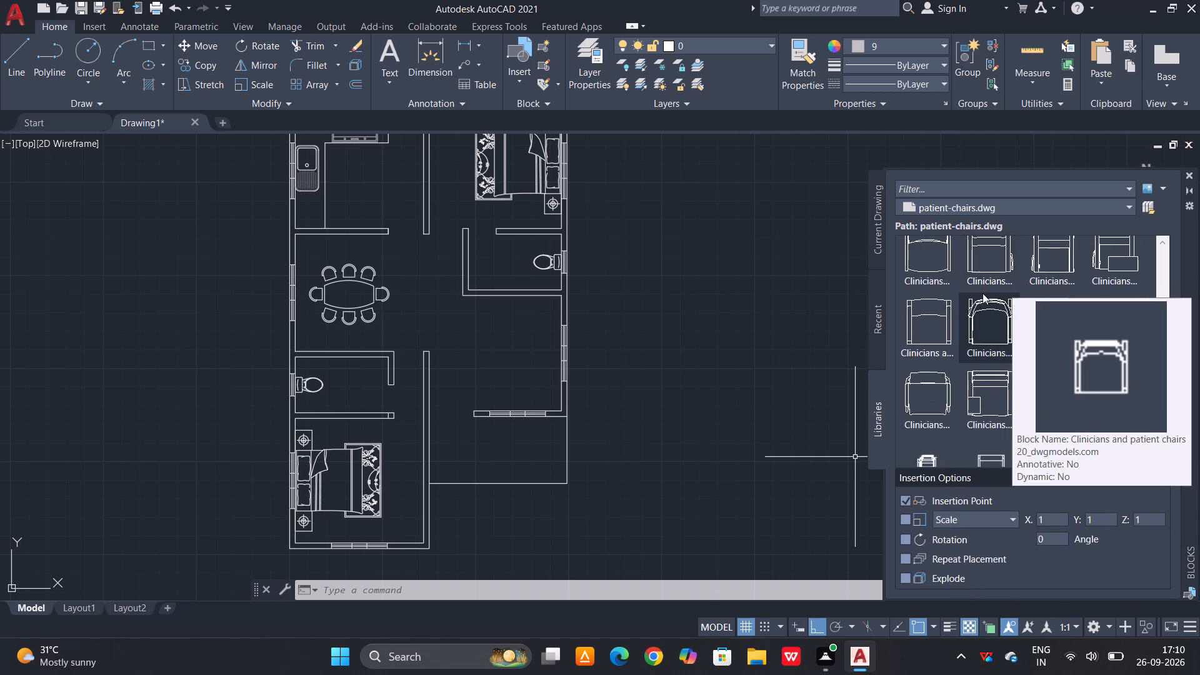
scroll(982, 293, up, 11)
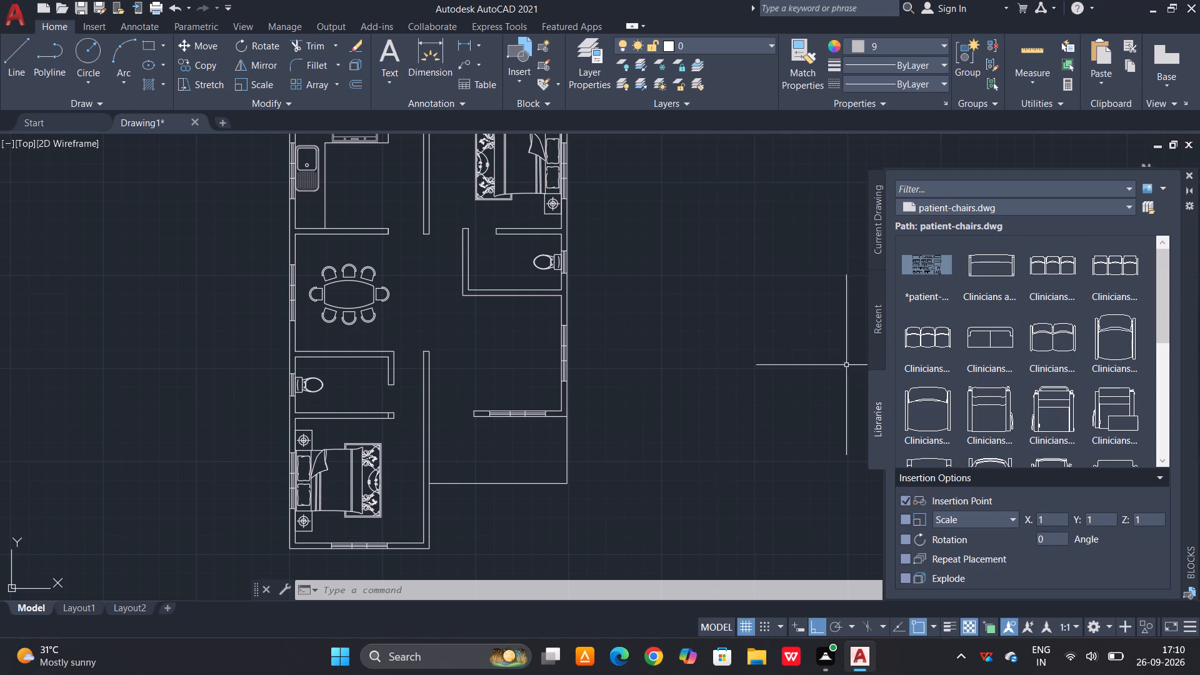
Insert the three-seat sofa block Clinicians and patient chairs 9_dwgmodels.com over the floor plan.
scroll(1006, 308, down, 2)
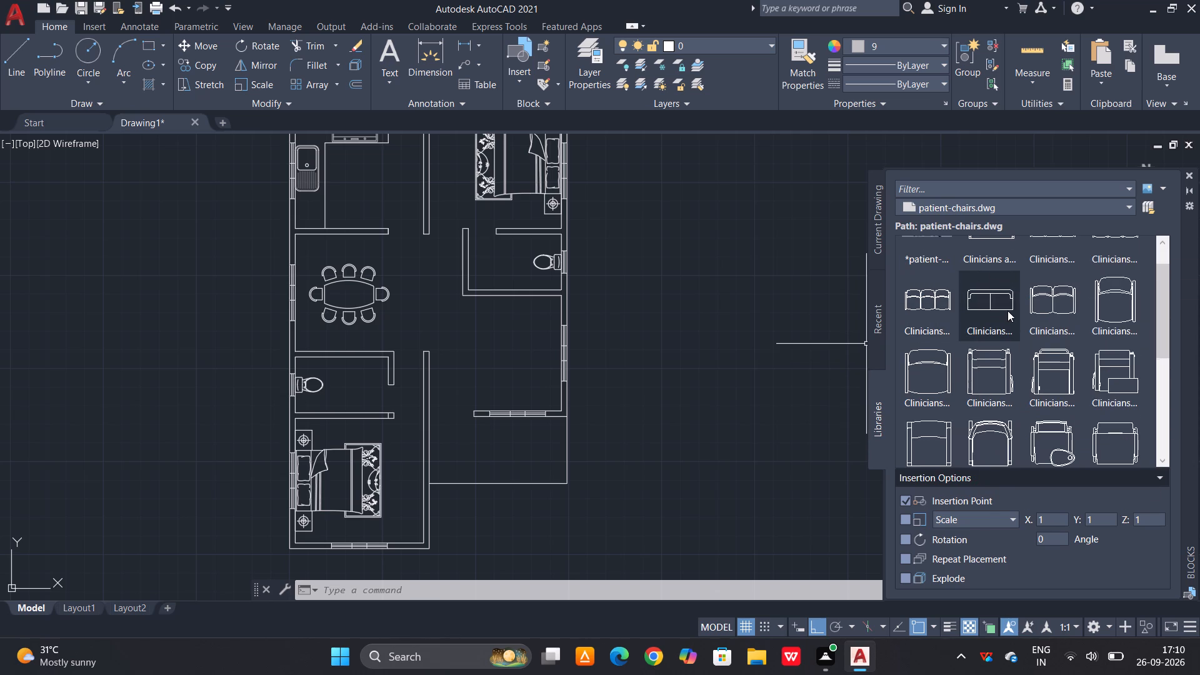
scroll(1007, 311, down, 6)
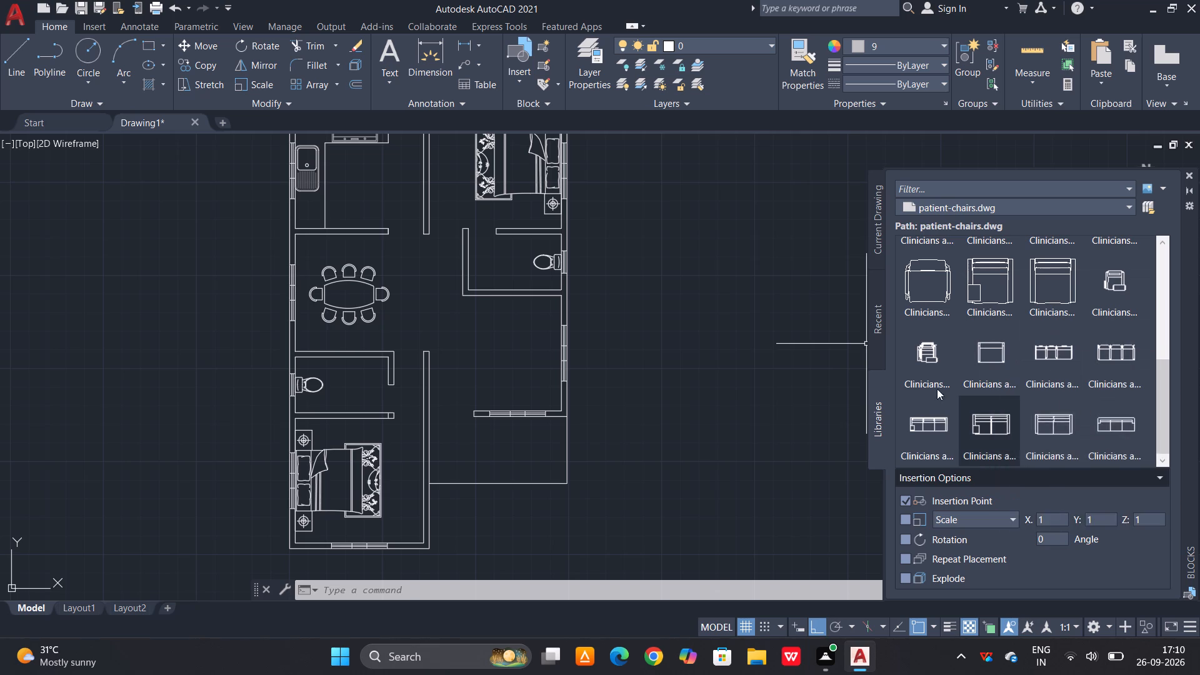
drag(1124, 420, 1016, 422)
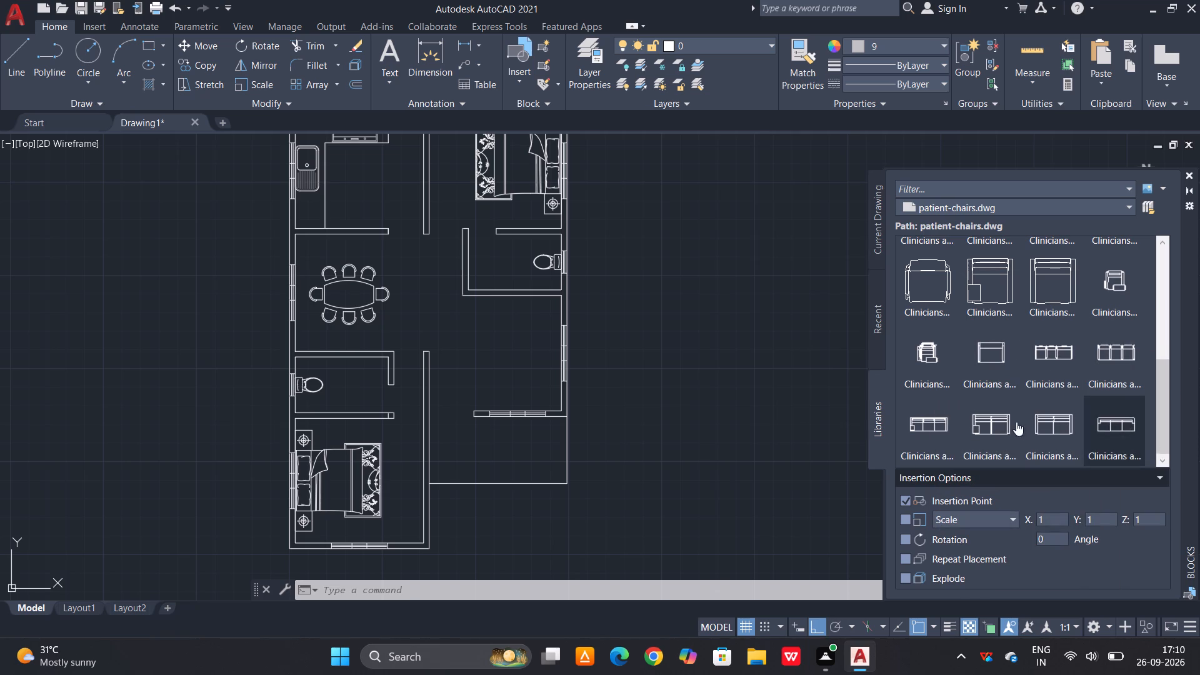
drag(1016, 422, 287, 331)
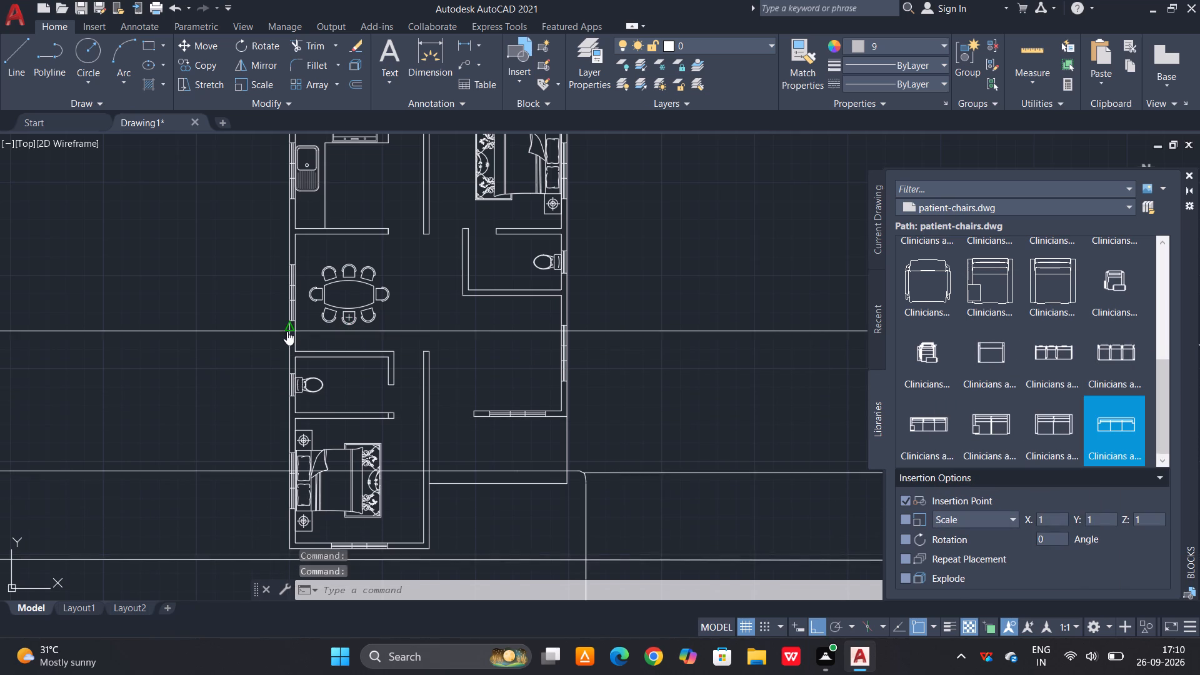
Scale the three-seat sofa down to furniture size about the right end of its back edge, clear of the plan.
scroll(456, 370, down, 7)
scroll(540, 371, up, 3)
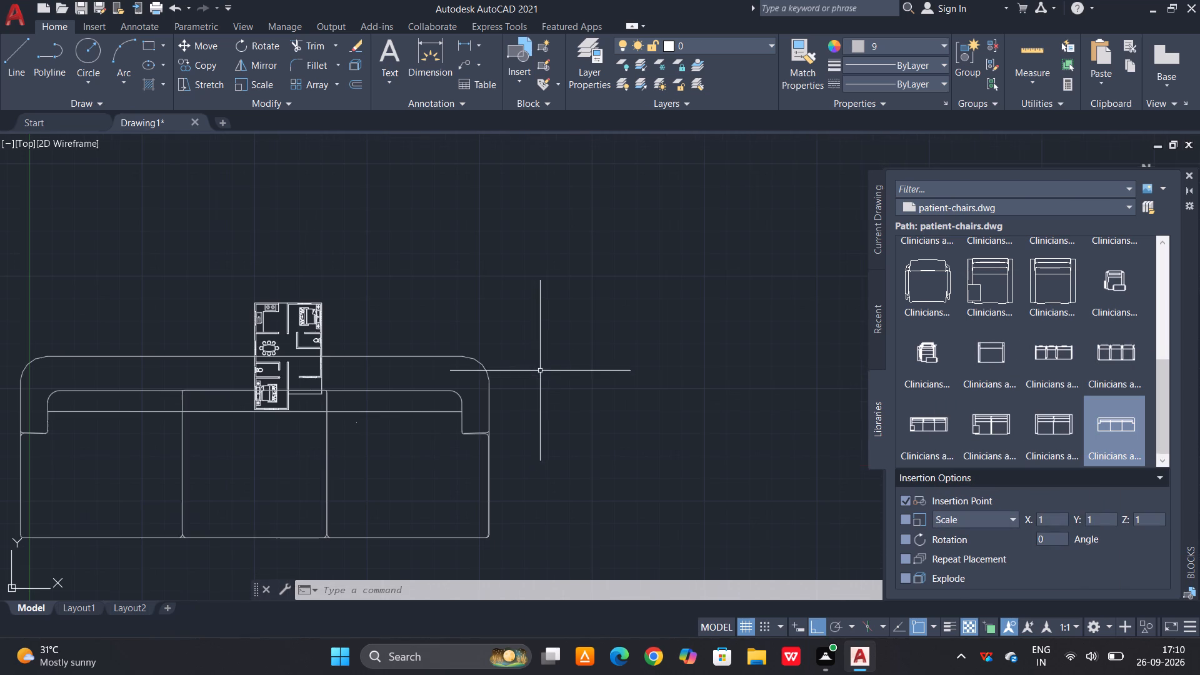
click(466, 359)
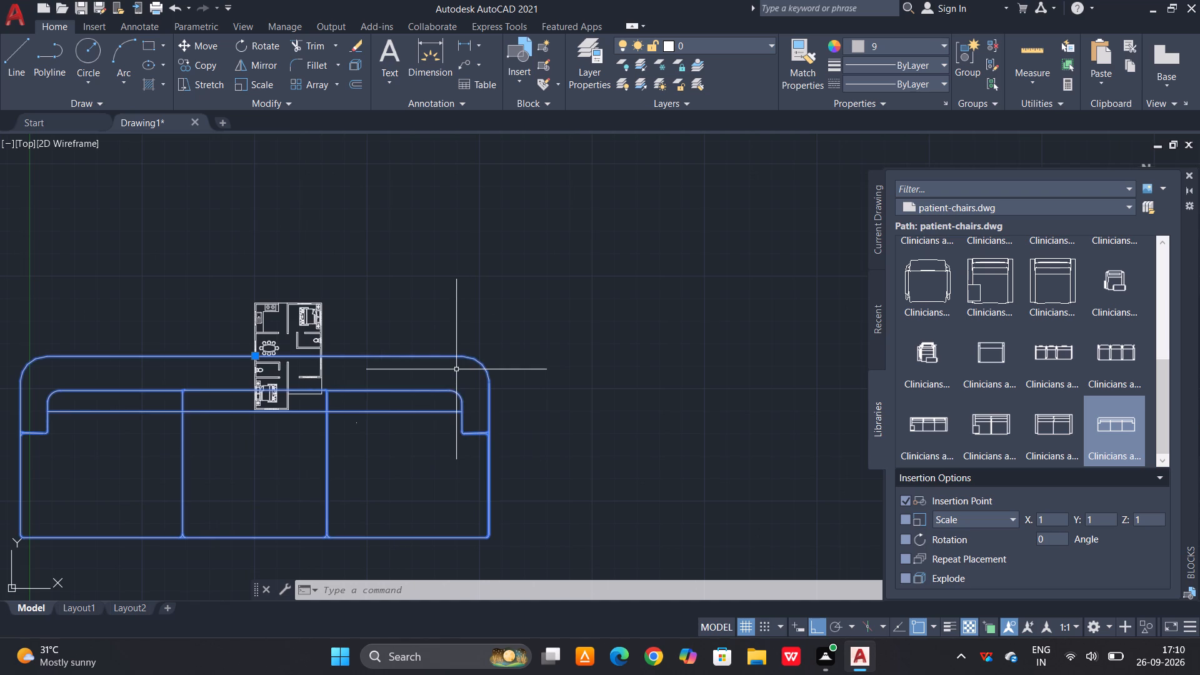
text(sc)
key(space)
click(478, 357)
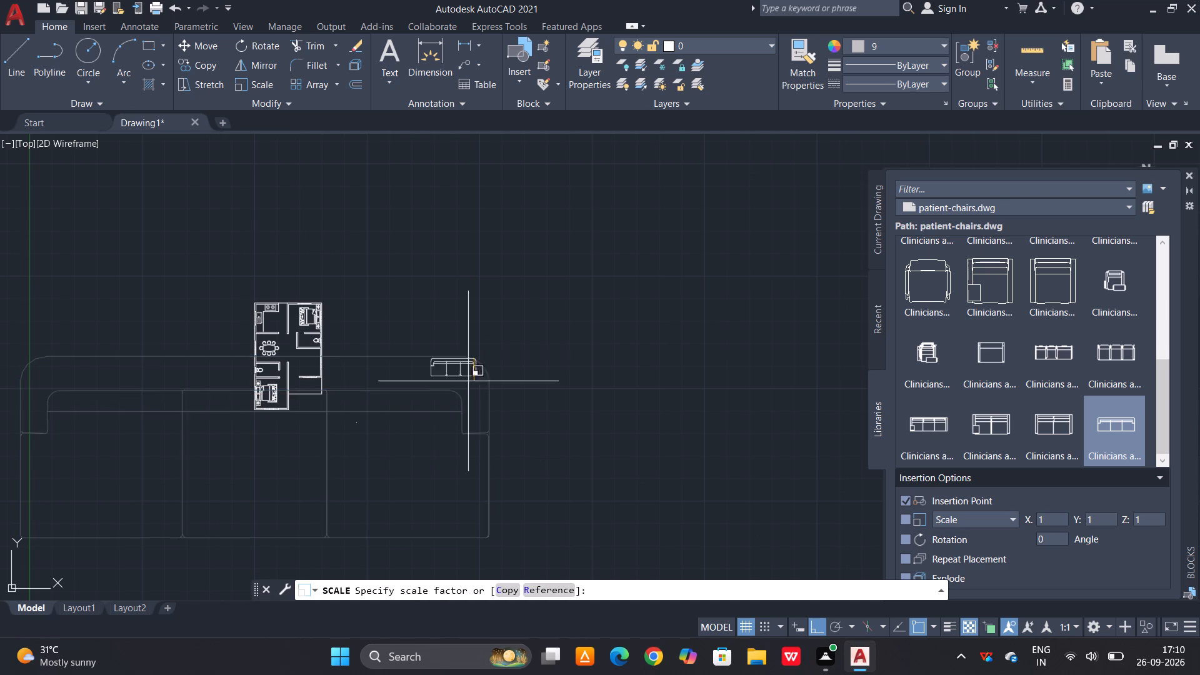
click(487, 368)
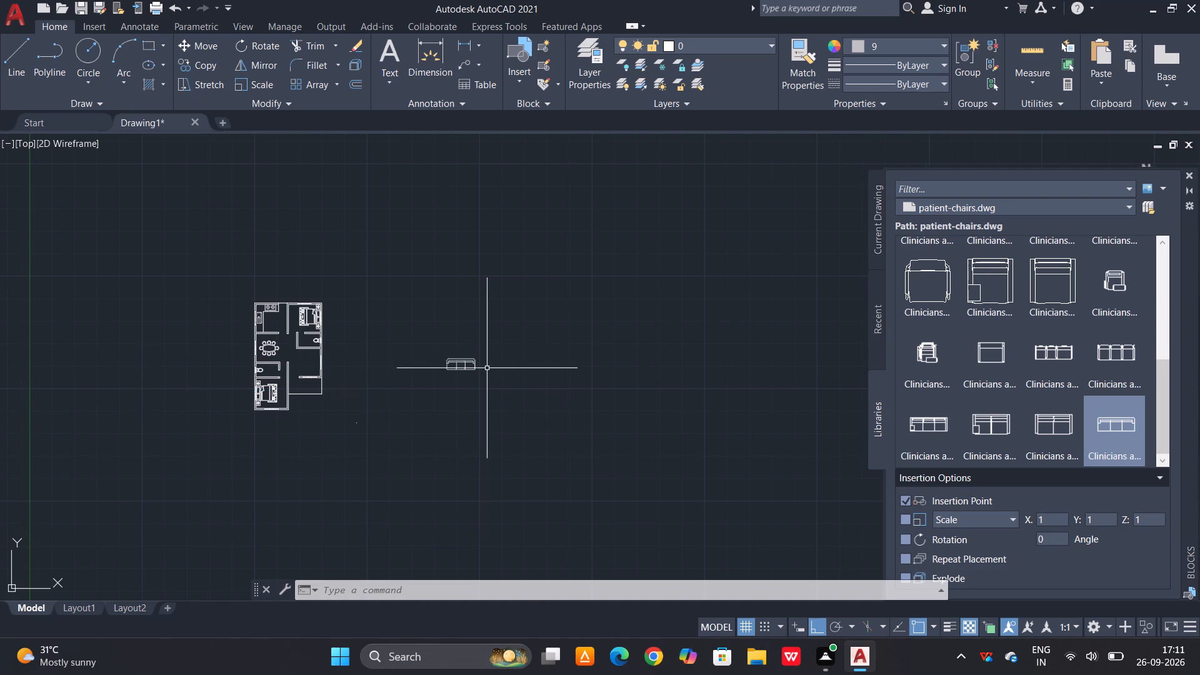
Insert the two-seat sofa block with rounded back corners from the patient-chairs library beside the floor plan.
scroll(467, 372, up, 2)
scroll(1061, 279, up, 3)
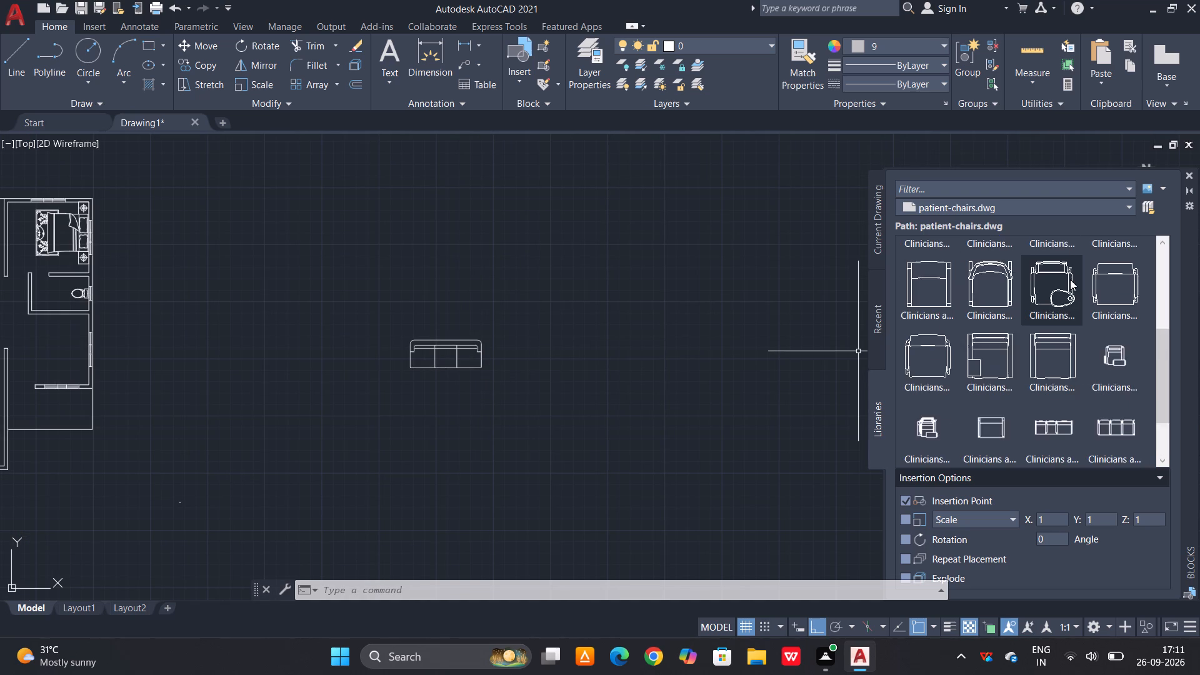
scroll(1070, 279, up, 8)
scroll(1071, 319, down, 1)
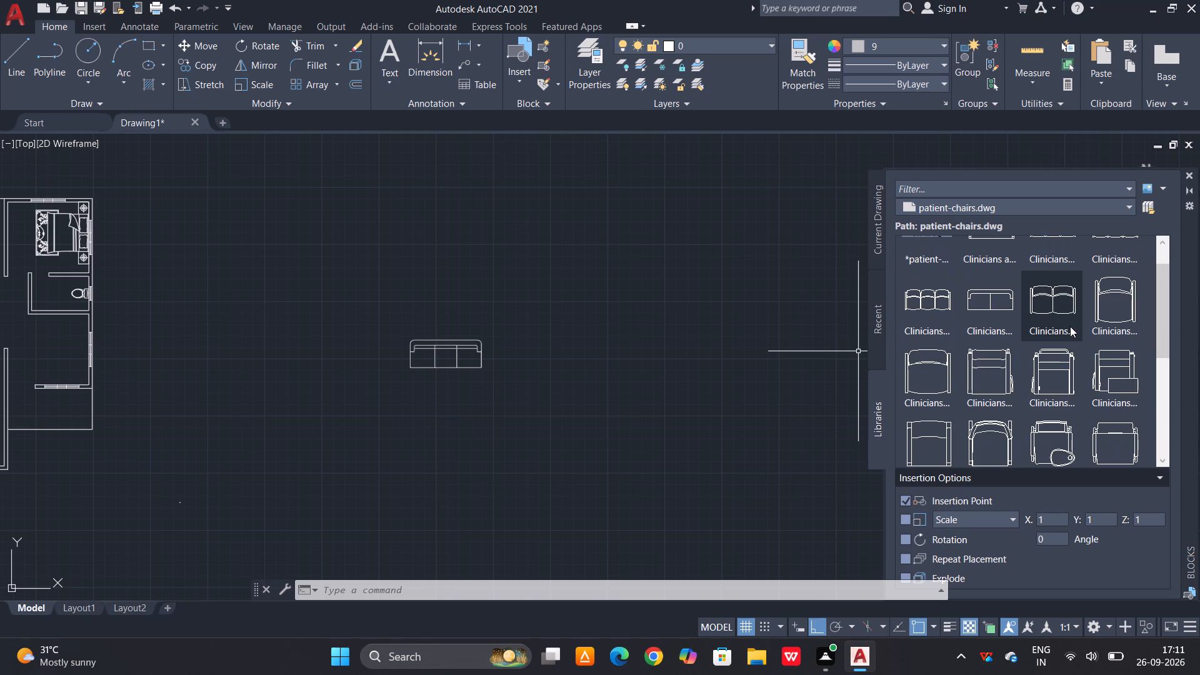
drag(997, 302, 577, 260)
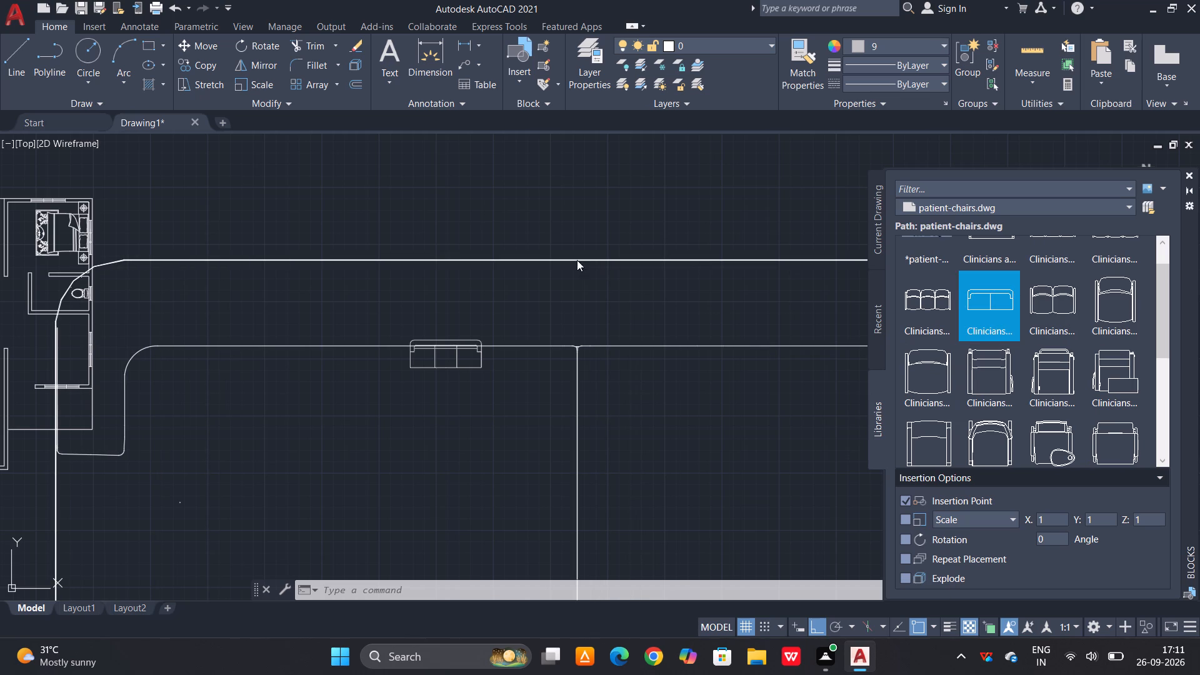
Scale the two-seat sofa down to furniture size about the right end of its back edge, clear of the plan.
scroll(536, 281, down, 5)
click(615, 279)
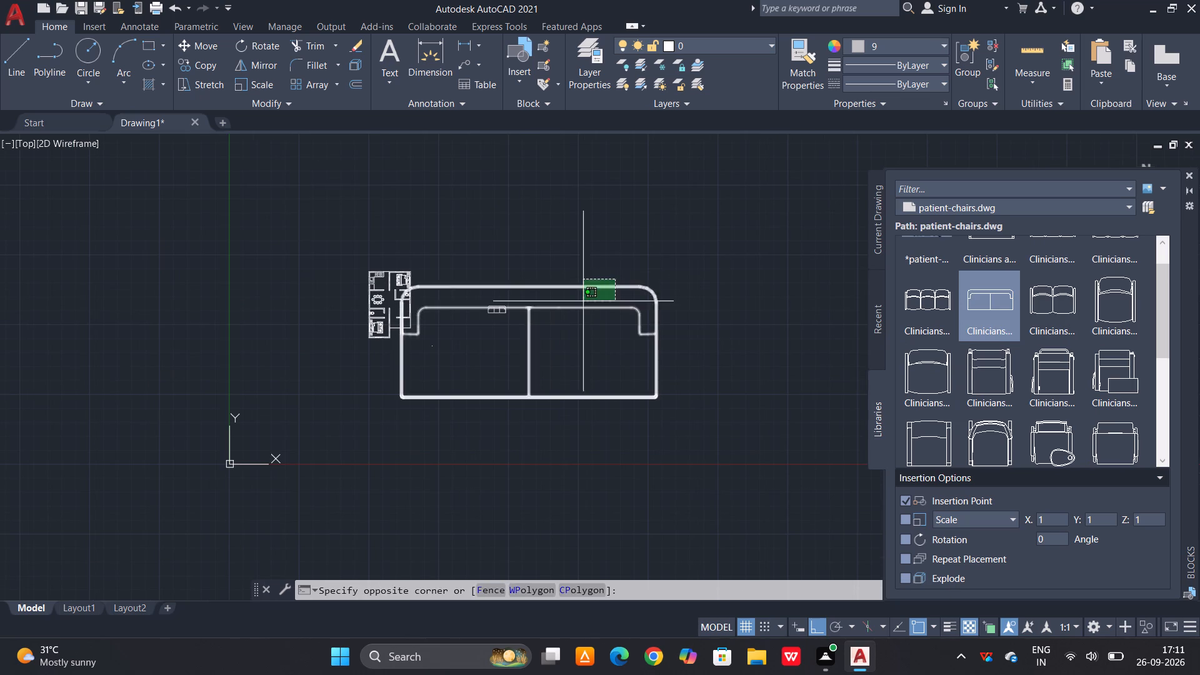
click(582, 305)
text(sc)
key(space)
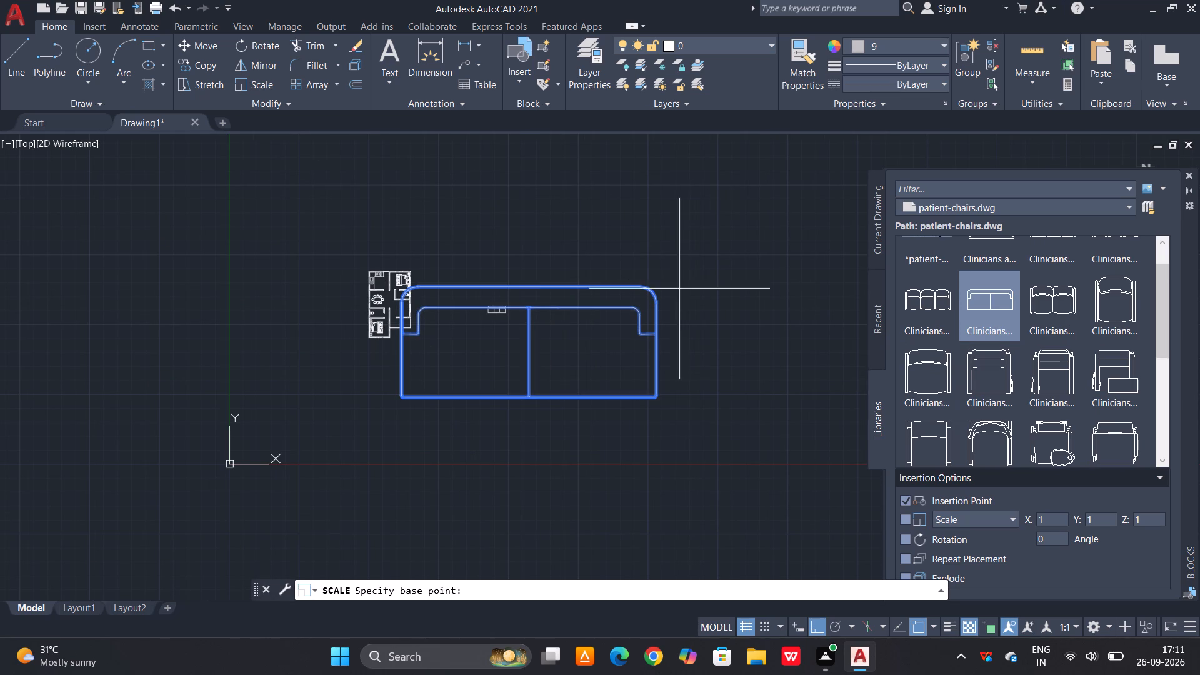
click(644, 288)
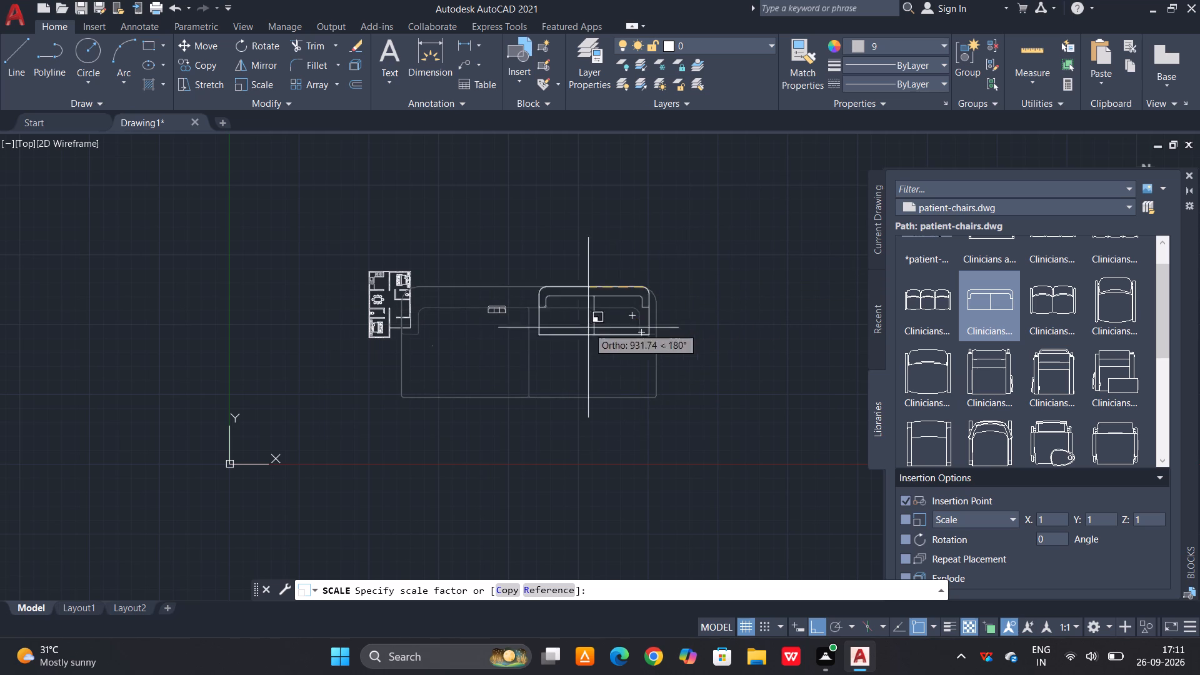
scroll(598, 352, down, 1)
scroll(622, 314, up, 2)
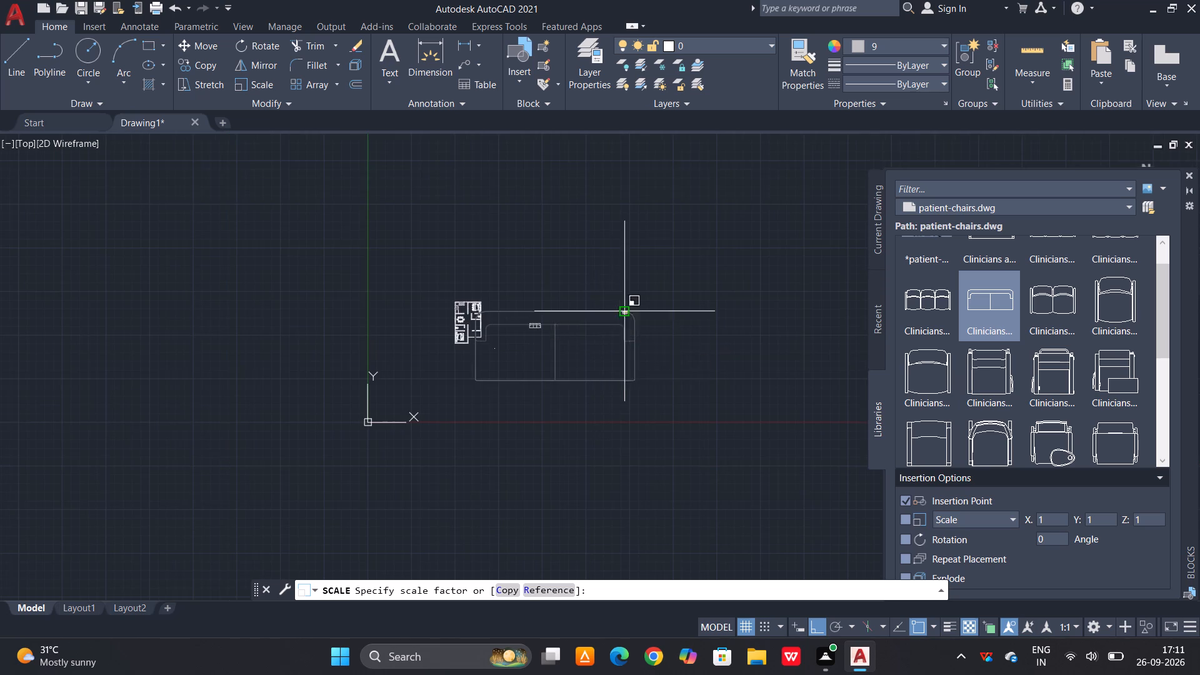
scroll(626, 314, up, 3)
click(584, 345)
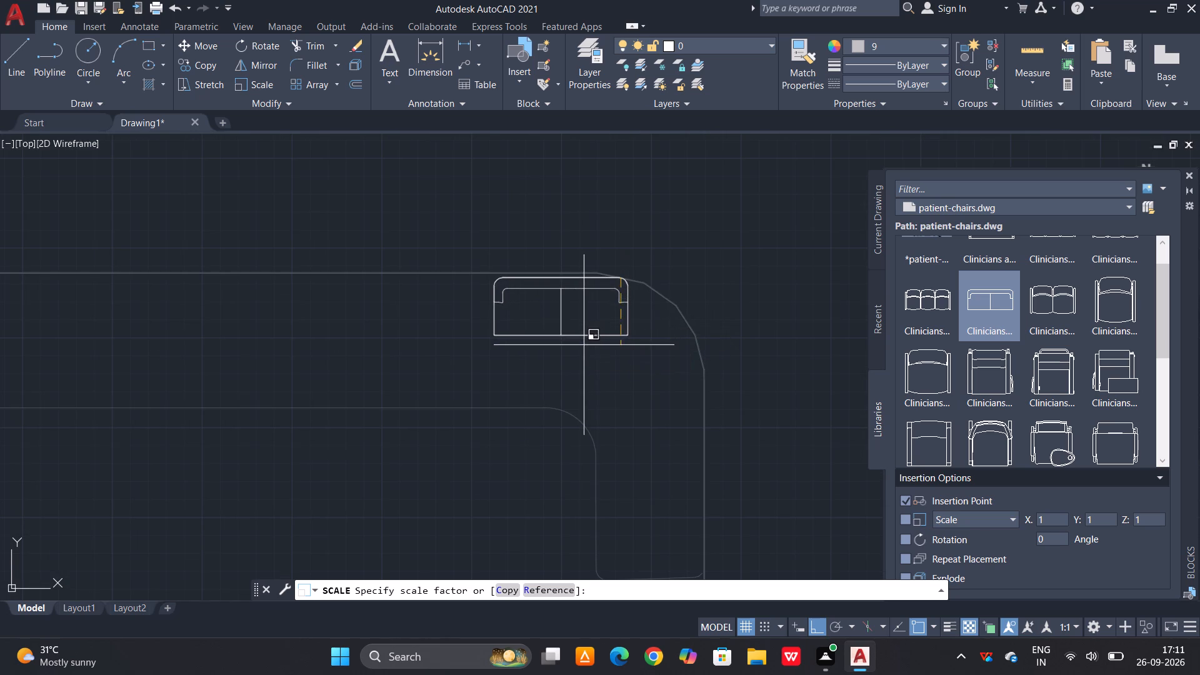
Rotate the three-seat sofa a quarter turn clockwise about the midpoint of its back edge.
scroll(744, 260, down, 2)
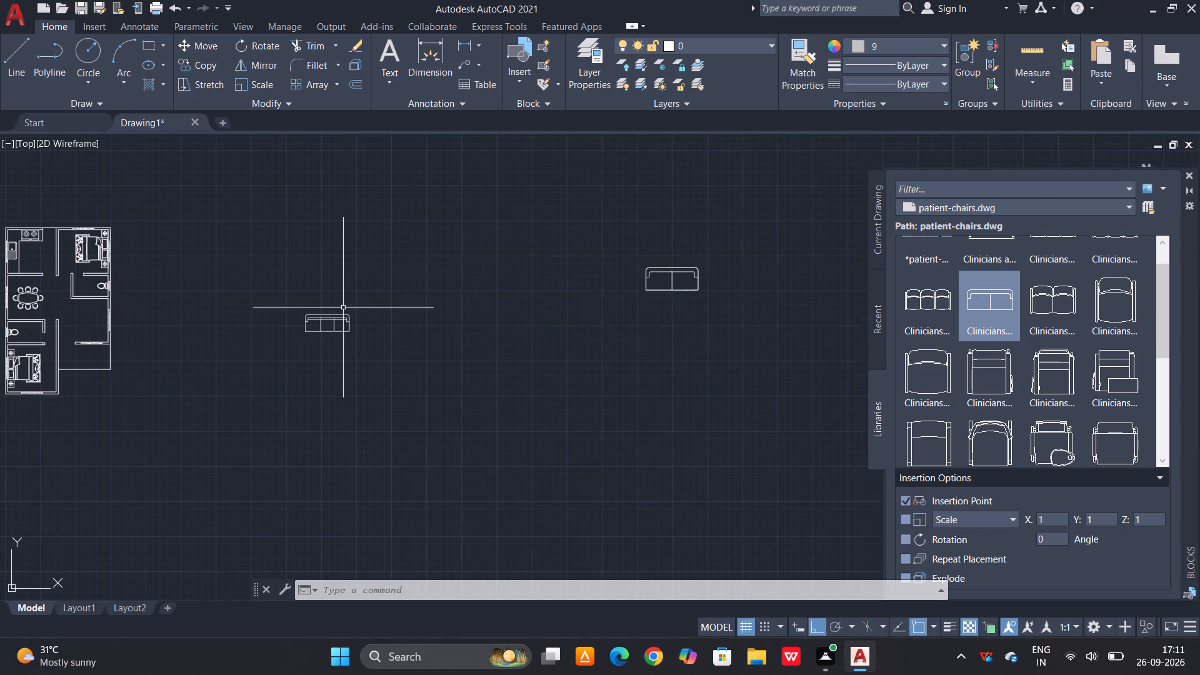
drag(374, 293, 354, 311)
click(220, 401)
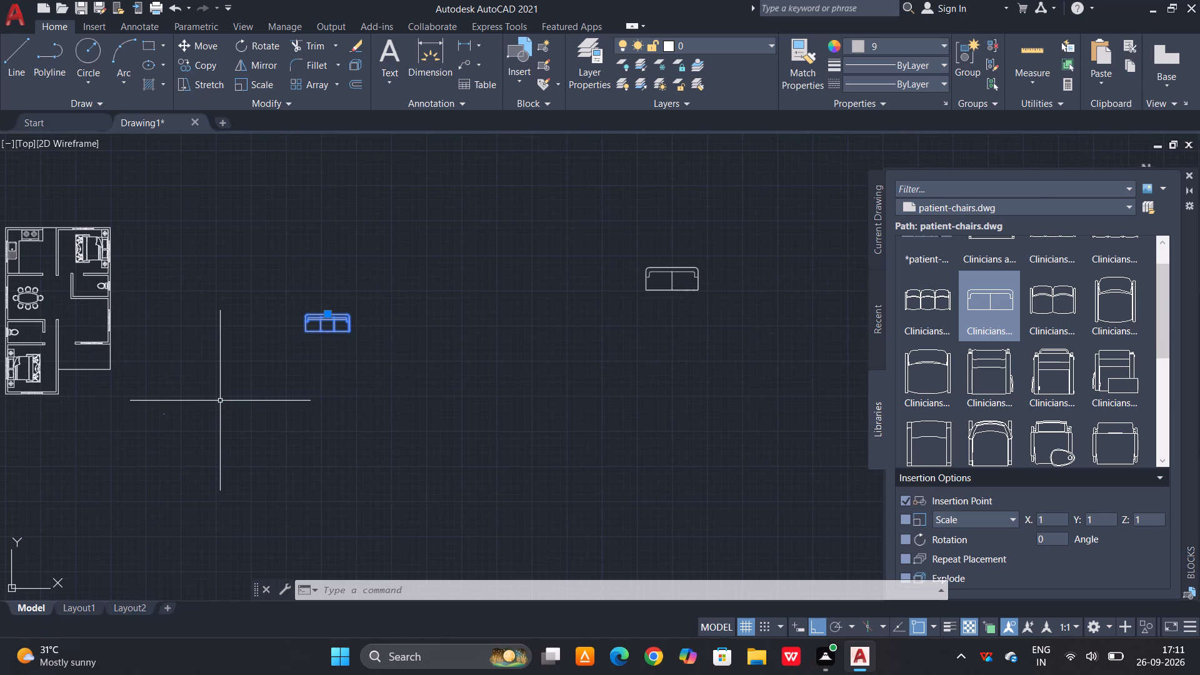
text(ro)
key(space)
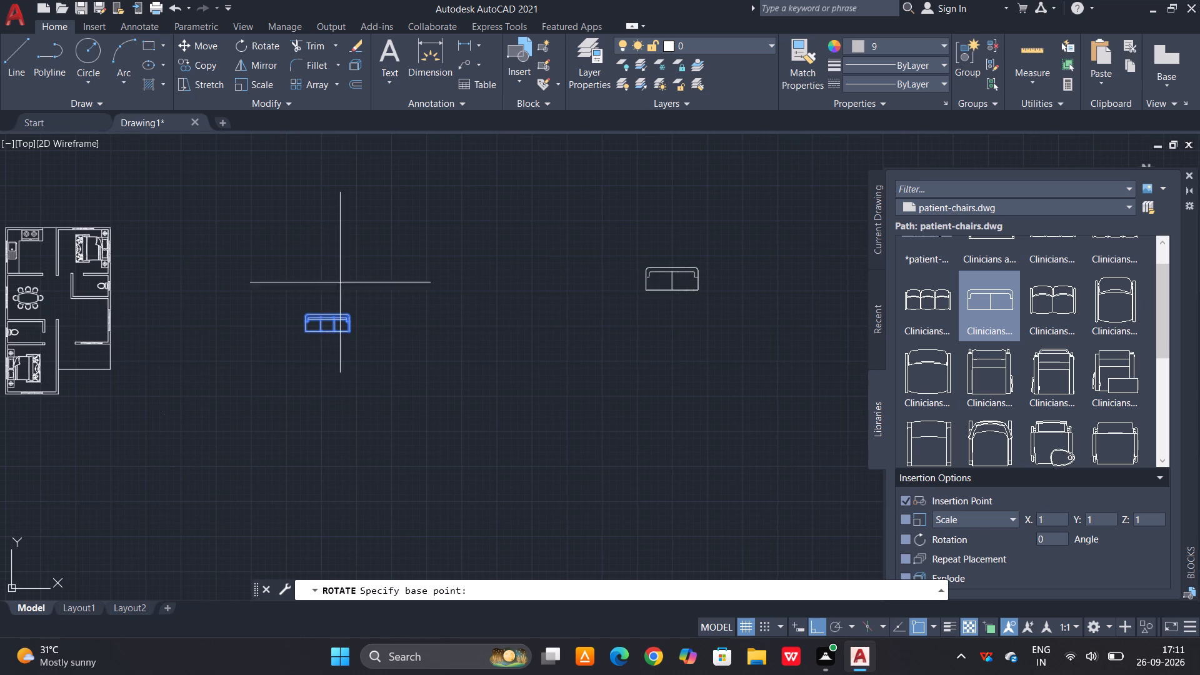
click(329, 311)
click(261, 410)
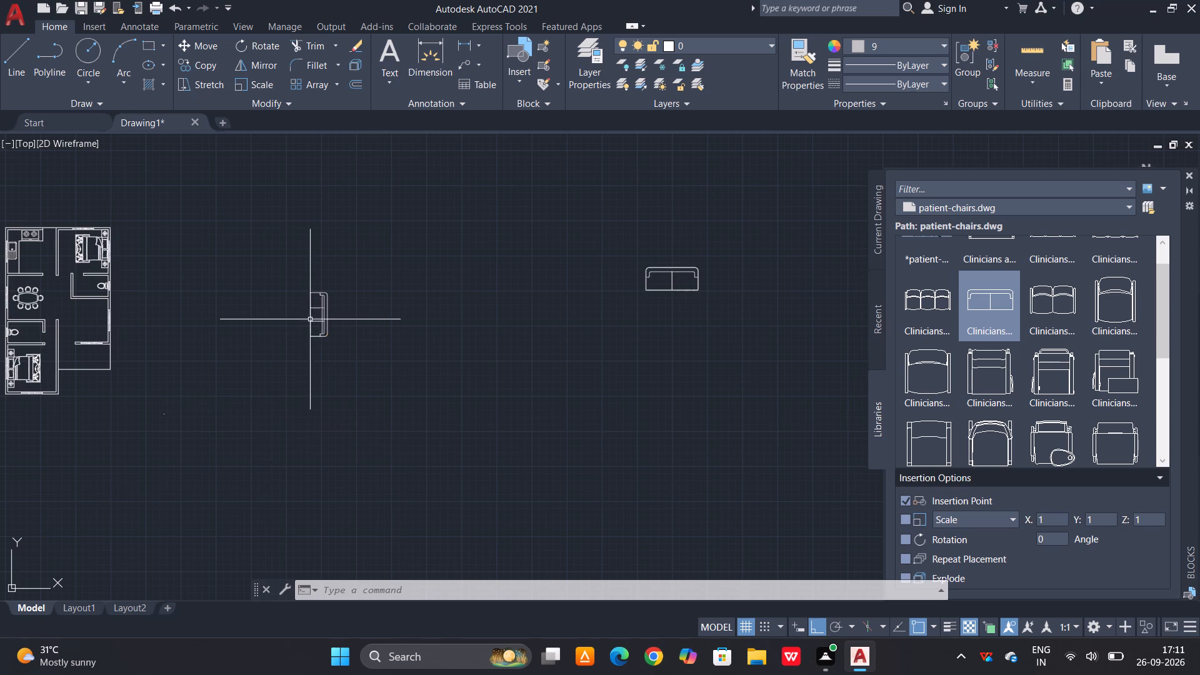
Move the three-seat sofa by its back midpoint against the living room's right-hand window wall, below the upper toilet.
scroll(311, 314, up, 3)
drag(396, 207, 391, 214)
click(251, 461)
key(m)
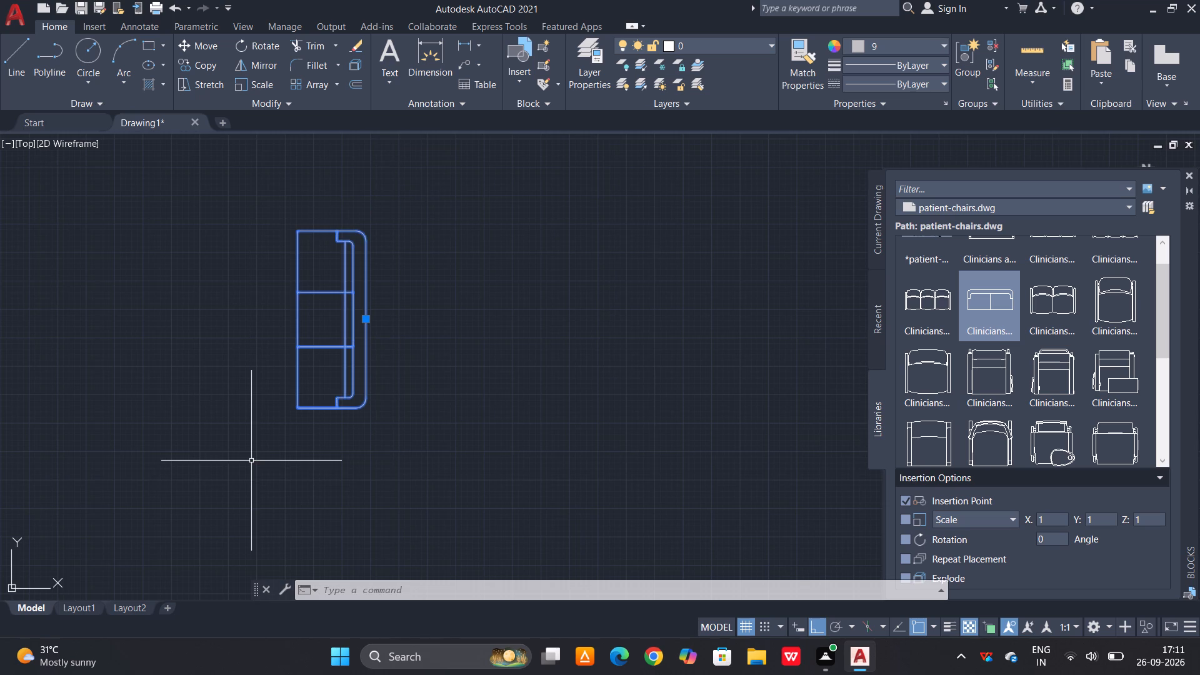
key(space)
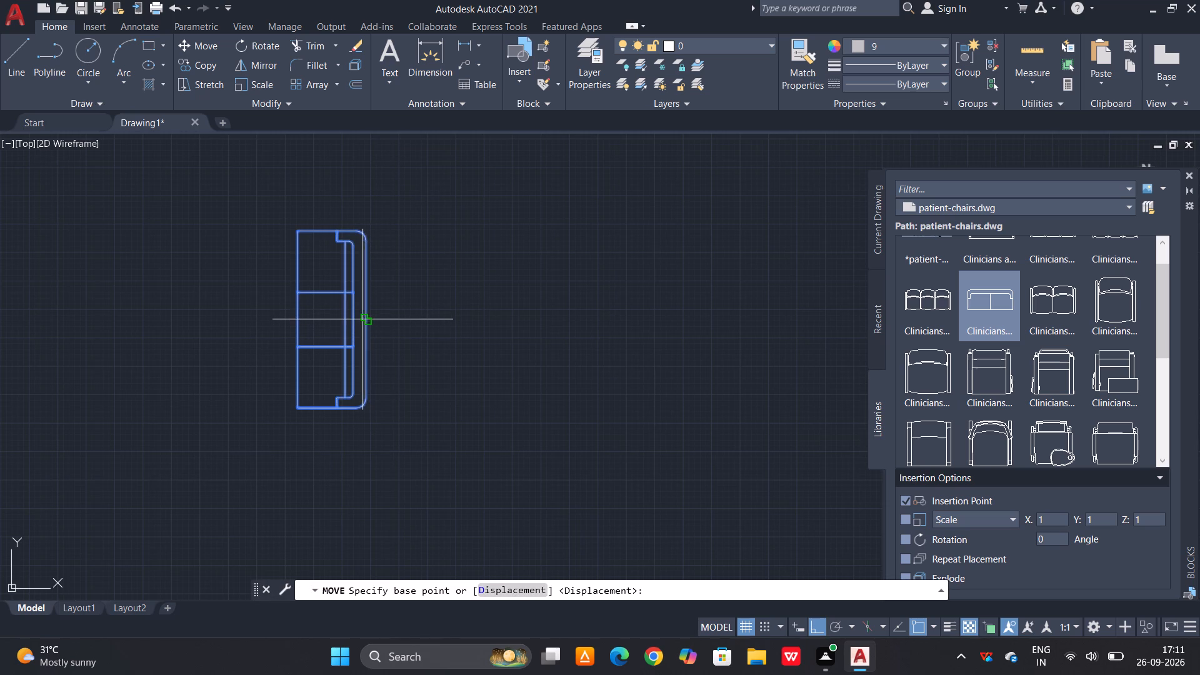
click(364, 317)
scroll(364, 323, down, 3)
scroll(174, 328, up, 4)
scroll(177, 341, down, 3)
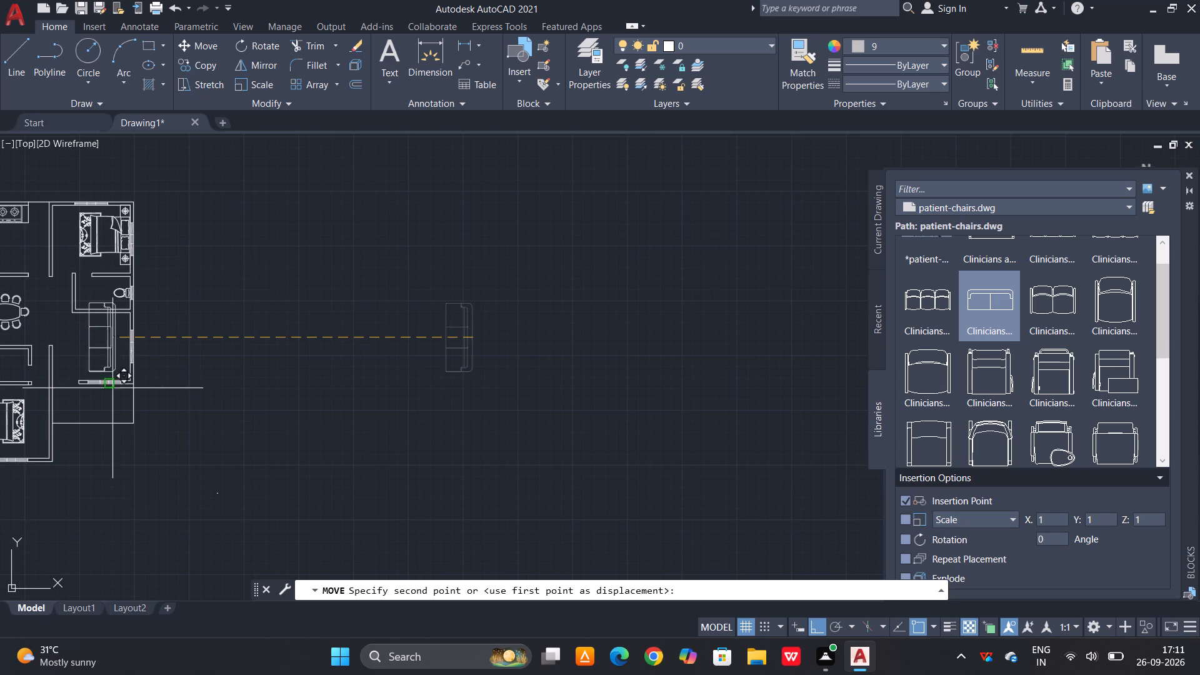
scroll(115, 379, up, 3)
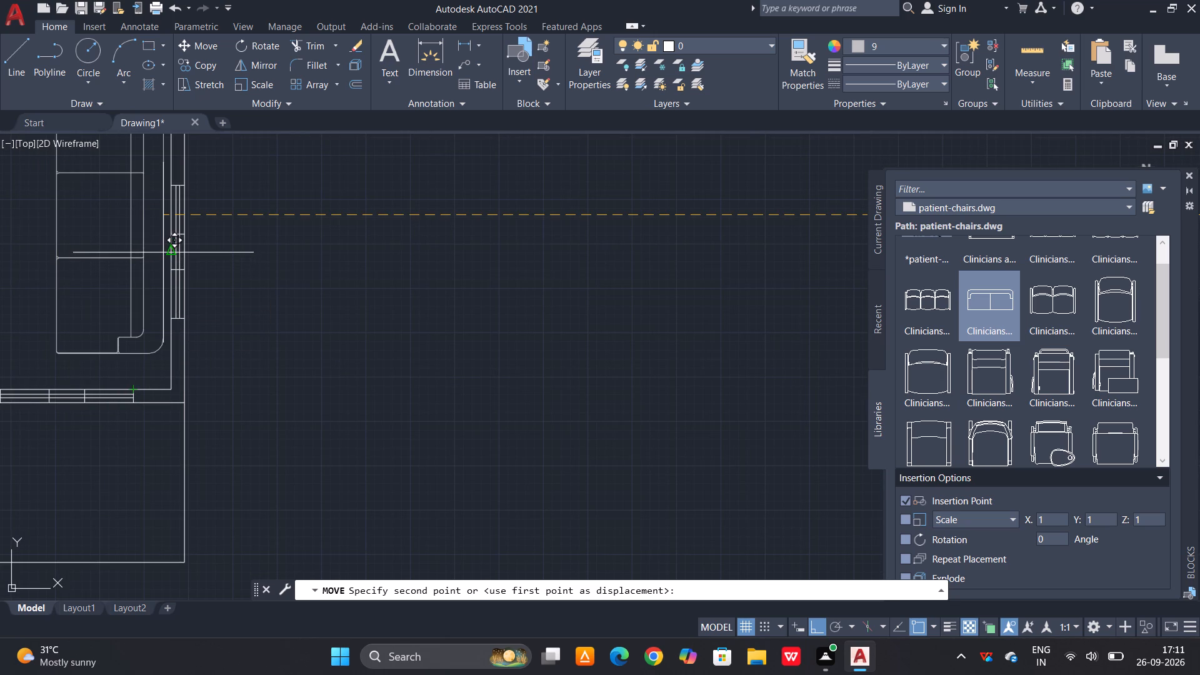
click(163, 252)
scroll(114, 353, down, 2)
scroll(118, 294, up, 1)
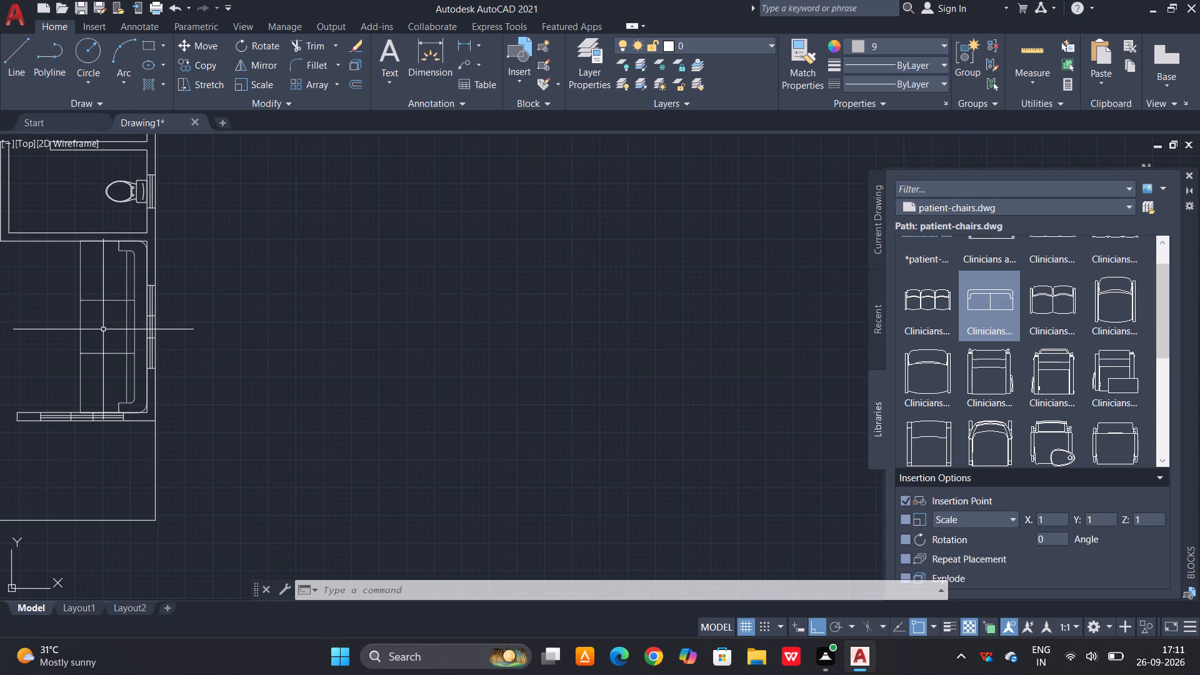
key(Escape)
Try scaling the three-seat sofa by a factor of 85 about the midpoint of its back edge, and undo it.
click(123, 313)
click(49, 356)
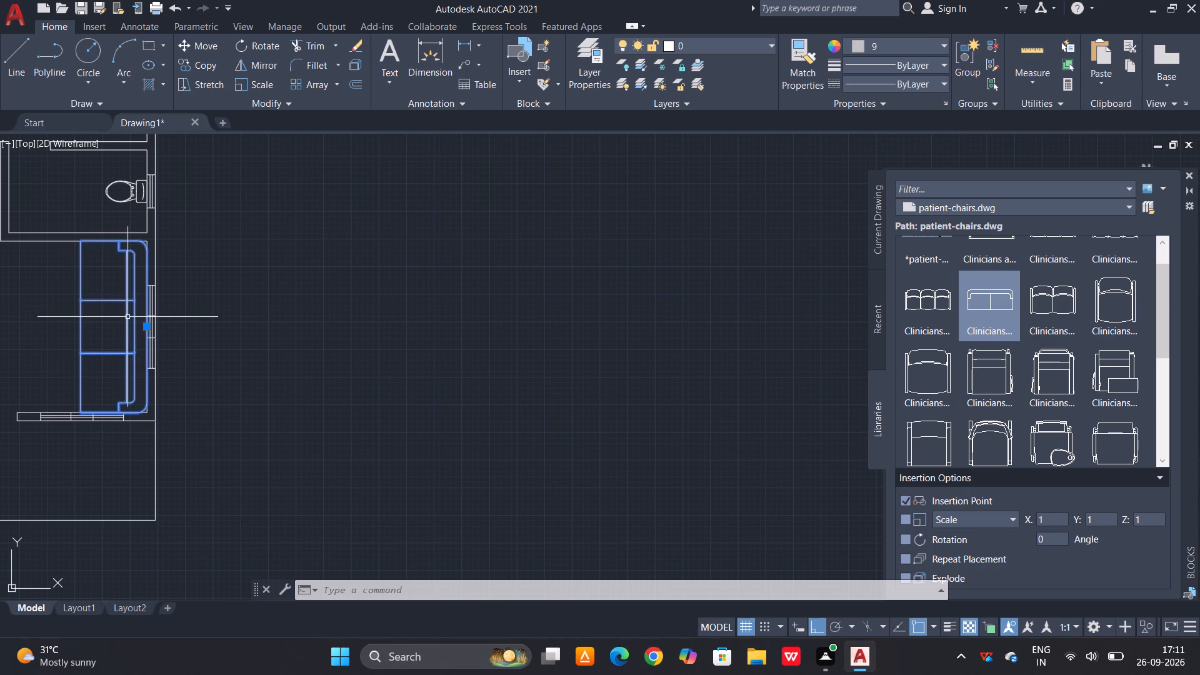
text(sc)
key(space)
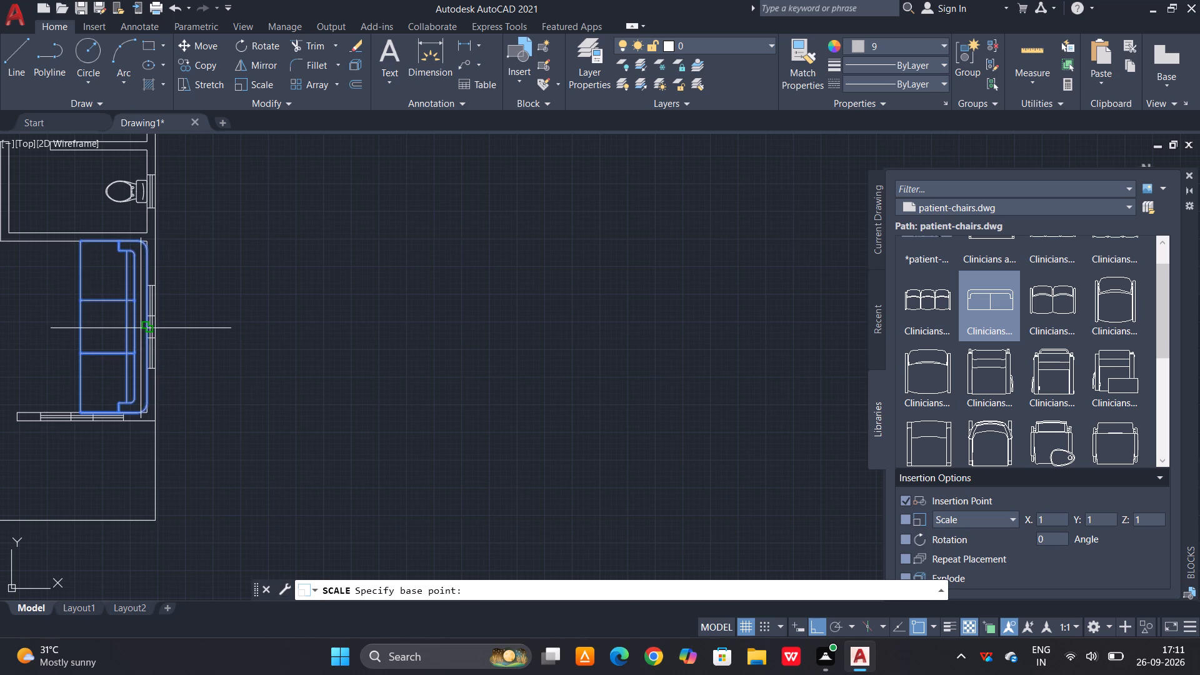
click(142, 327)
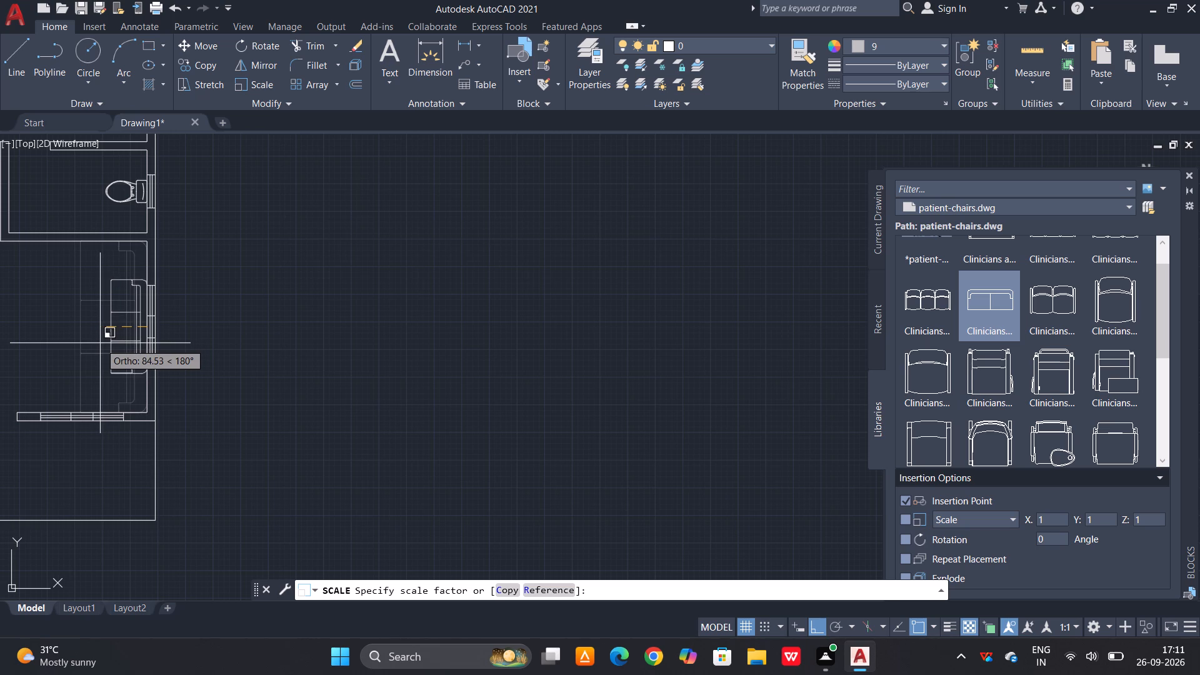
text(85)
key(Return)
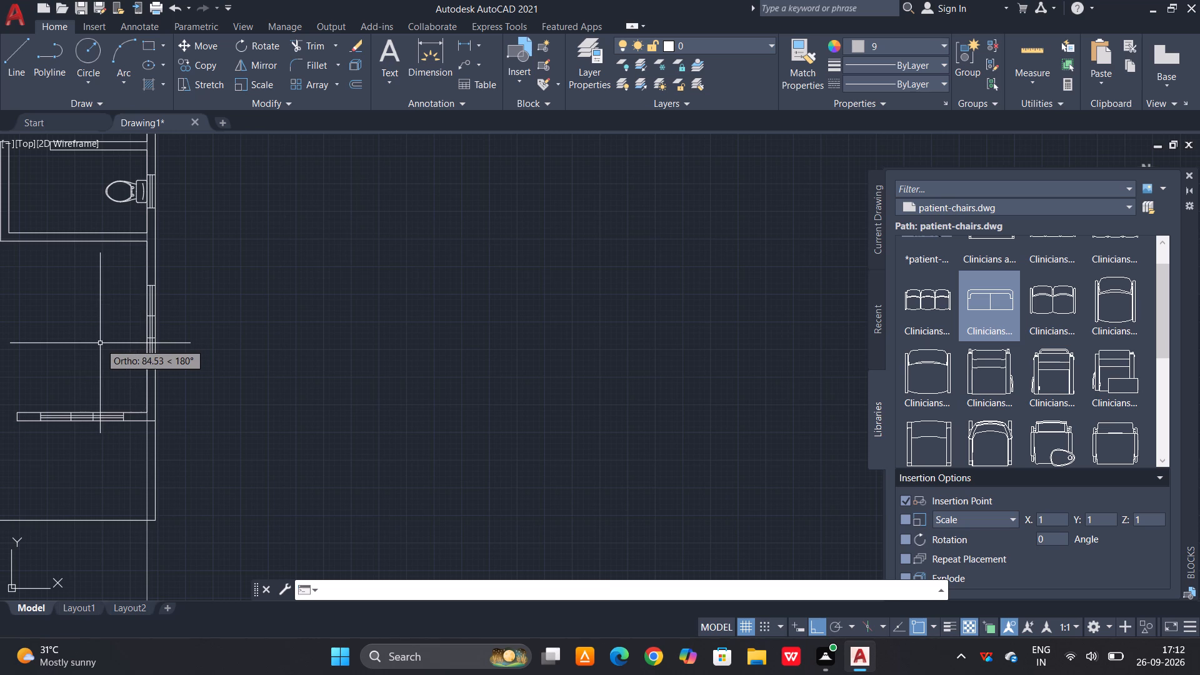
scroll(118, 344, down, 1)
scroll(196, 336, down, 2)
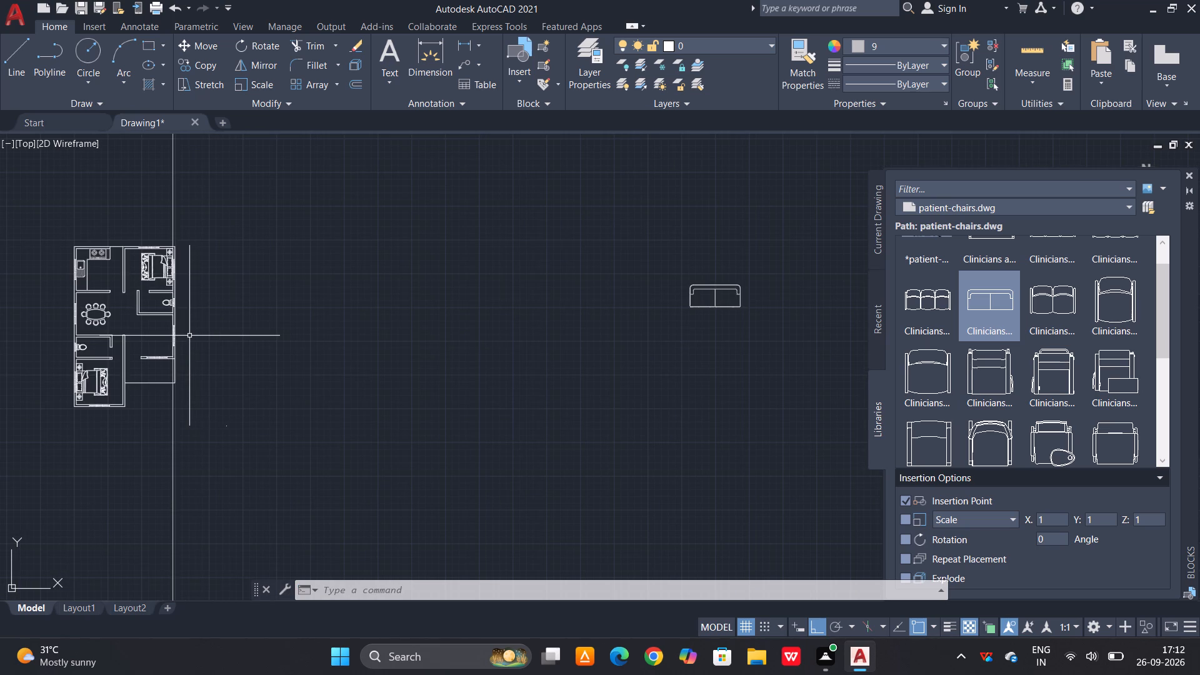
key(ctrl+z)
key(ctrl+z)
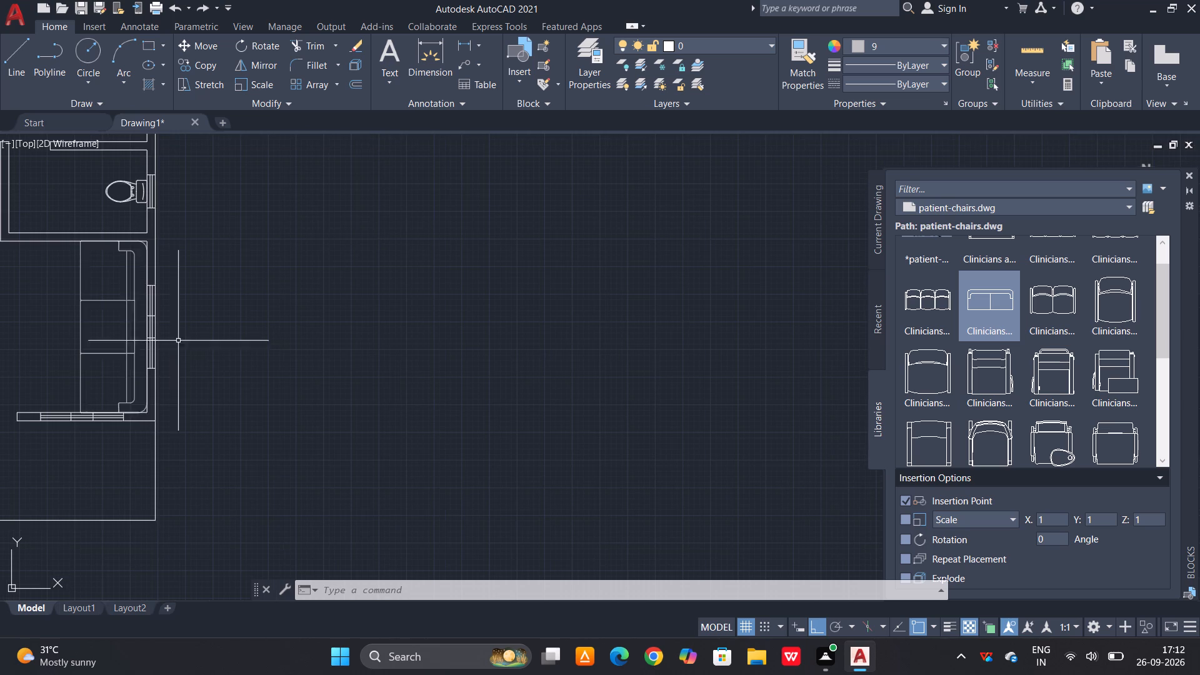
Scale the three-seat sofa down freehand to roughly two-thirds size about the midpoint of its back edge.
click(125, 350)
text(sc)
key(space)
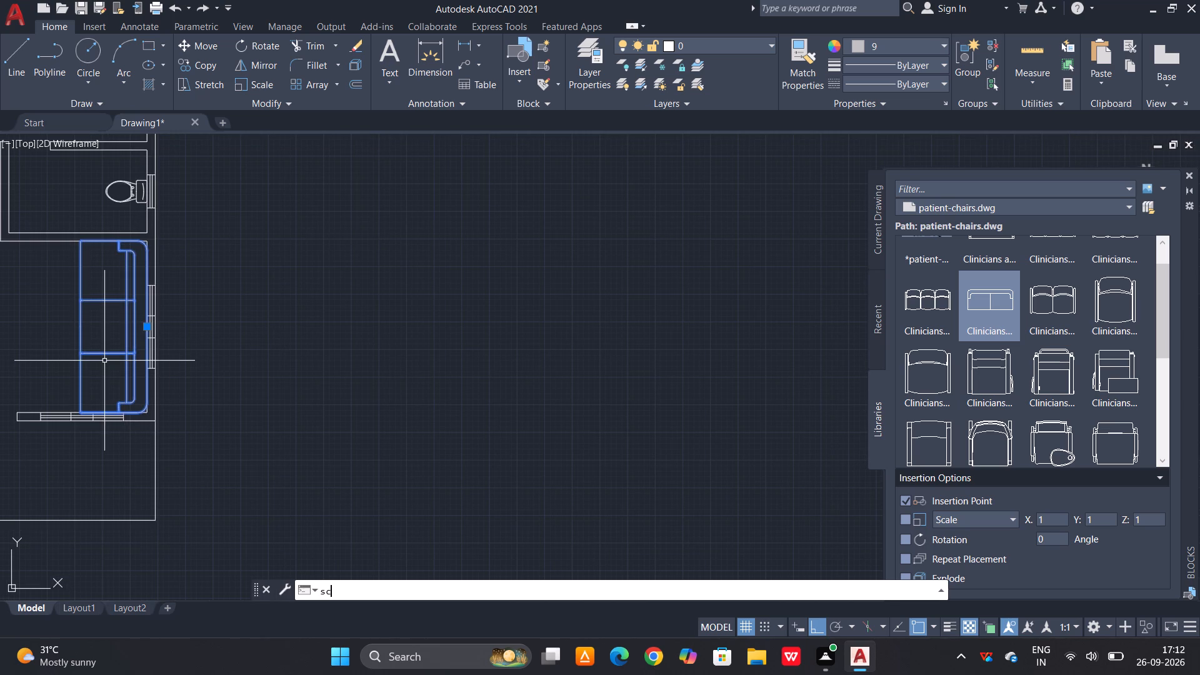
click(146, 327)
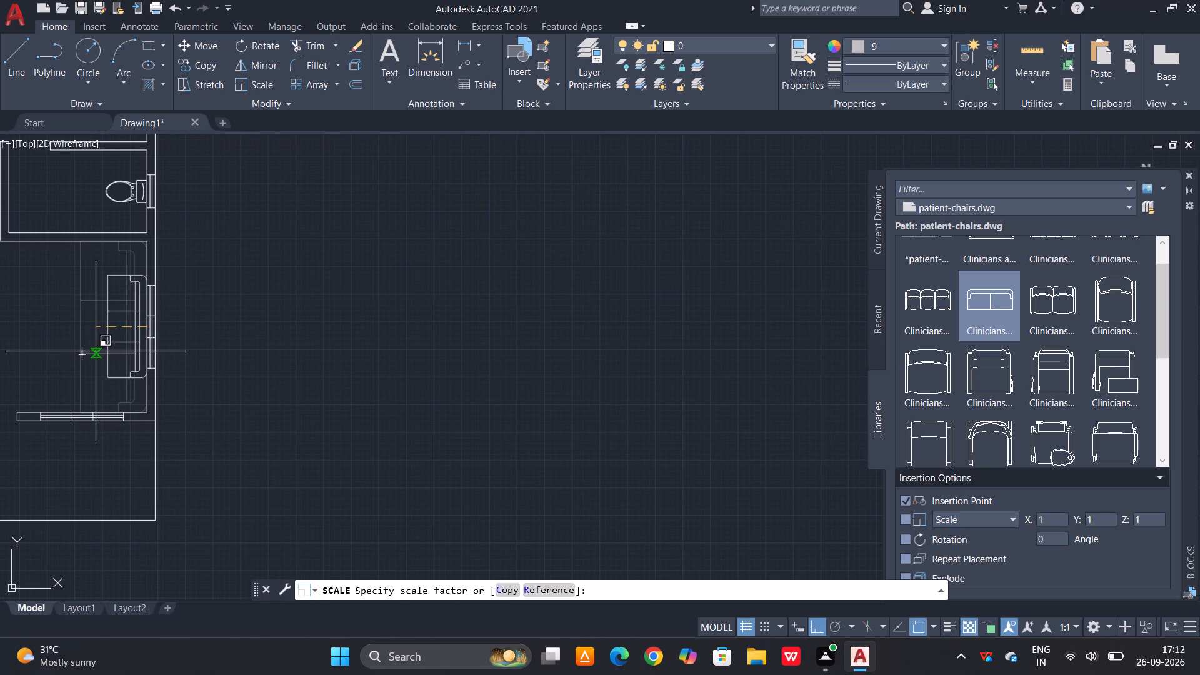
click(99, 351)
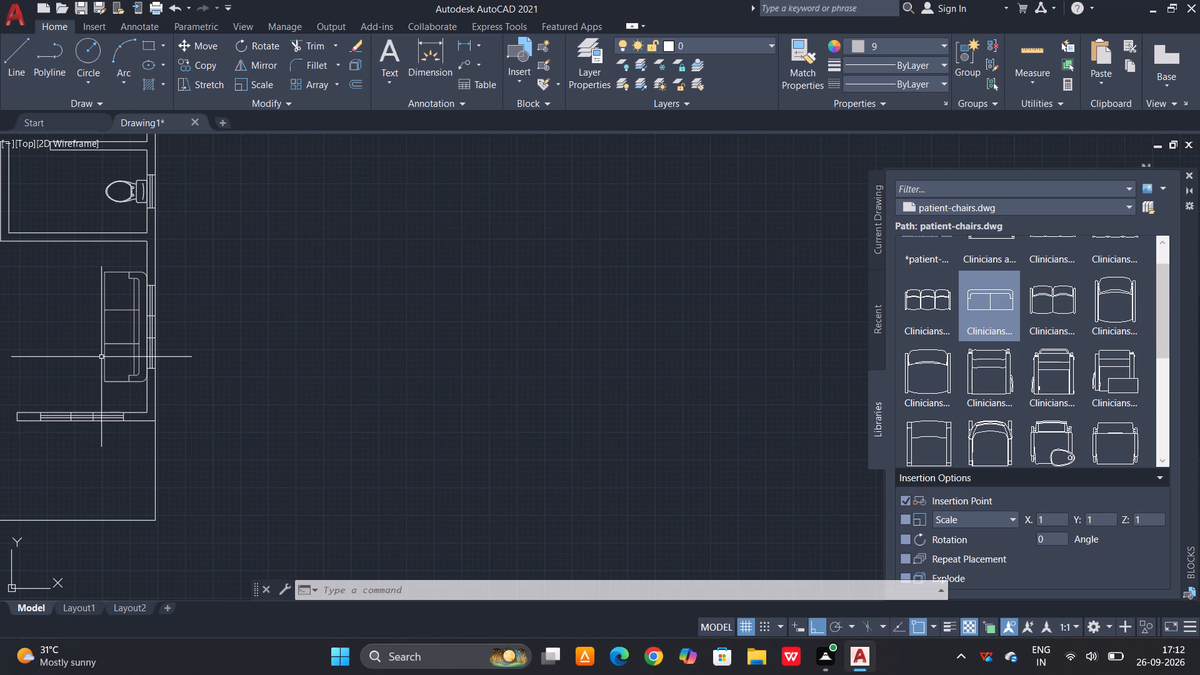
Move the two-seat sofa by its back midpoint against the living-room side of the upper toilet's lower wall.
scroll(122, 356, down, 1)
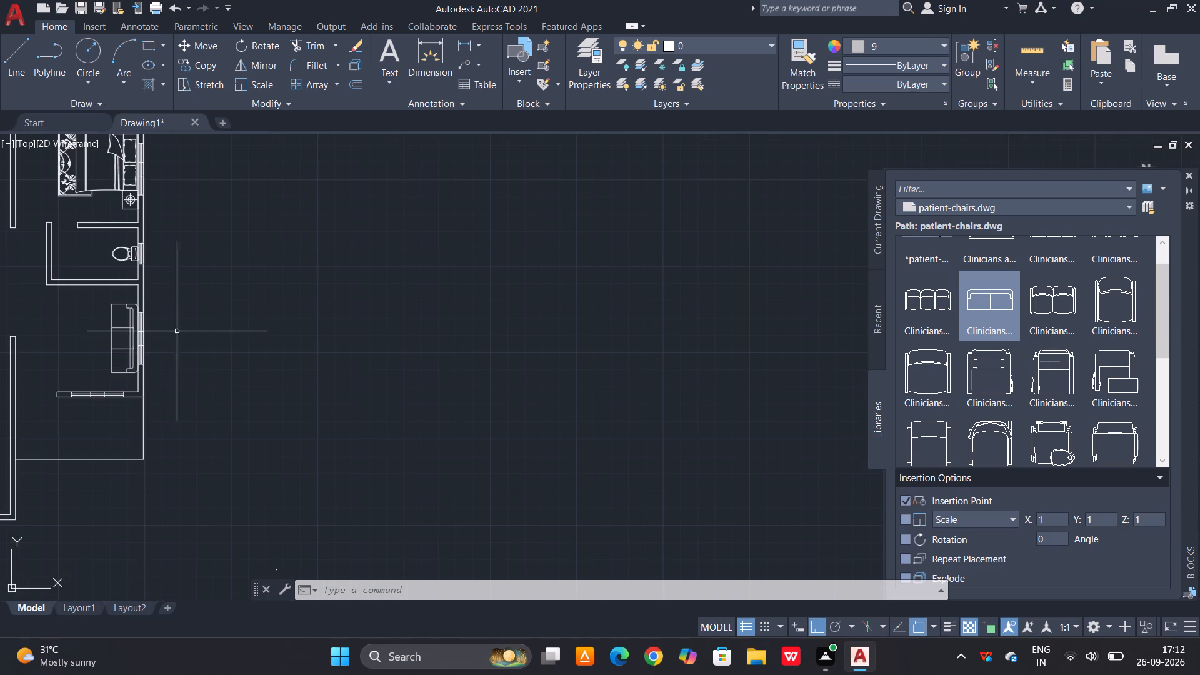
scroll(171, 337, down, 1)
scroll(116, 354, down, 1)
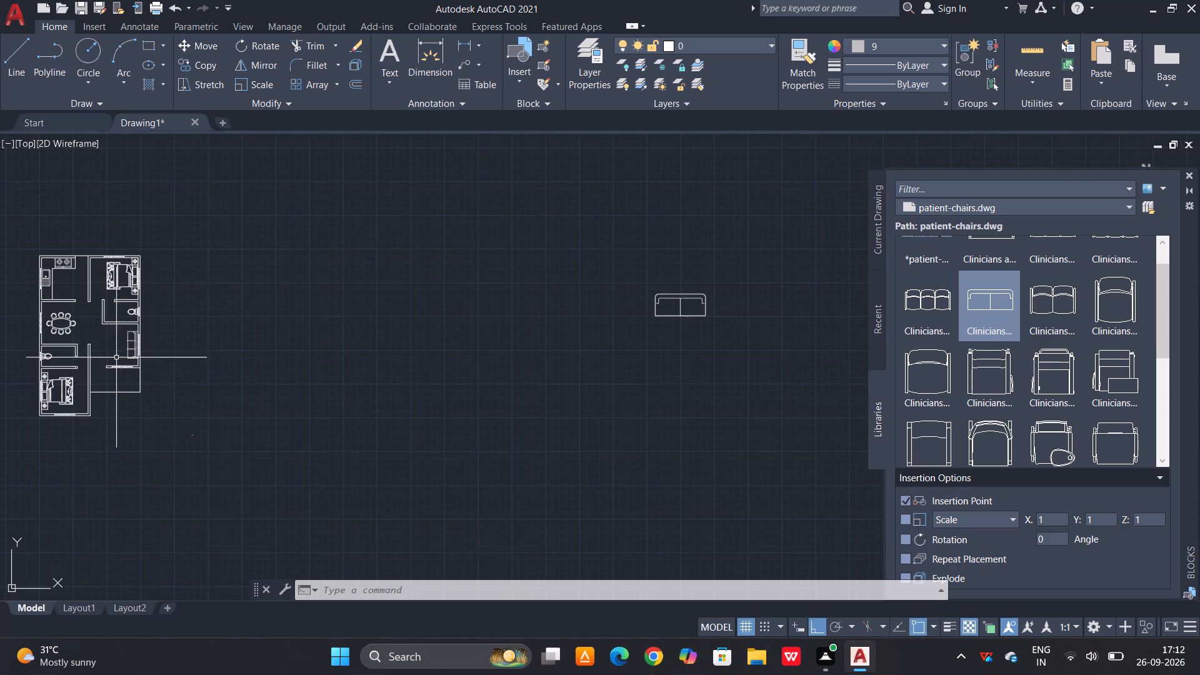
click(675, 292)
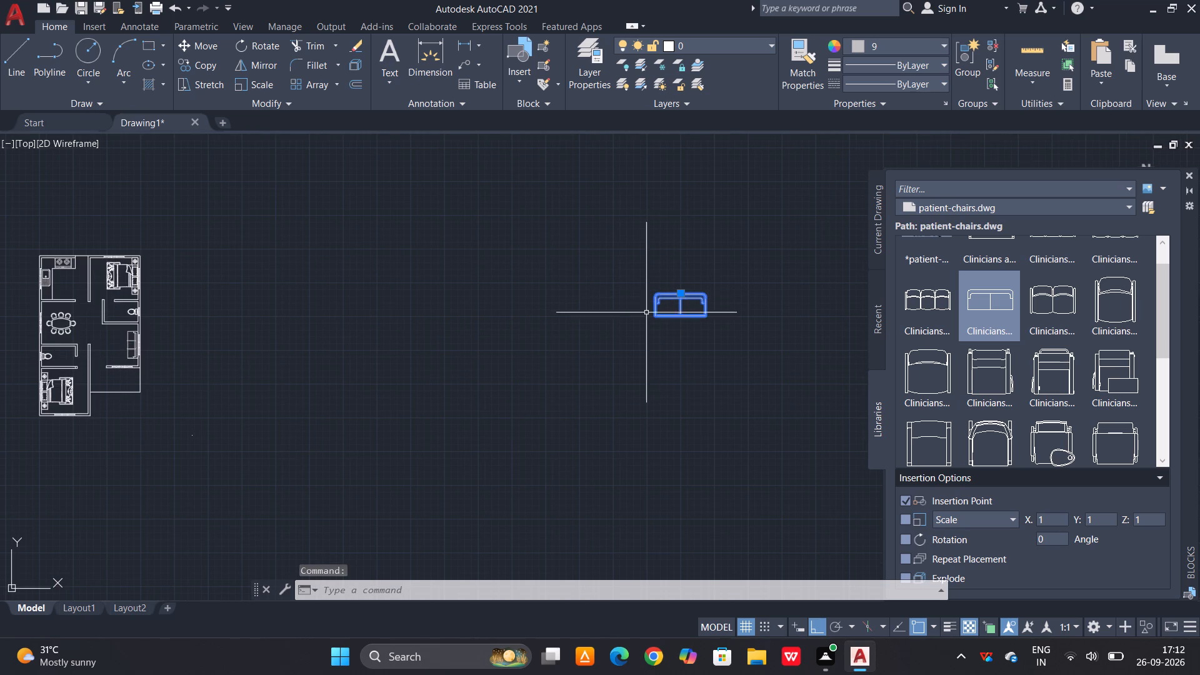
key(m)
key(space)
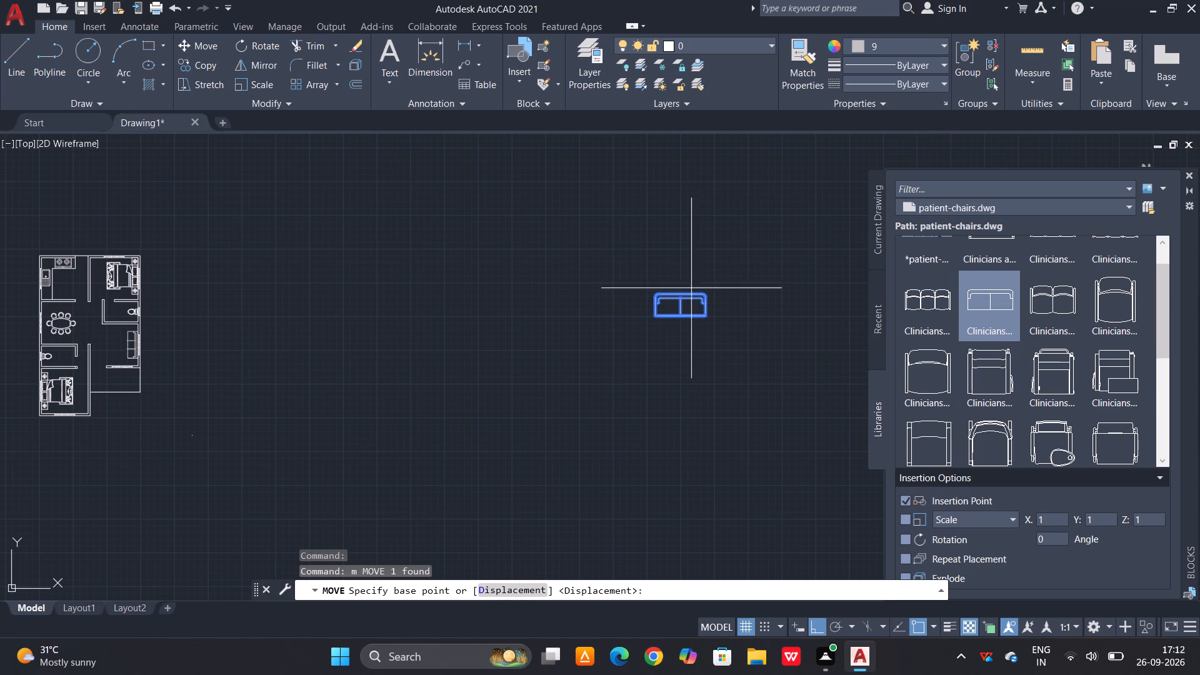
click(677, 290)
scroll(659, 314, down, 3)
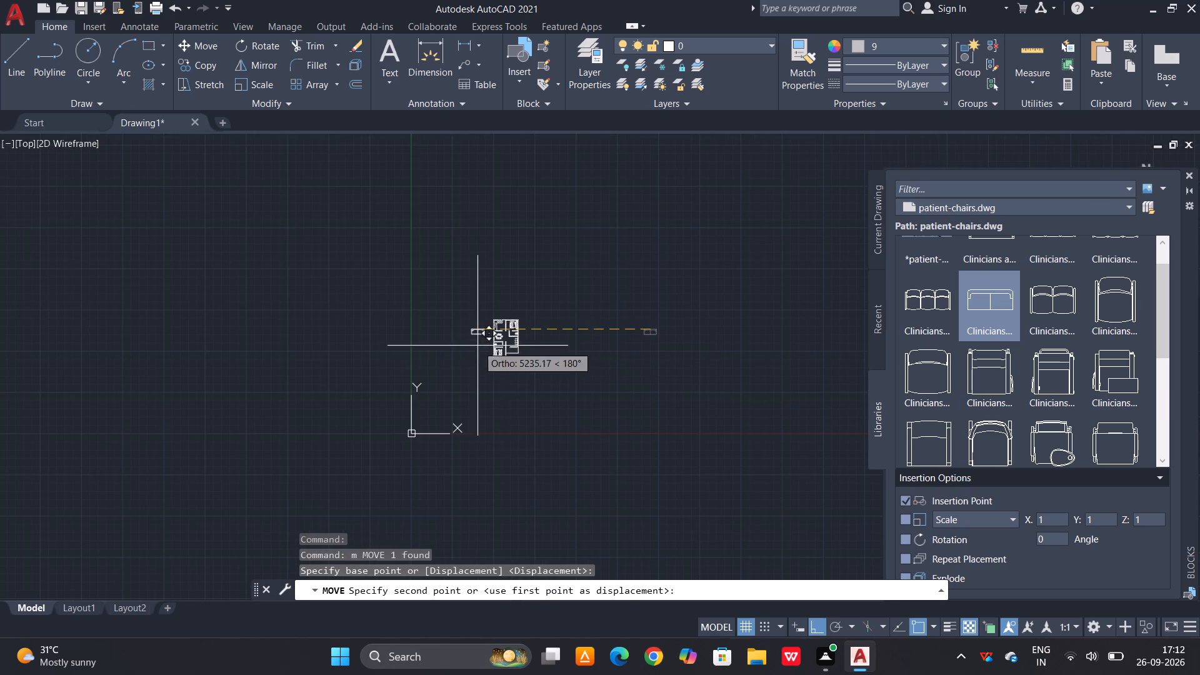
scroll(509, 322, up, 7)
scroll(499, 371, up, 1)
scroll(497, 390, down, 3)
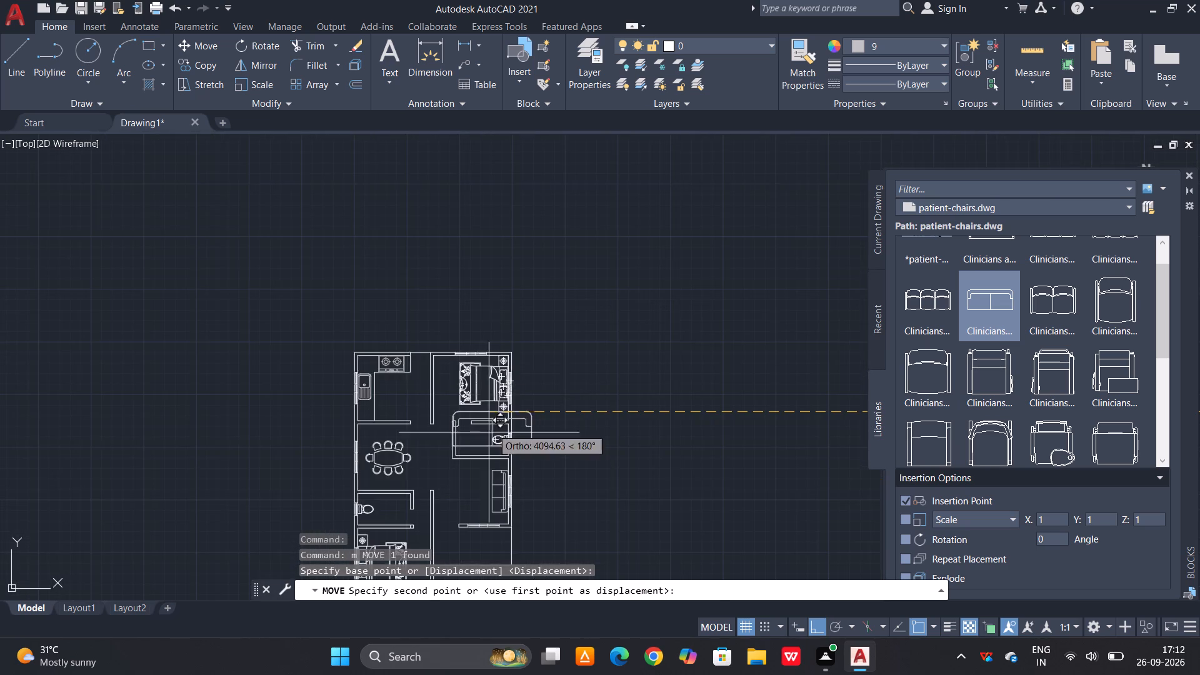
scroll(477, 467, up, 3)
click(484, 421)
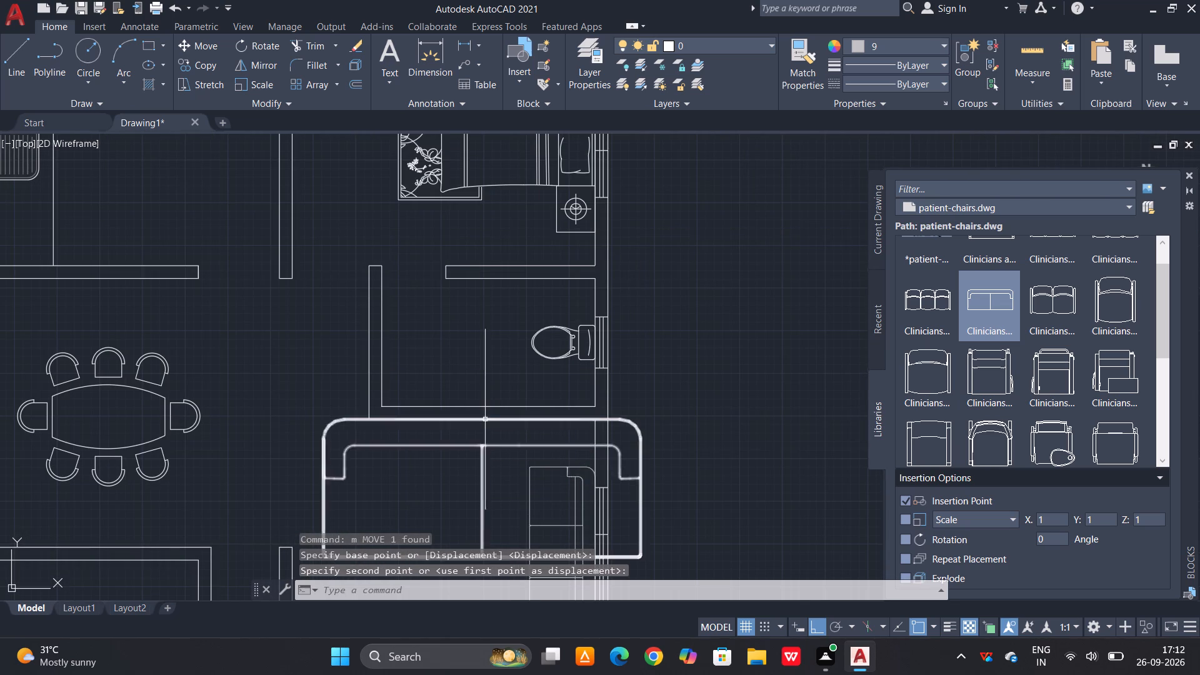
key(Escape)
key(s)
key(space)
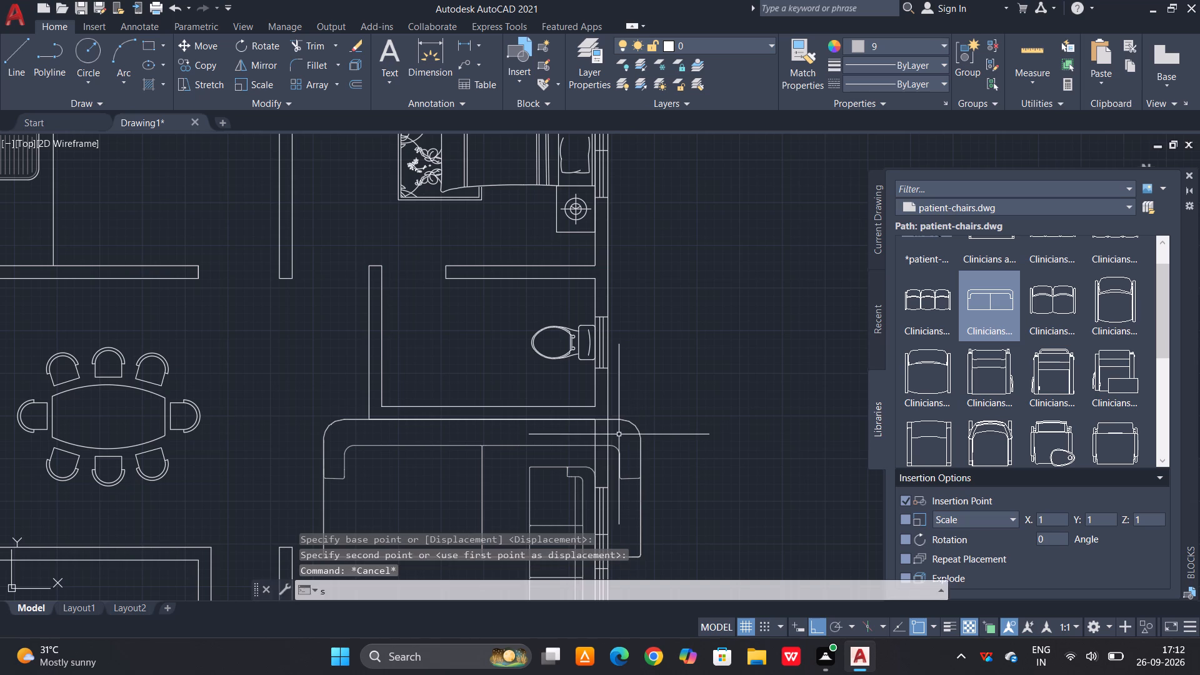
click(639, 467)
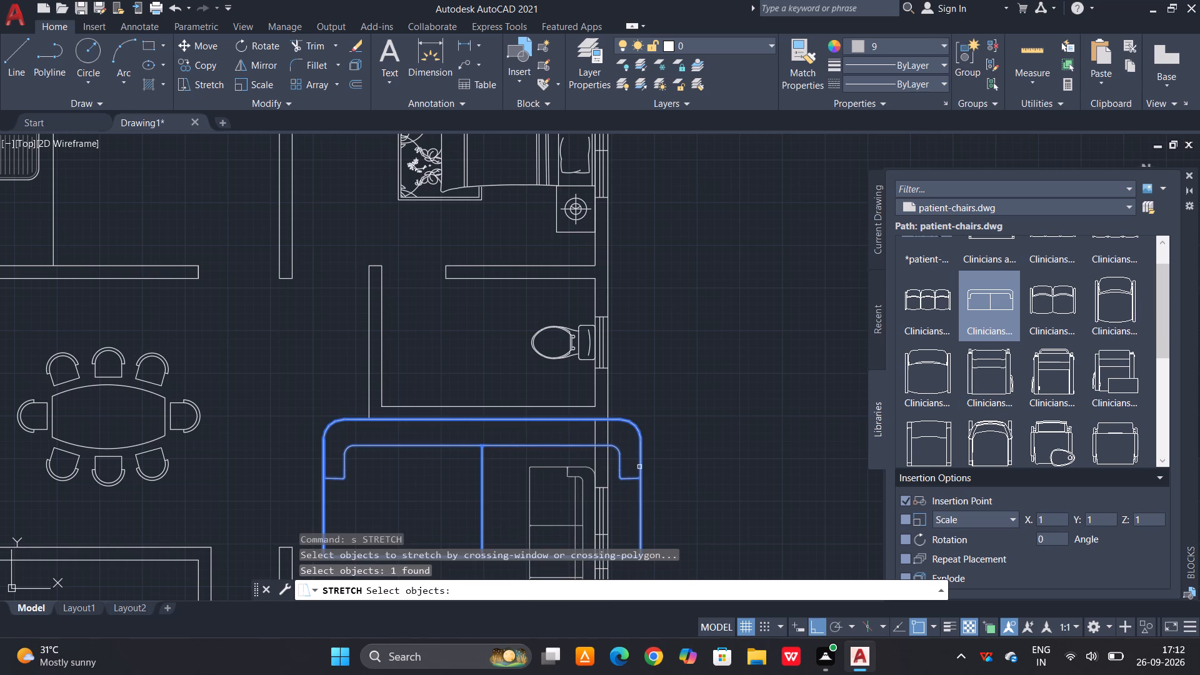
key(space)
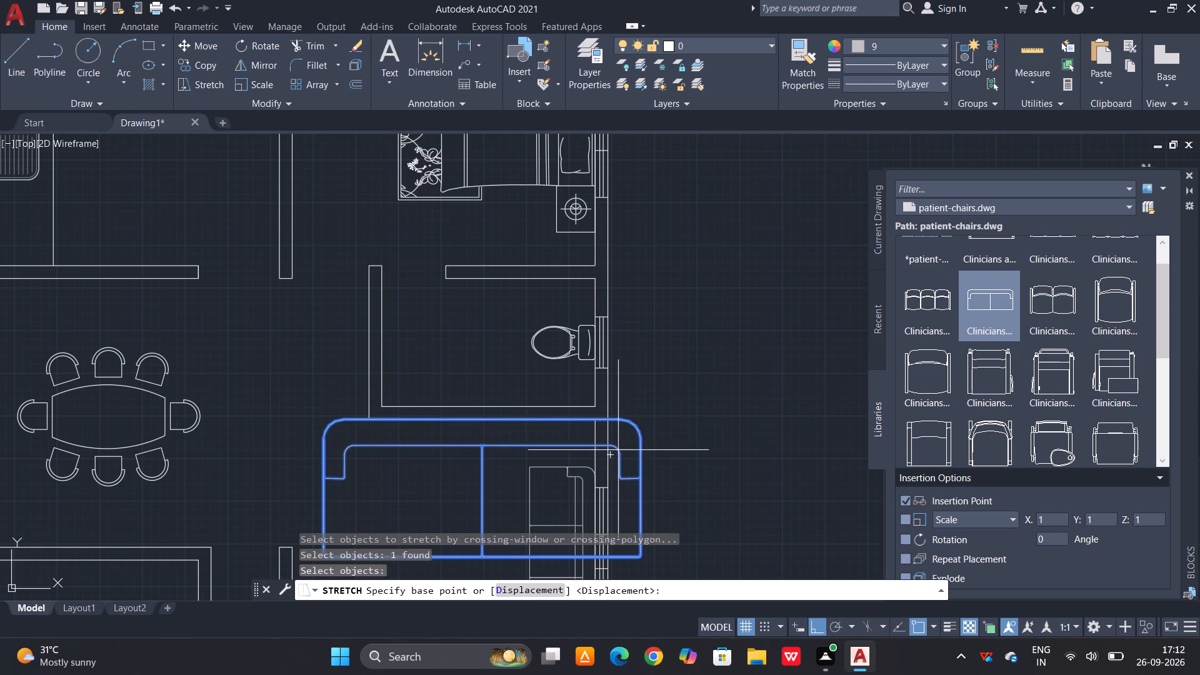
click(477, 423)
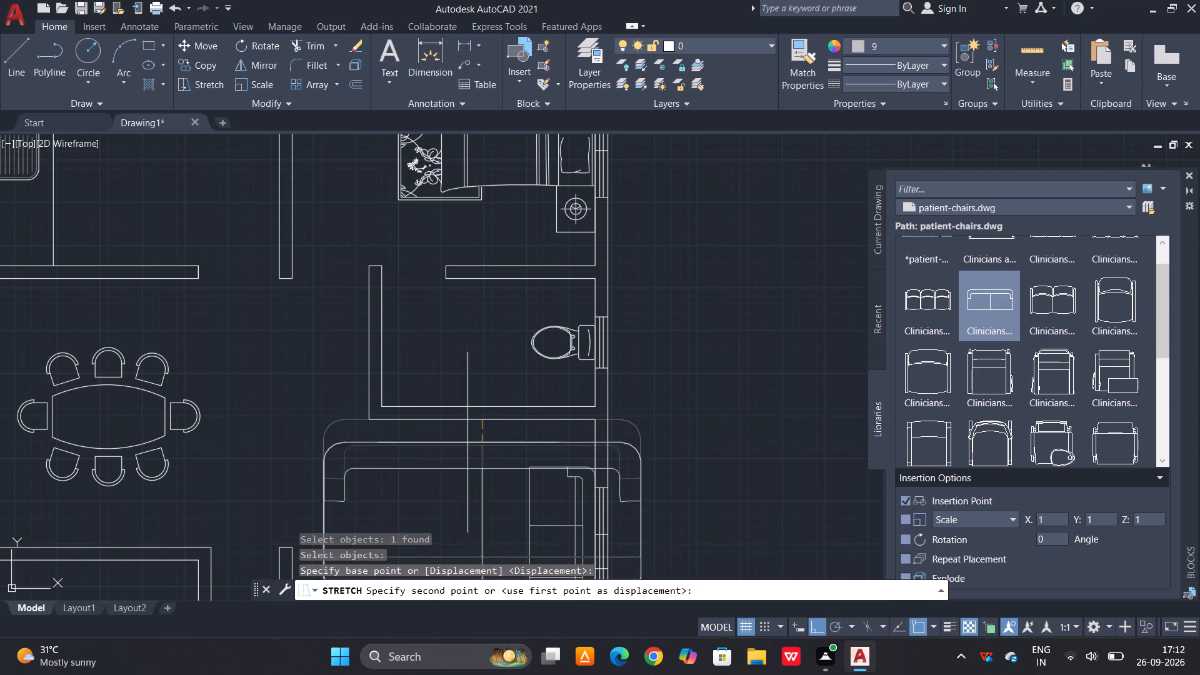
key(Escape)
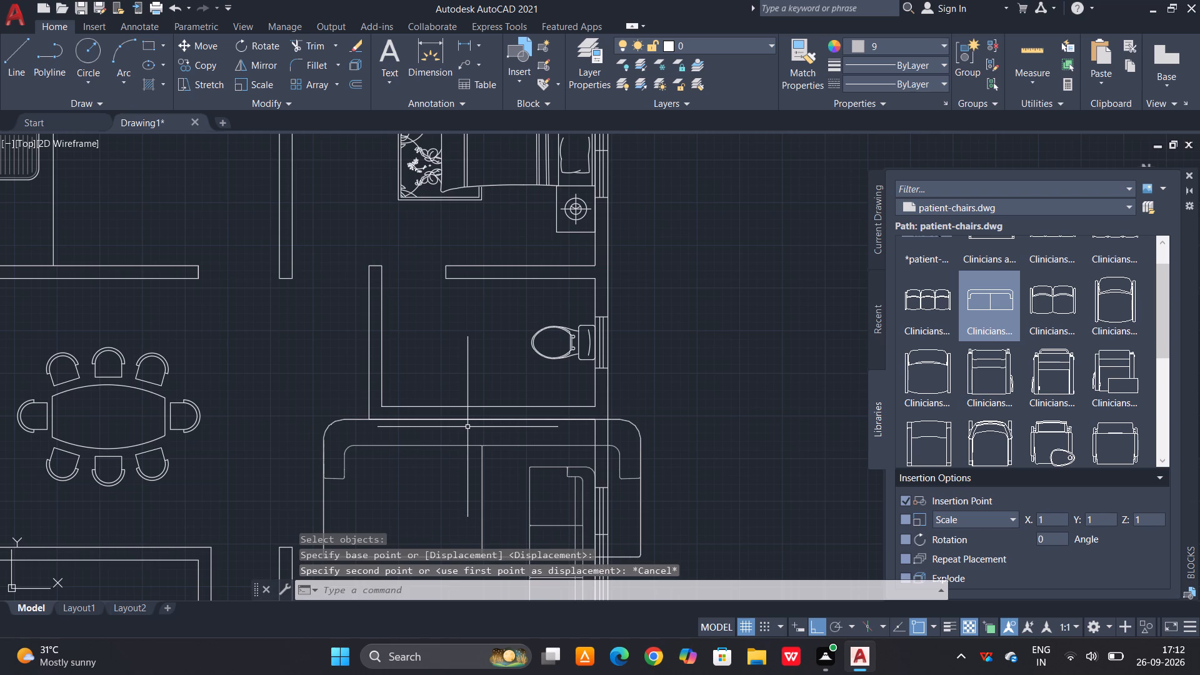
Scale the two-seat sofa down freehand to roughly two-fifths size about the midpoint of its back edge.
text(sc)
key(space)
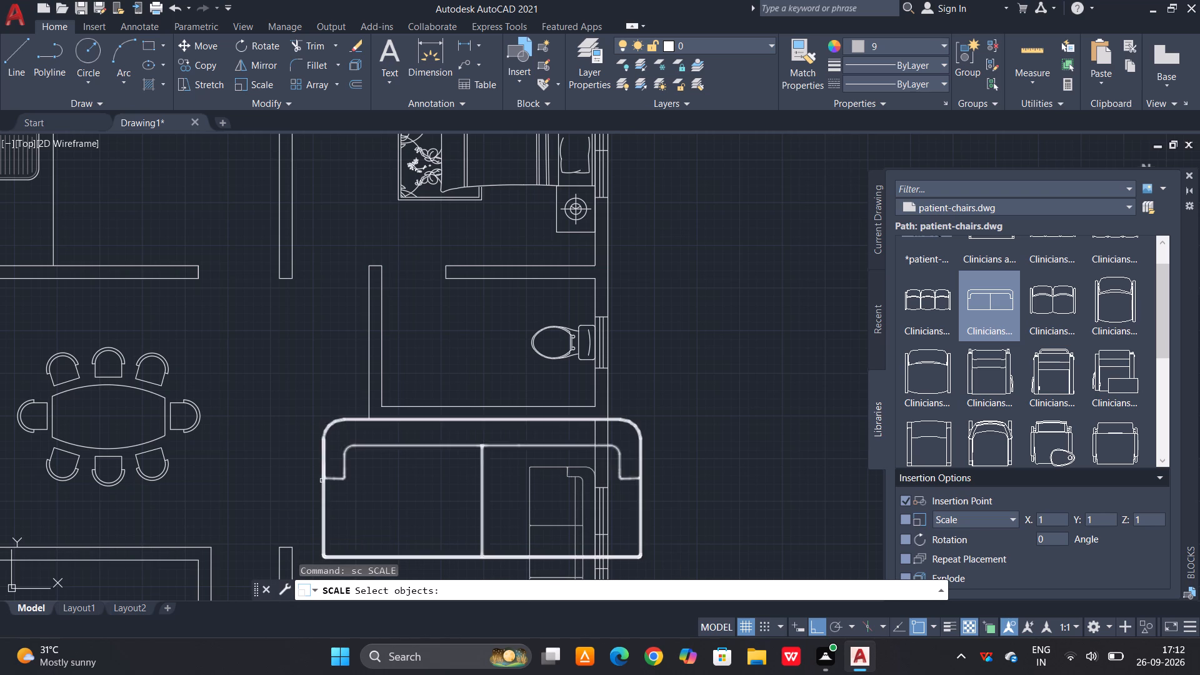
click(319, 484)
click(340, 474)
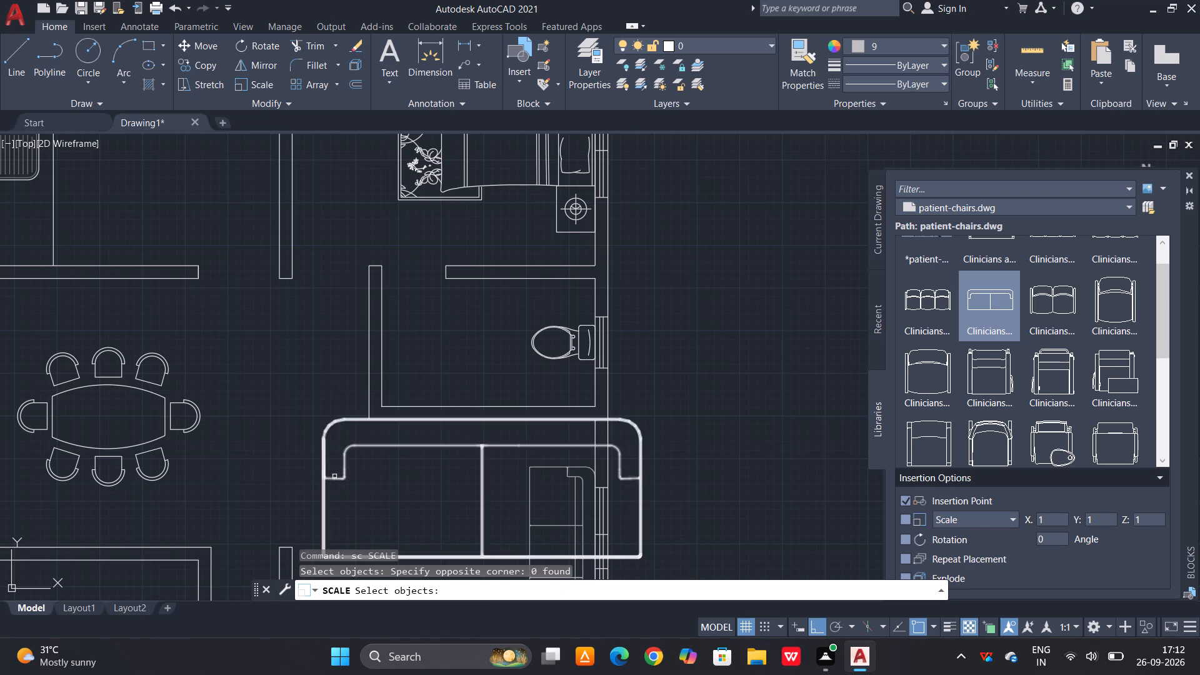
click(331, 481)
click(346, 474)
click(329, 481)
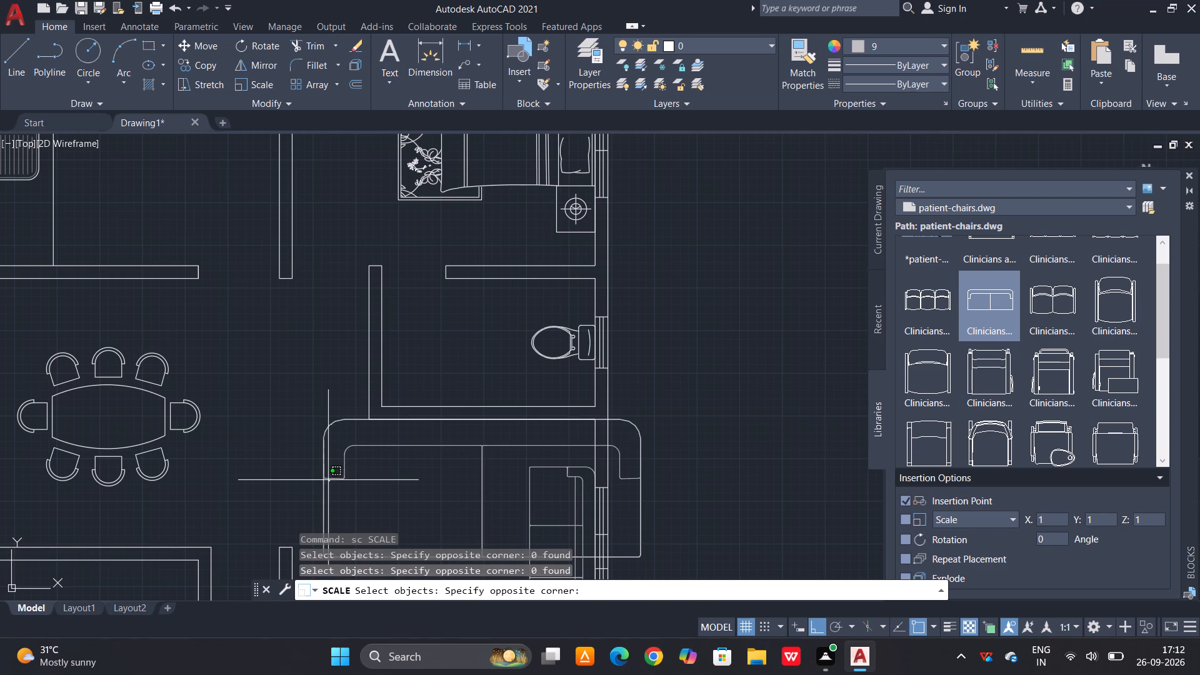
click(328, 480)
click(322, 470)
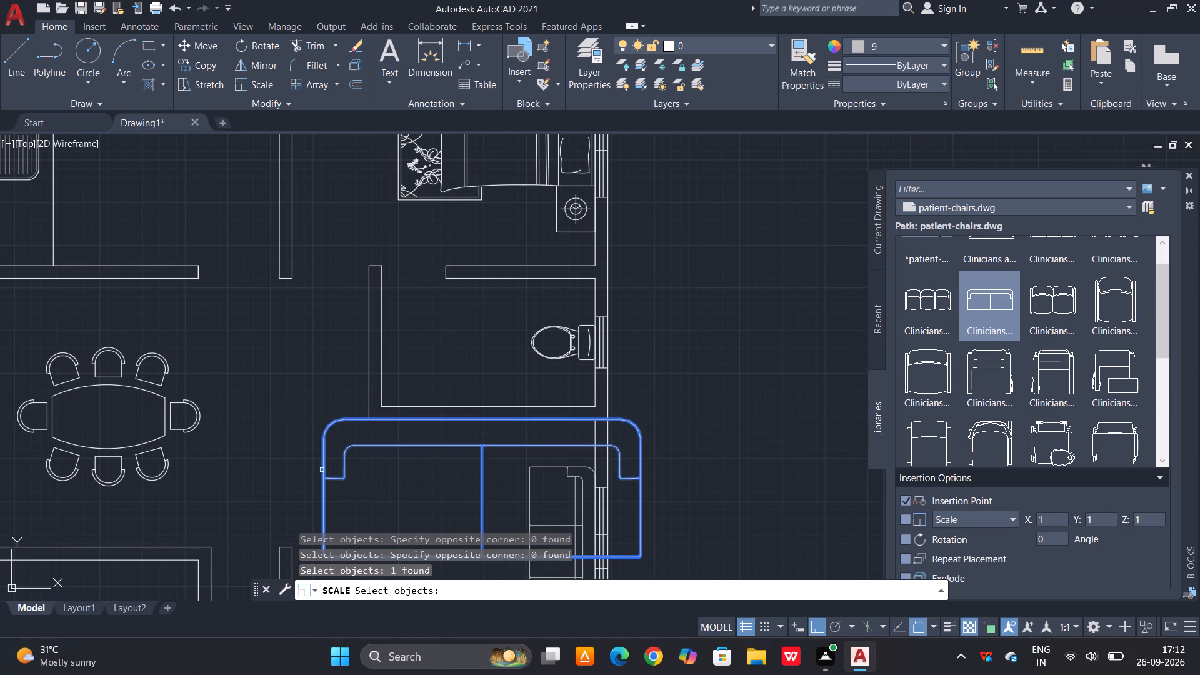
key(space)
click(482, 421)
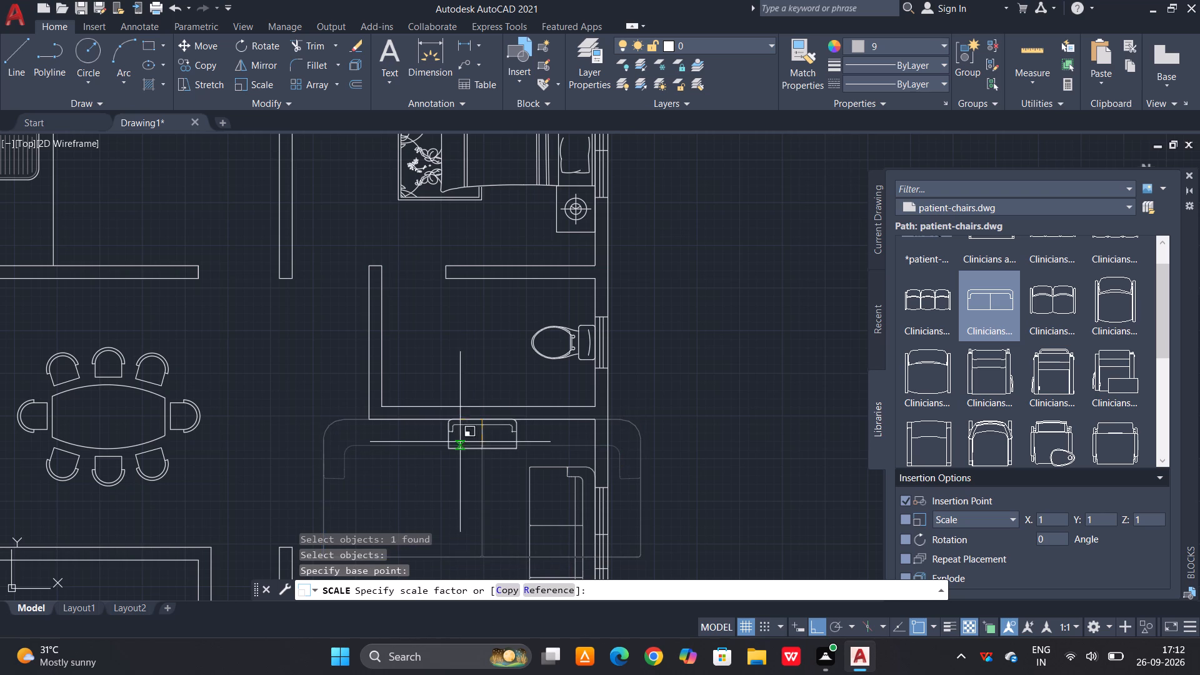
click(421, 477)
Move the three-seat sofa by its back midpoint slightly down along the living room's window wall, away from the two-seat sofa.
scroll(479, 451, down, 1)
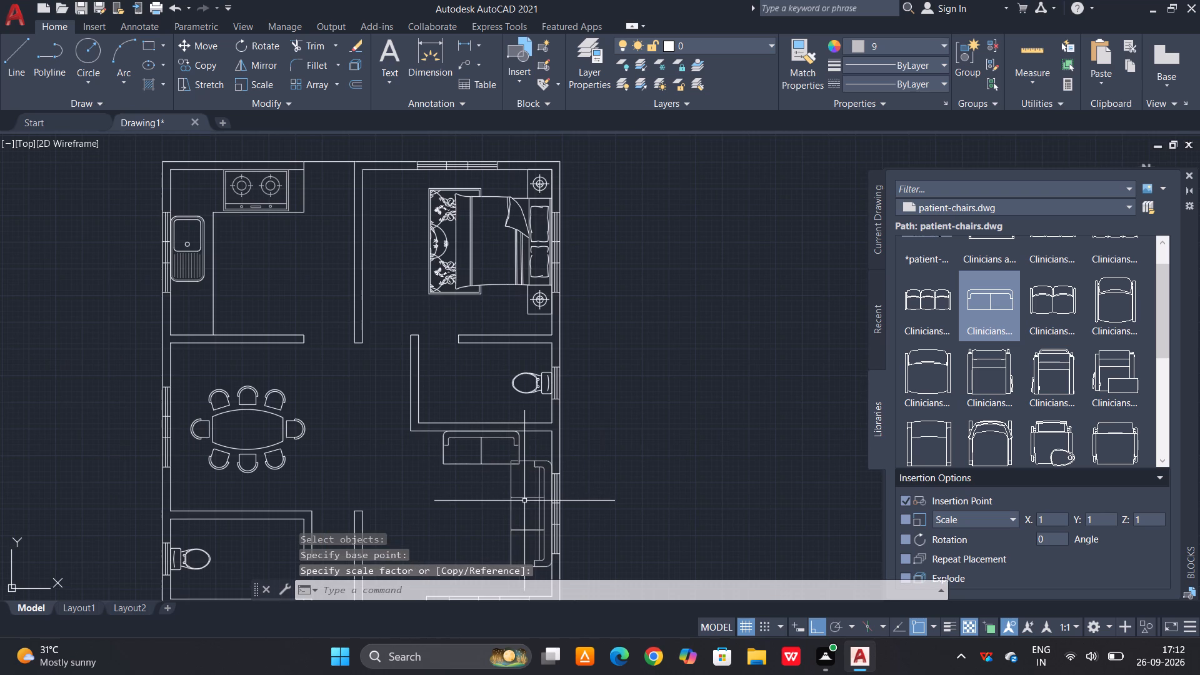
click(524, 501)
click(479, 514)
scroll(529, 476, up, 1)
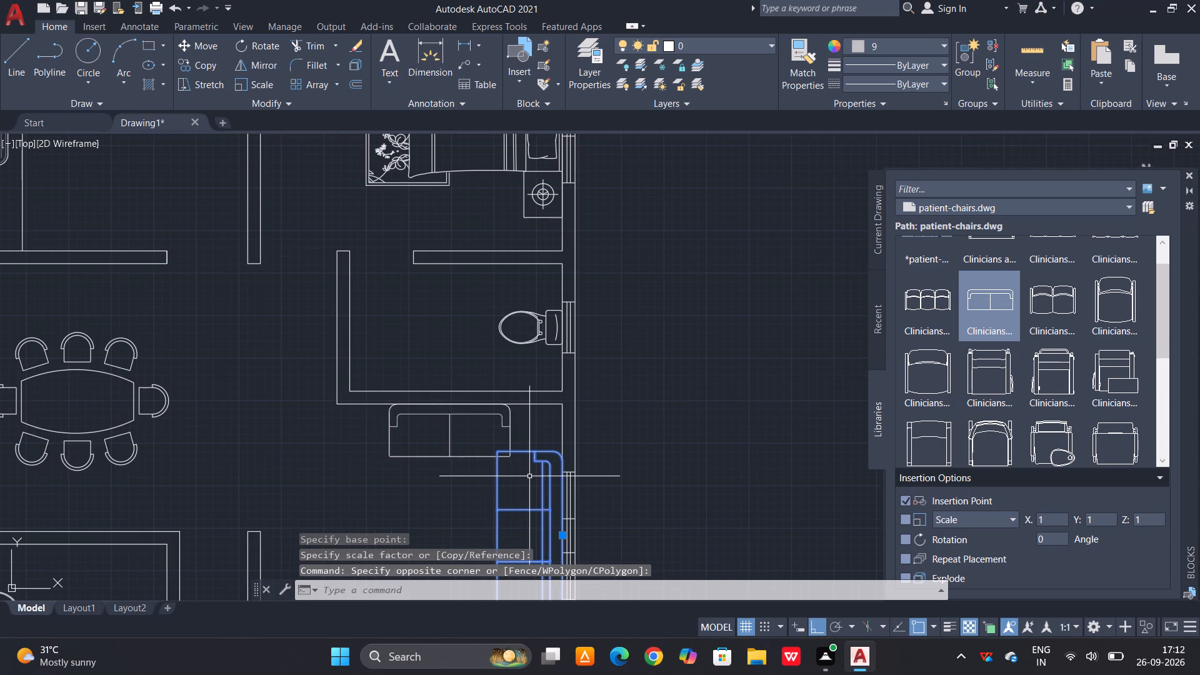
key(m)
key(space)
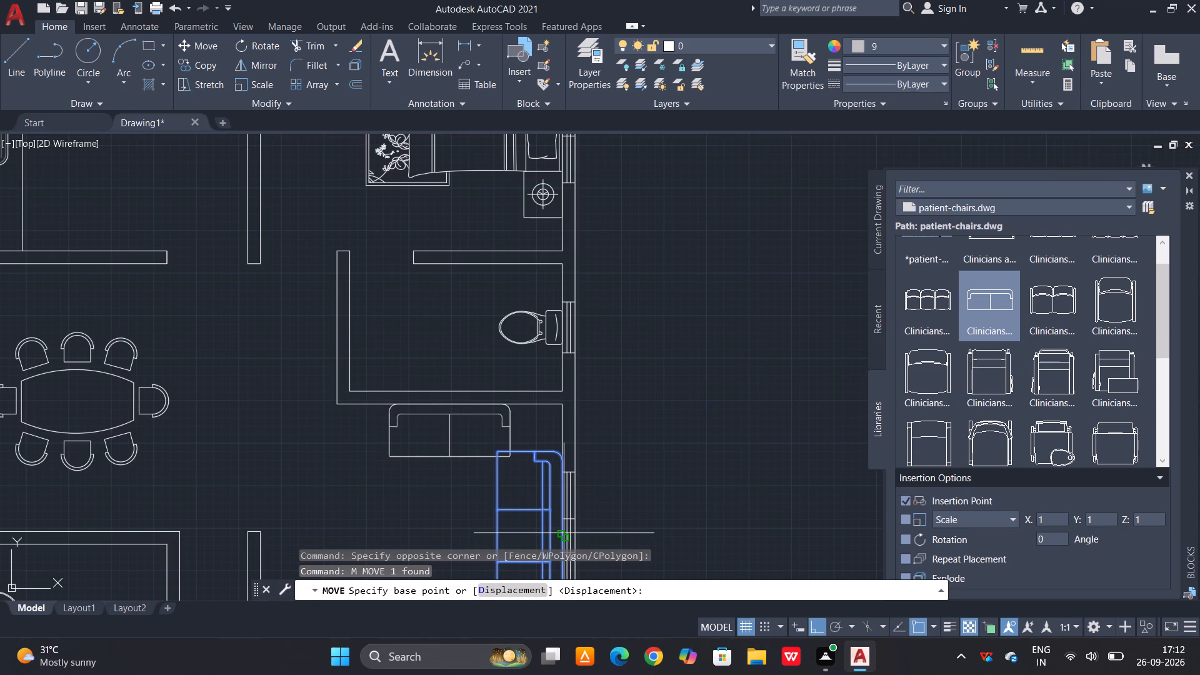
click(564, 533)
scroll(558, 527, down, 2)
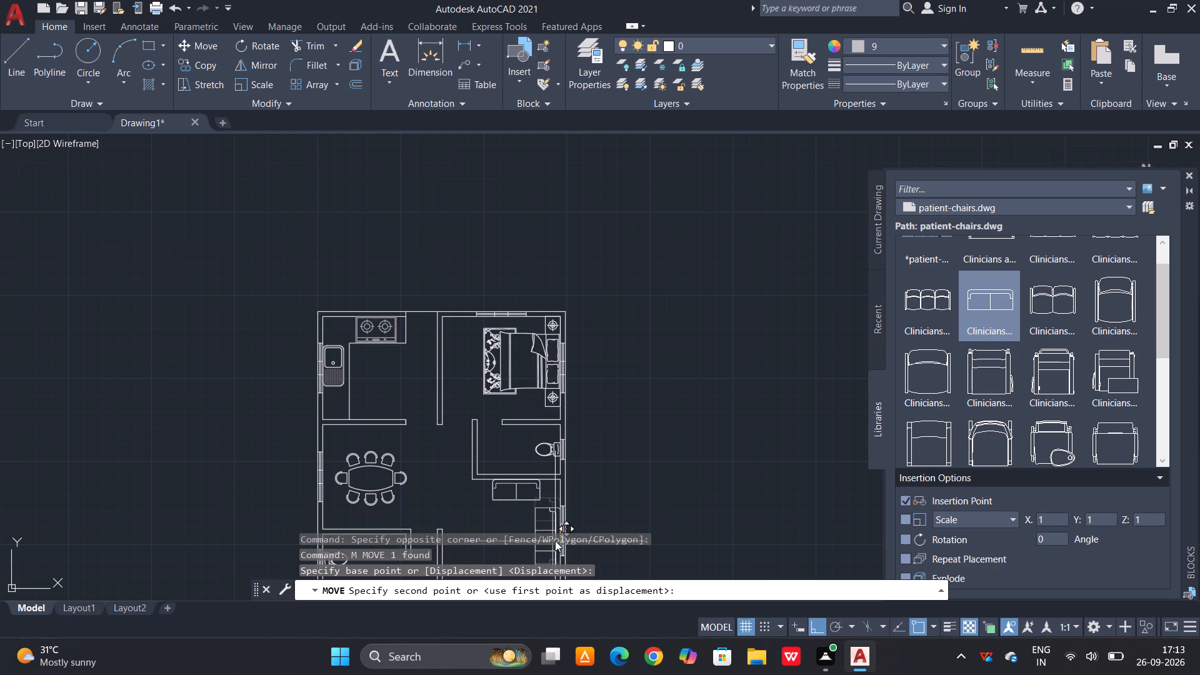
click(555, 539)
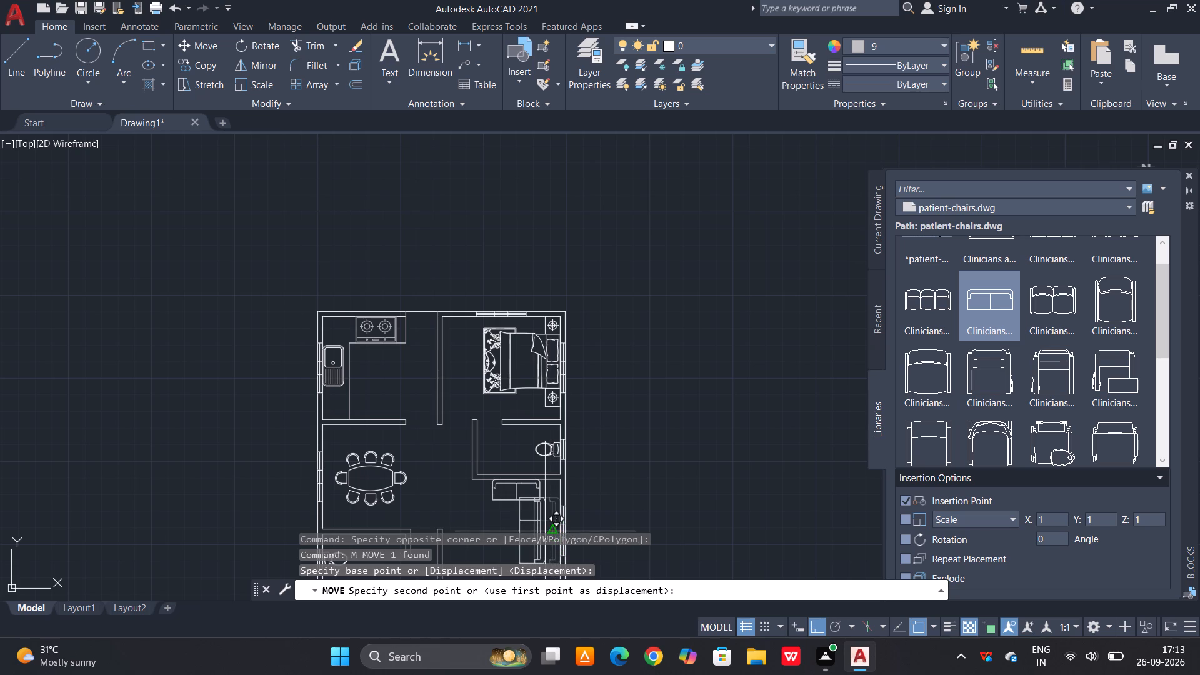
scroll(553, 476, down, 2)
scroll(544, 501, up, 3)
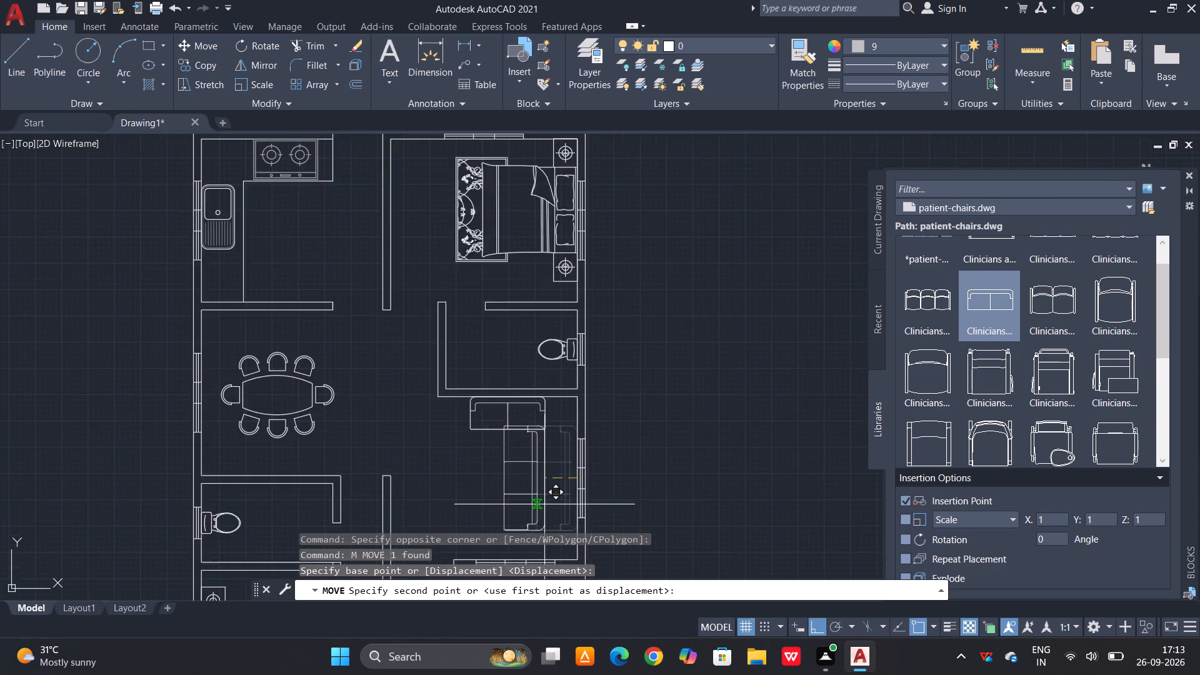
scroll(544, 504, up, 3)
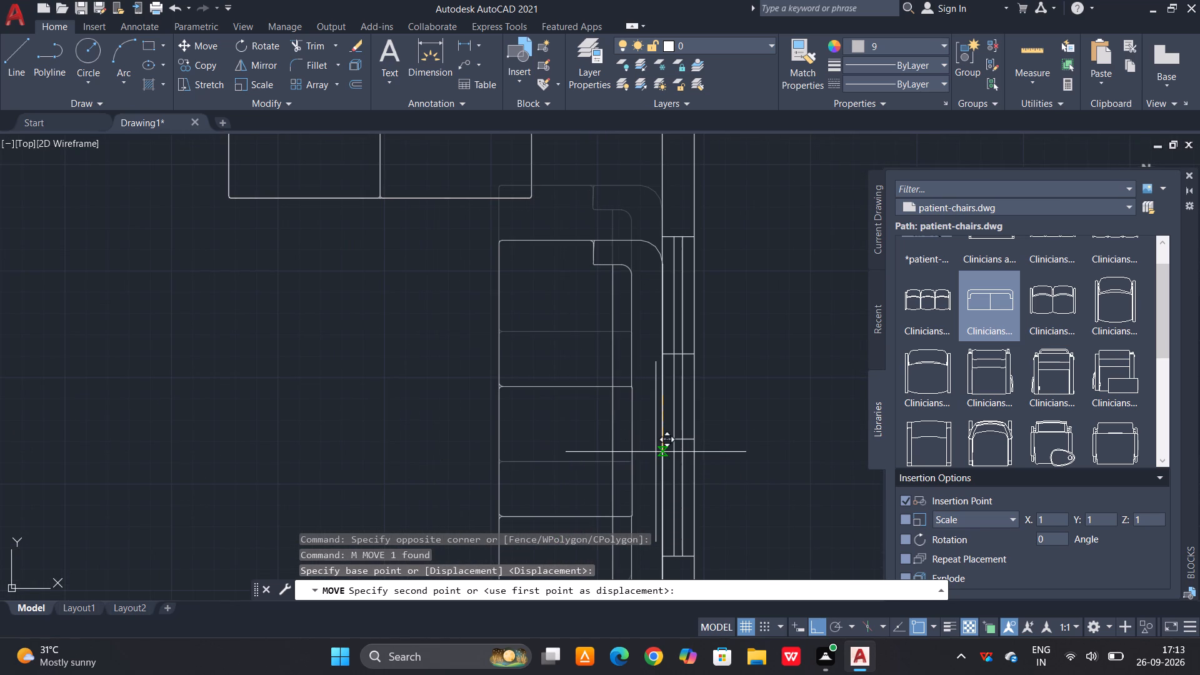
click(660, 453)
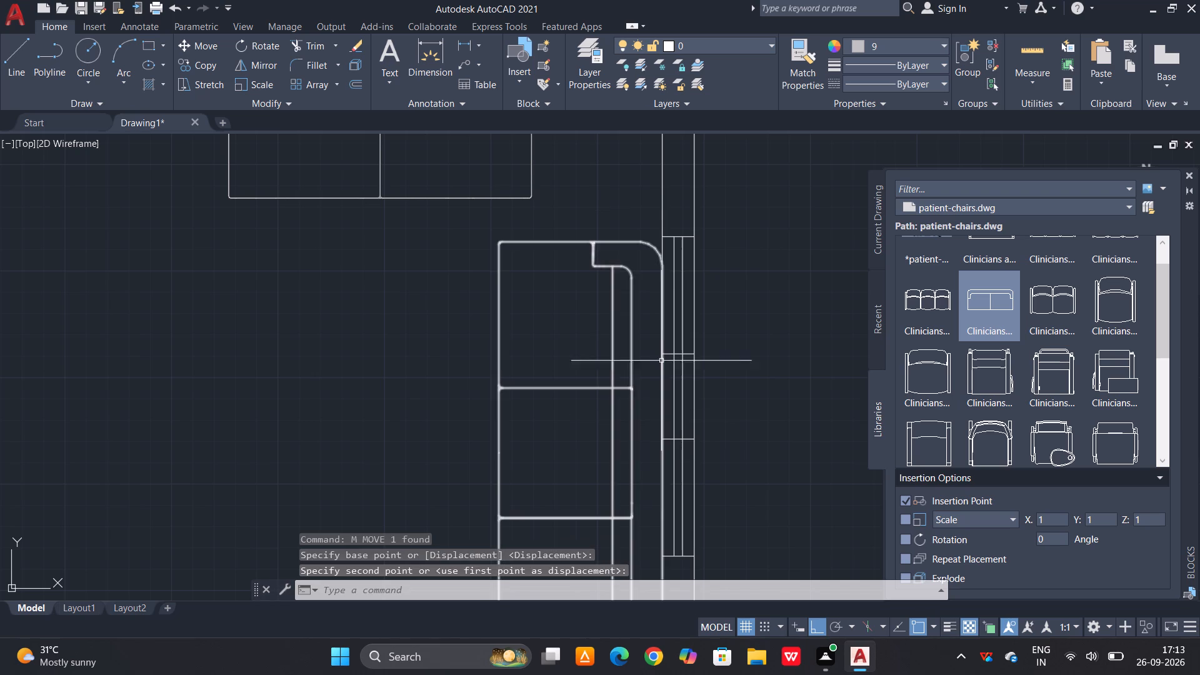
Draw a small, nearly square side-table rectangle in the living room corner between the two-seat and three-seat sofas.
scroll(661, 329, down, 3)
scroll(657, 297, up, 3)
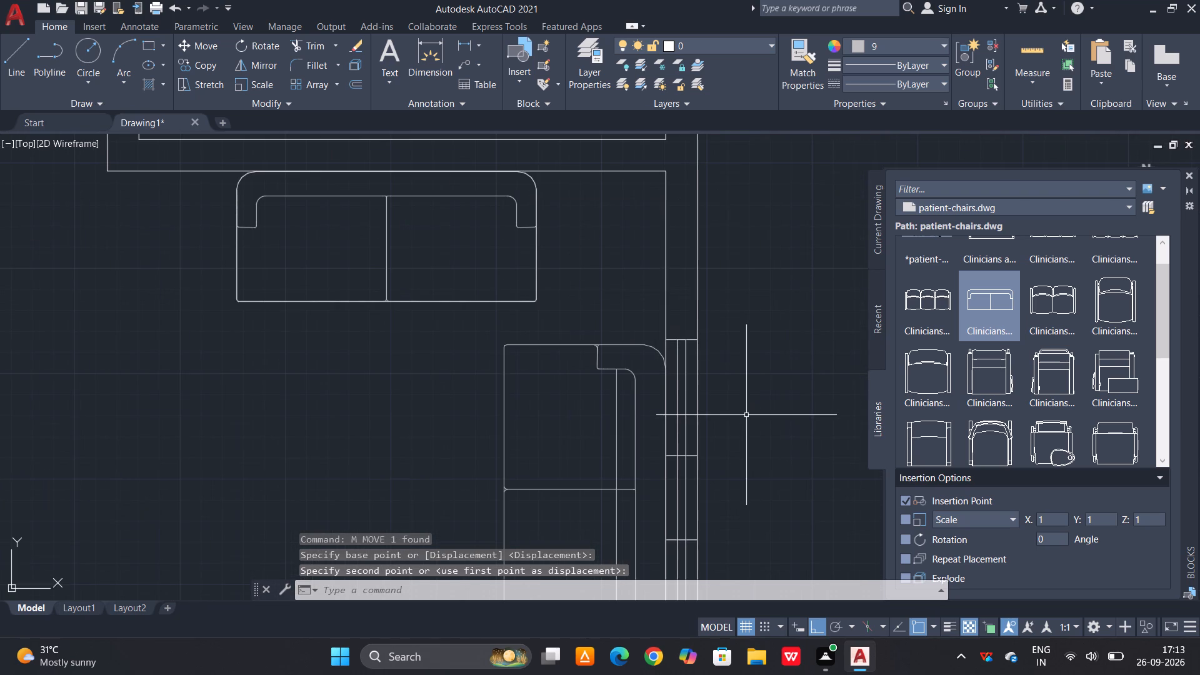
key(Escape)
text(rec)
key(space)
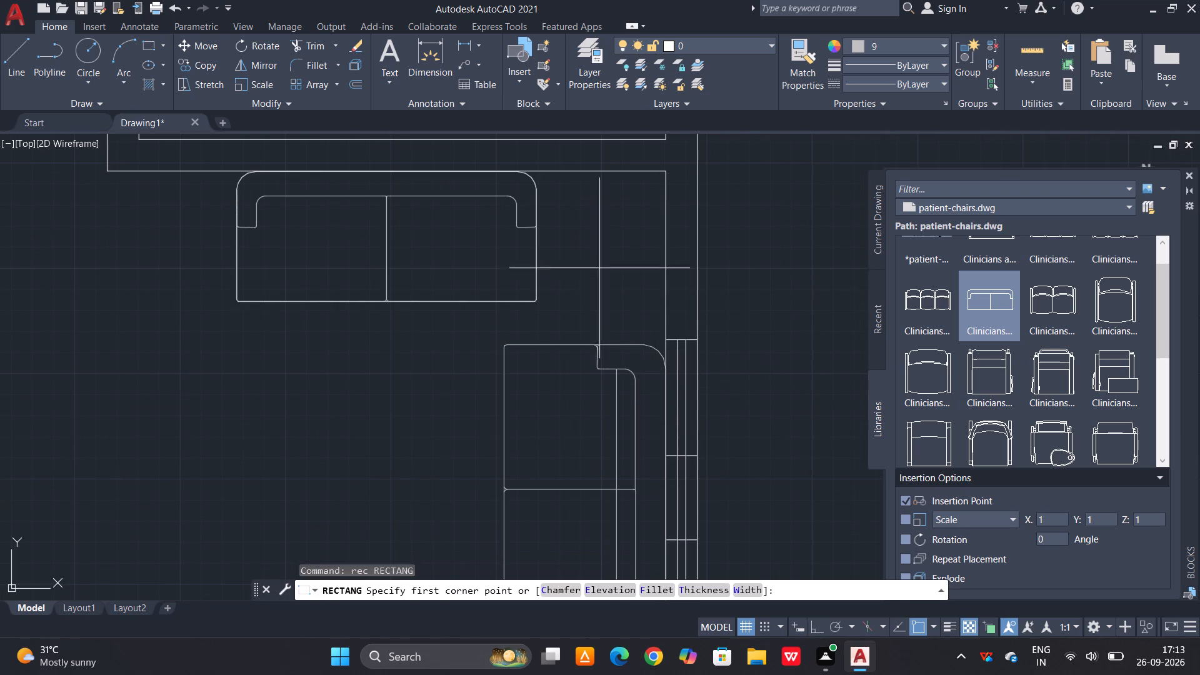
click(564, 219)
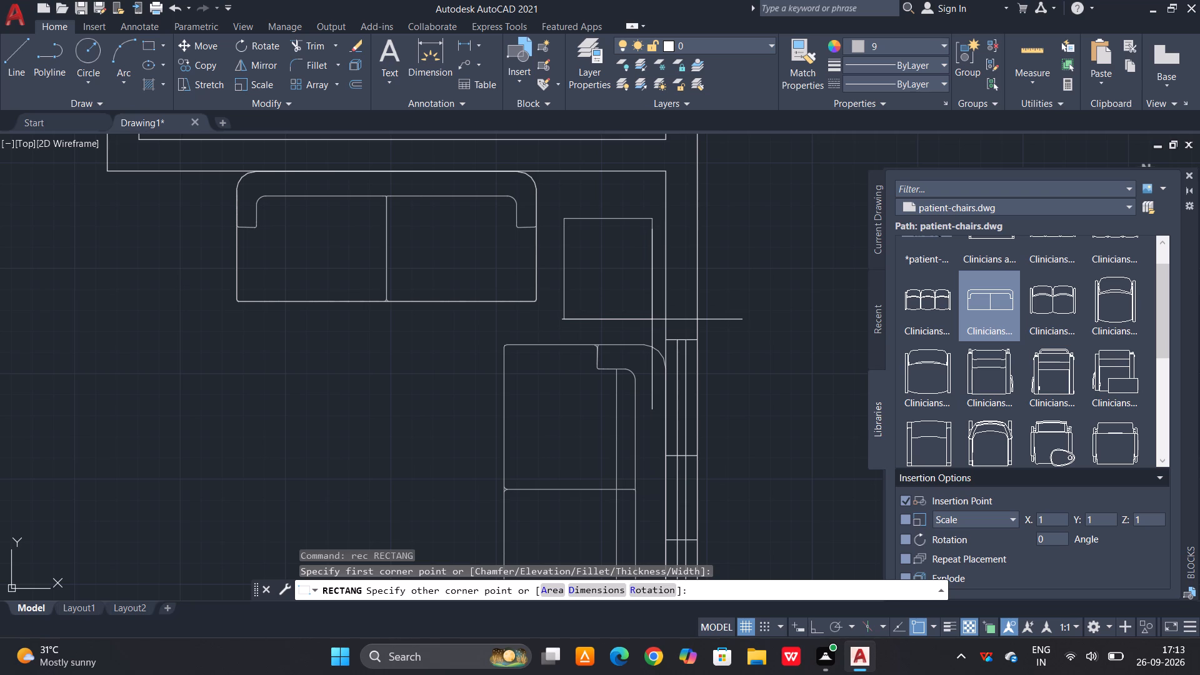
click(652, 319)
Move the side table by its top-edge midpoint slightly up, roughly level with the two-seat sofa's front edge.
scroll(632, 255, up, 1)
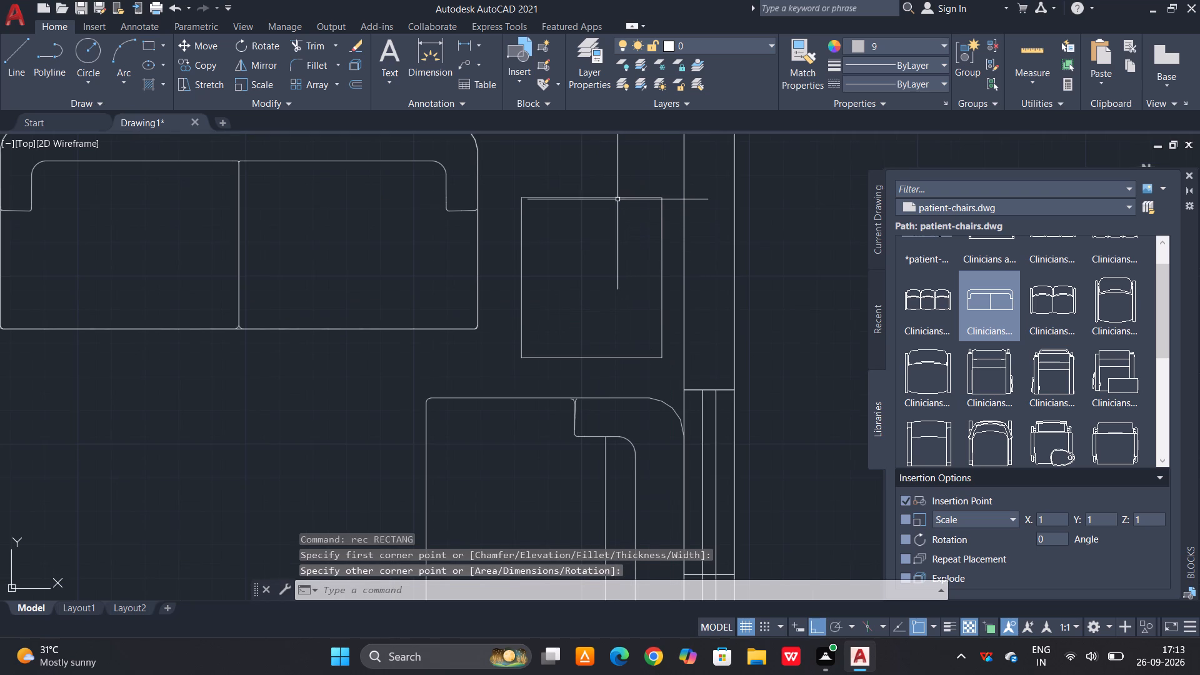
click(617, 199)
key(m)
key(space)
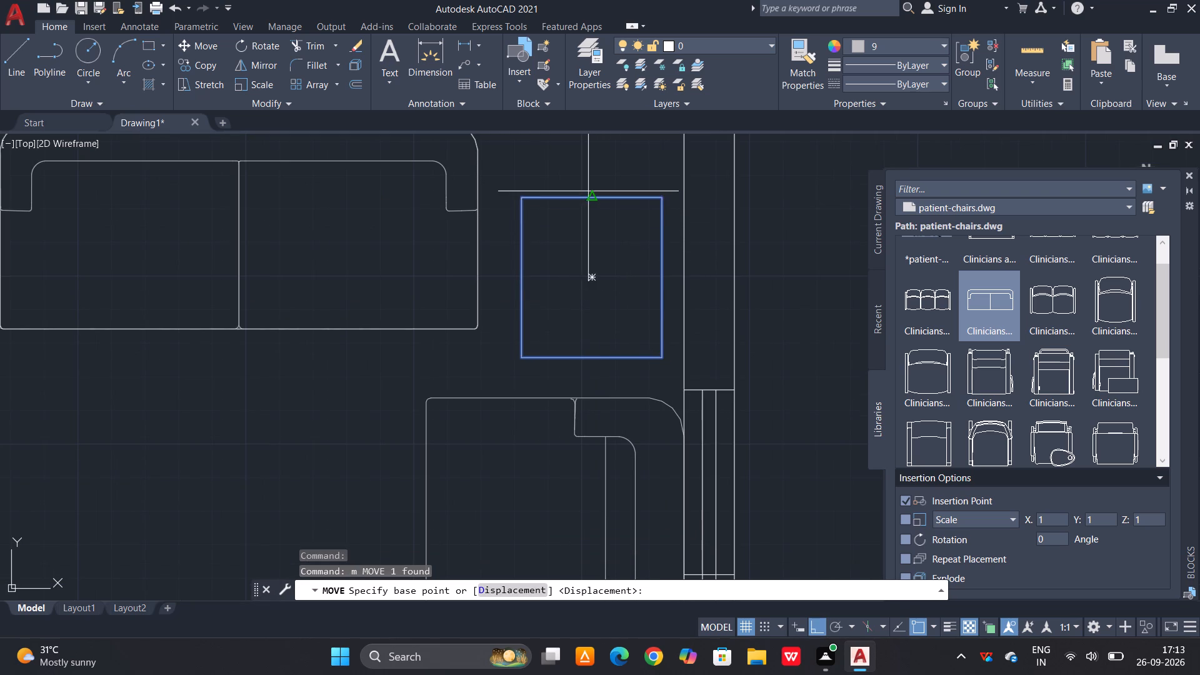
click(589, 201)
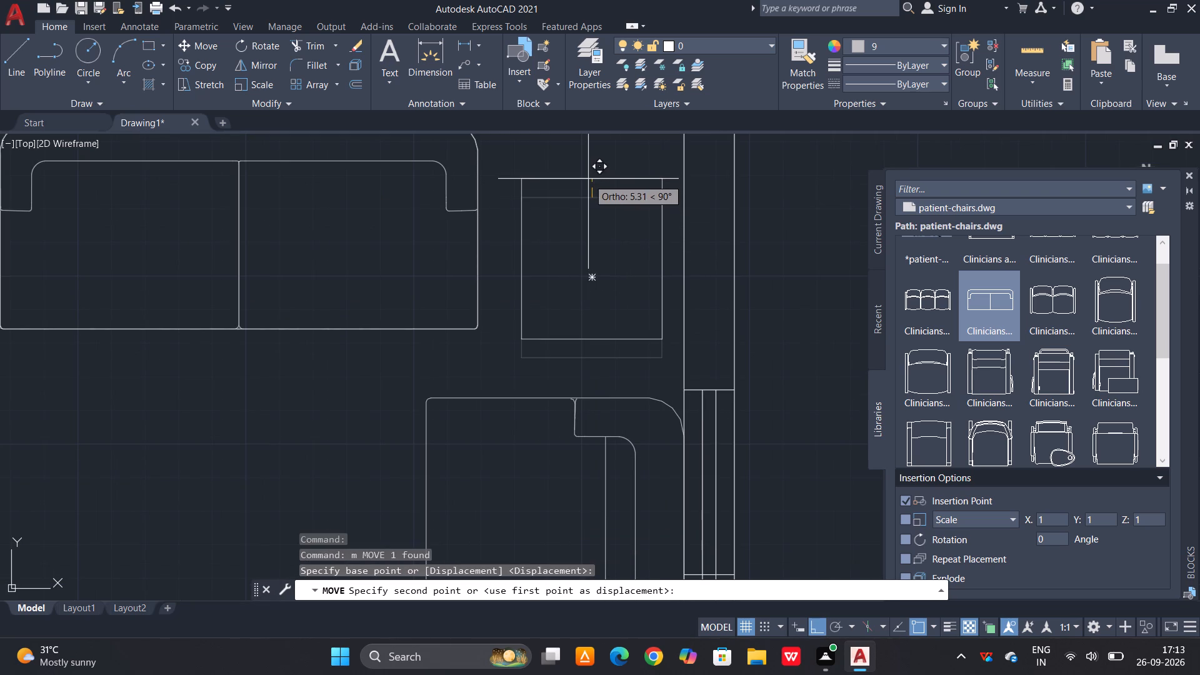
click(588, 170)
Draw an upright coffee-table rectangle in front of the three-seat sofa, below the two-seat sofa.
scroll(599, 193, down, 2)
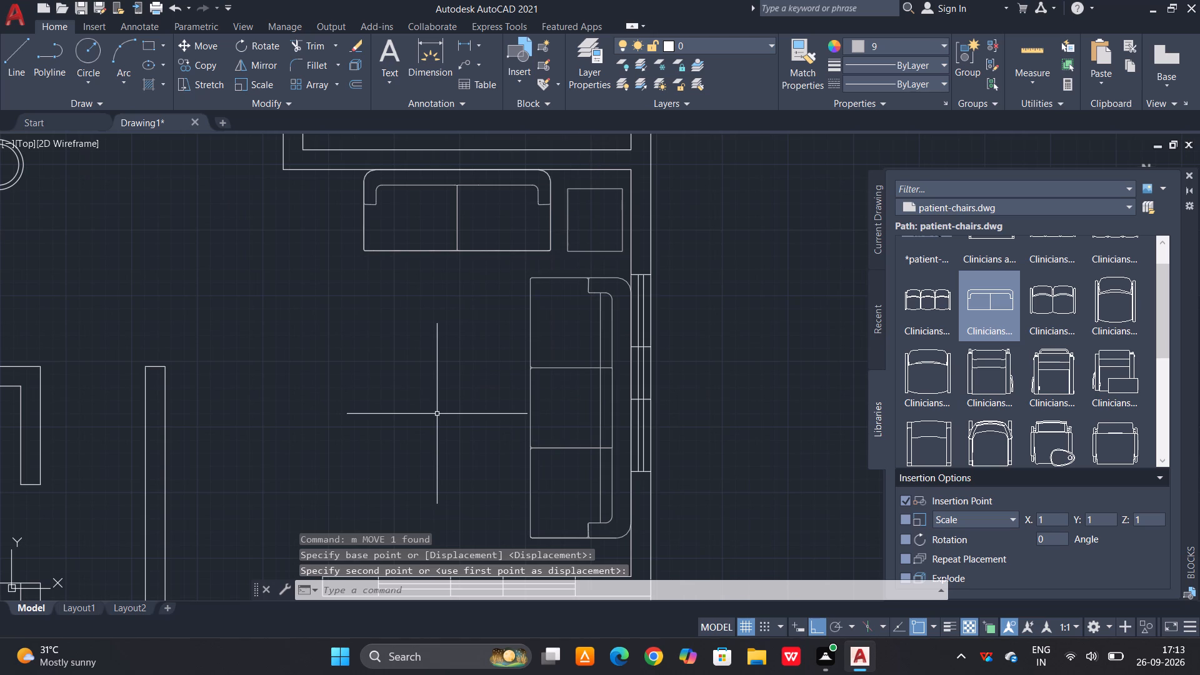
text(re)
text(c)
key(space)
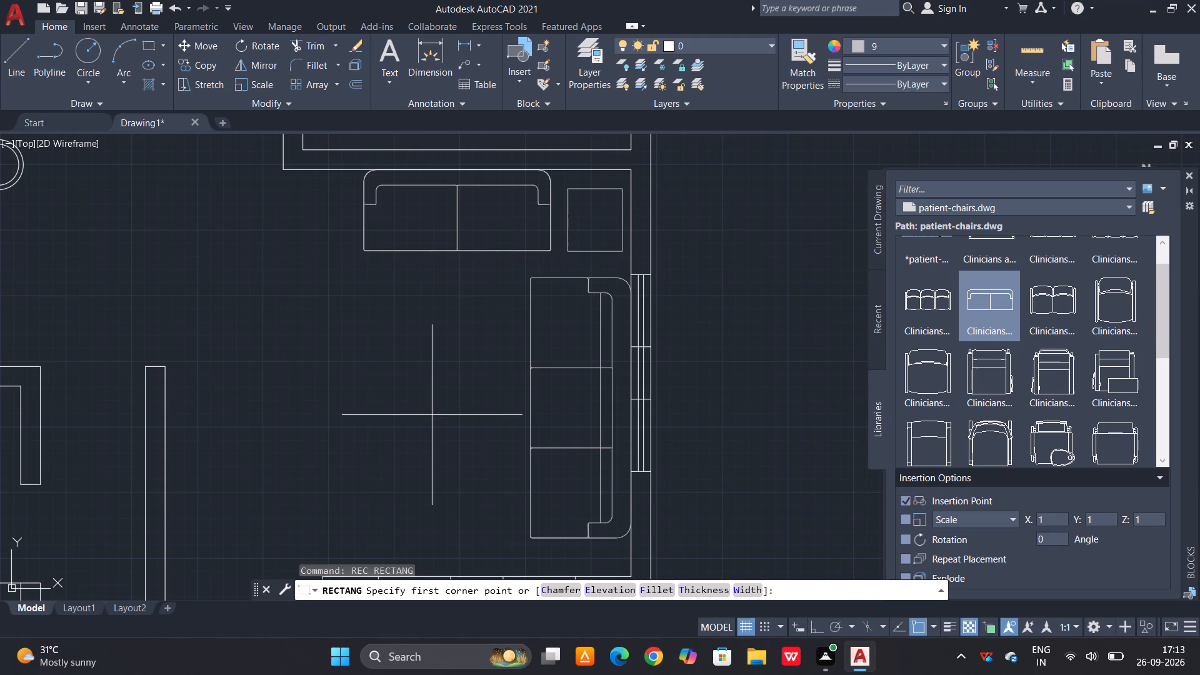
scroll(399, 427, down, 1)
click(451, 364)
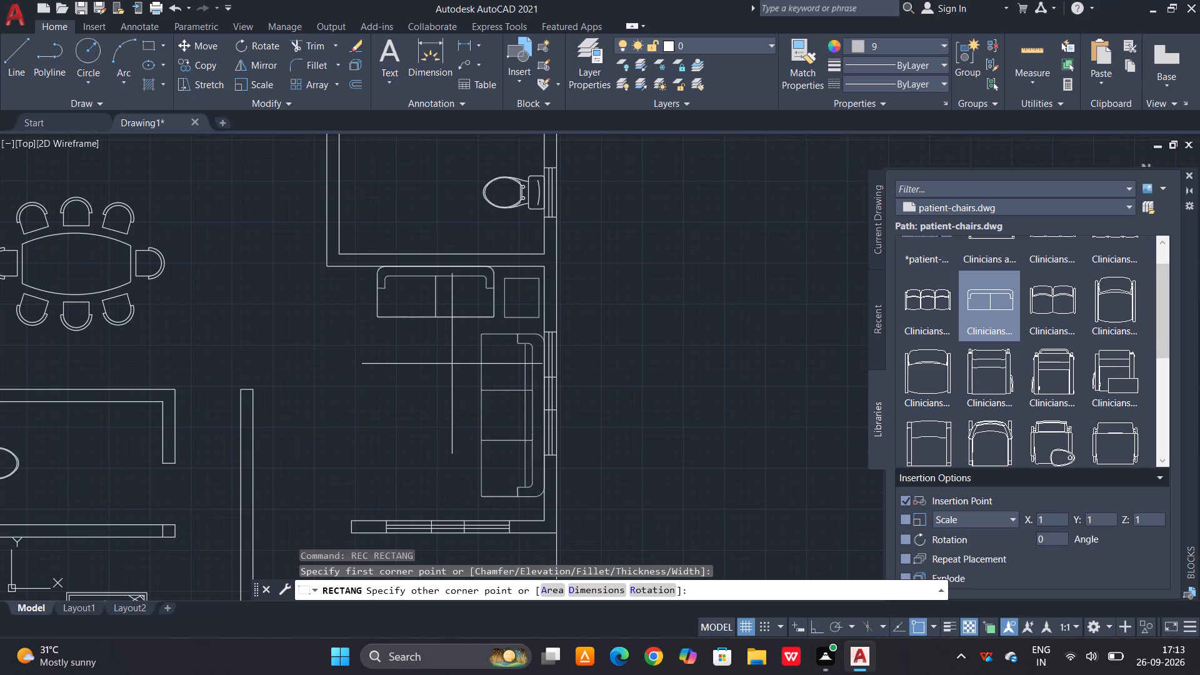
click(392, 462)
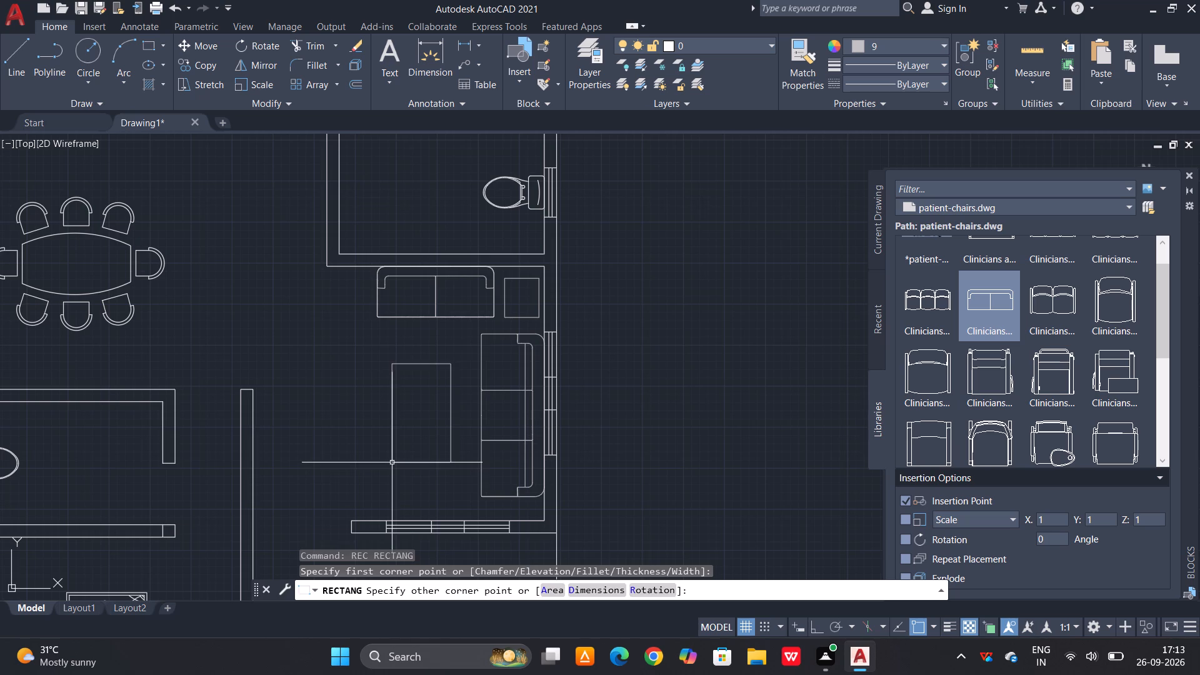
scroll(412, 429, up, 1)
key(Escape)
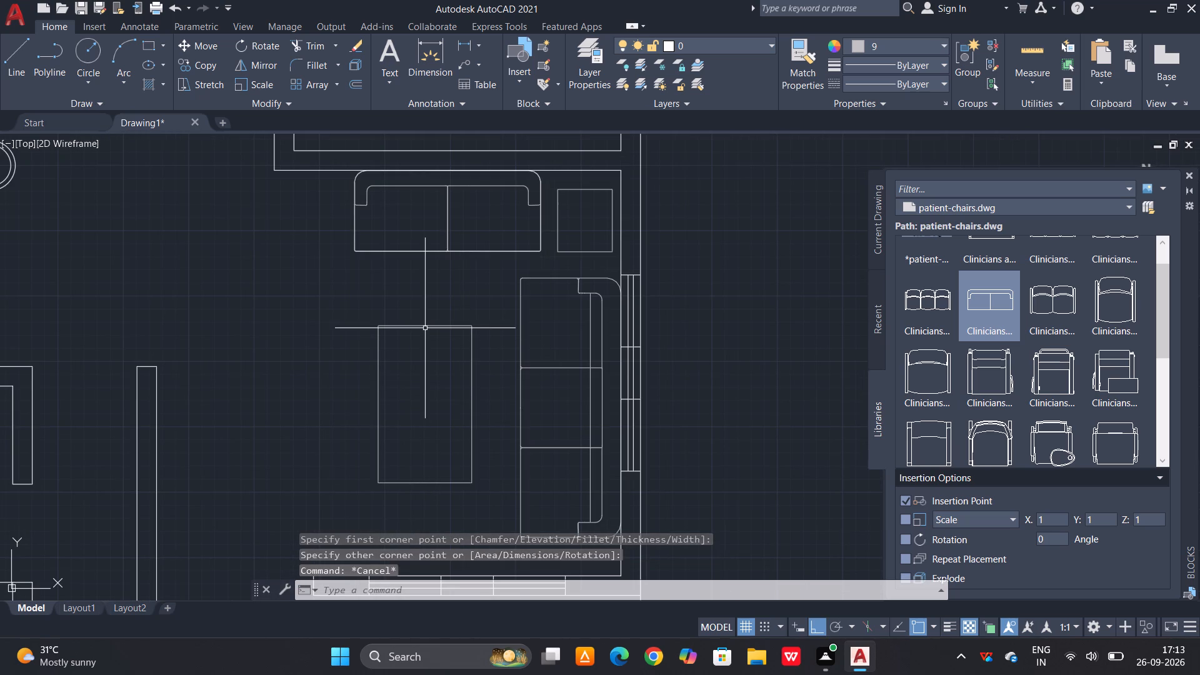
Move the coffee table by its top-edge midpoint slightly up towards the two-seat sofa.
click(425, 324)
key(m)
key(space)
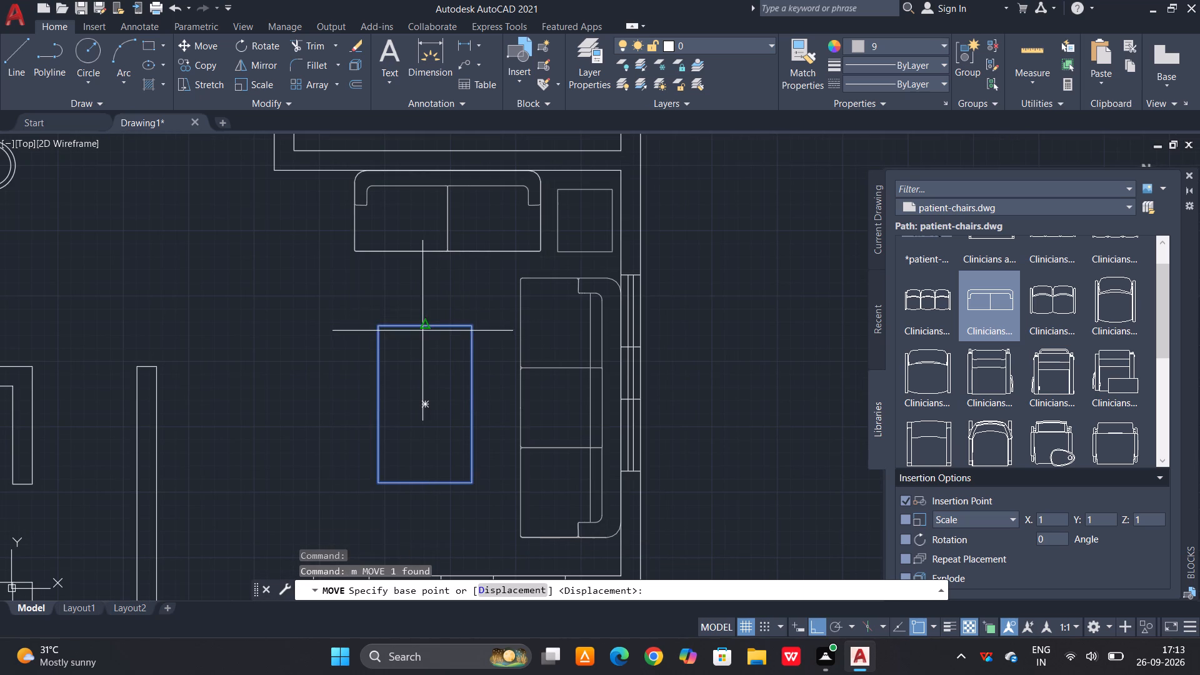
click(424, 332)
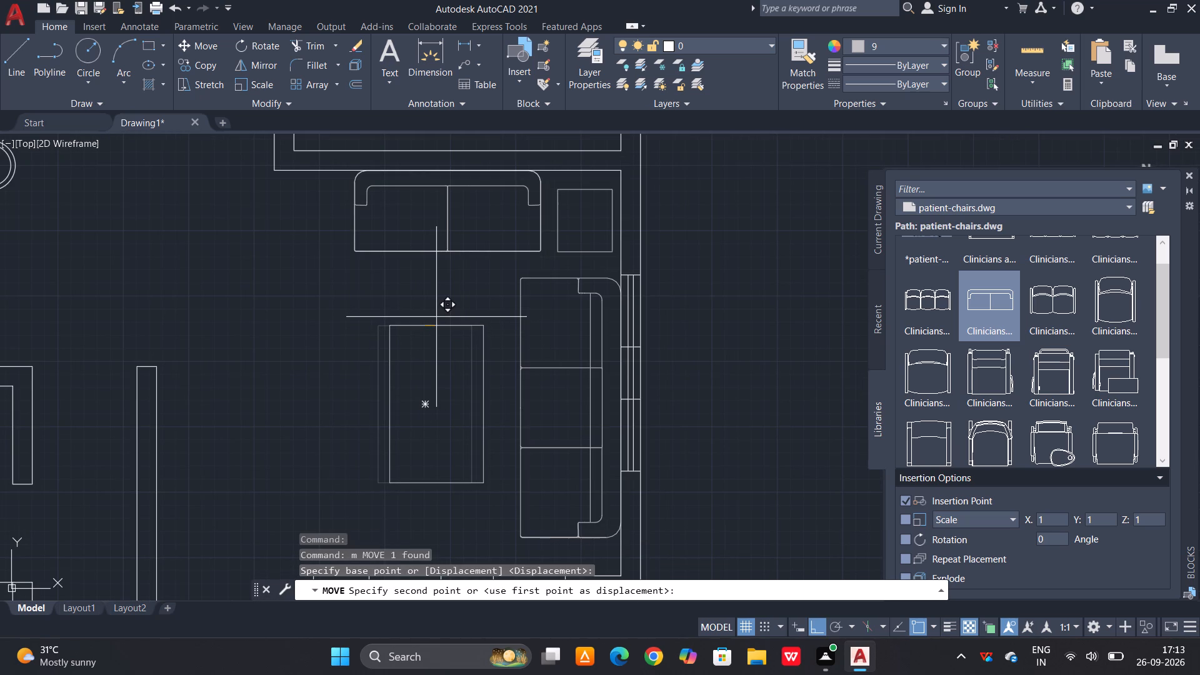
click(435, 313)
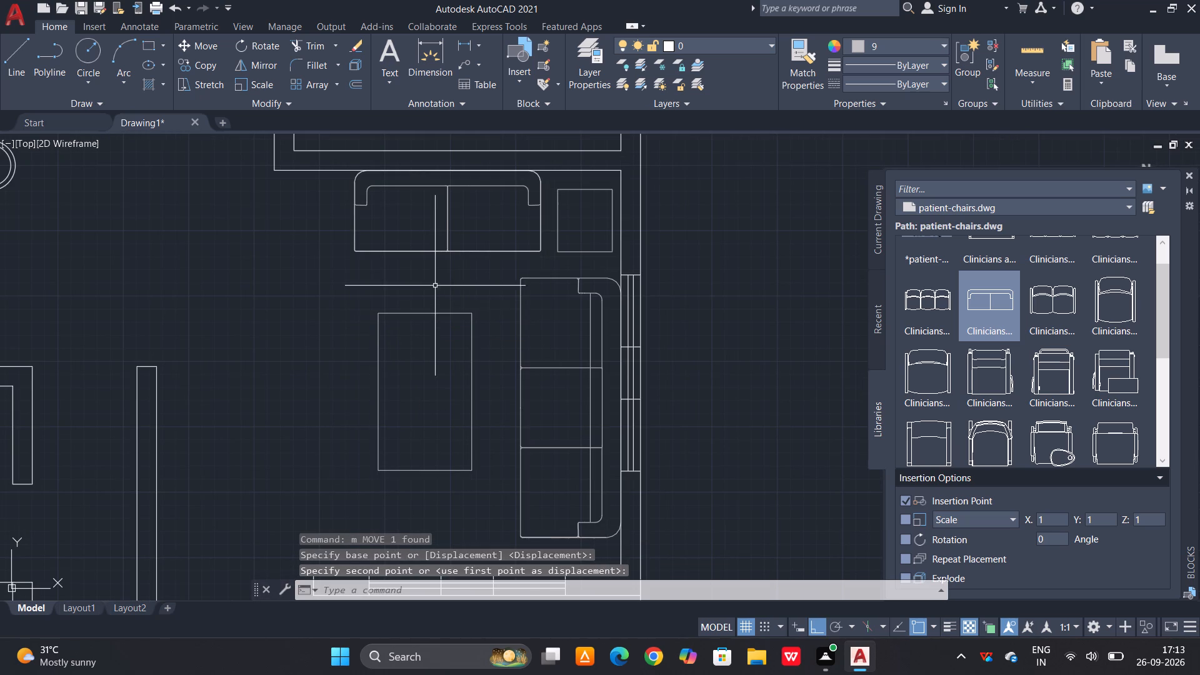
Move the two-seat sofa by its back midpoint left, away from the side table, over the coffee table's centre line.
click(441, 258)
click(405, 241)
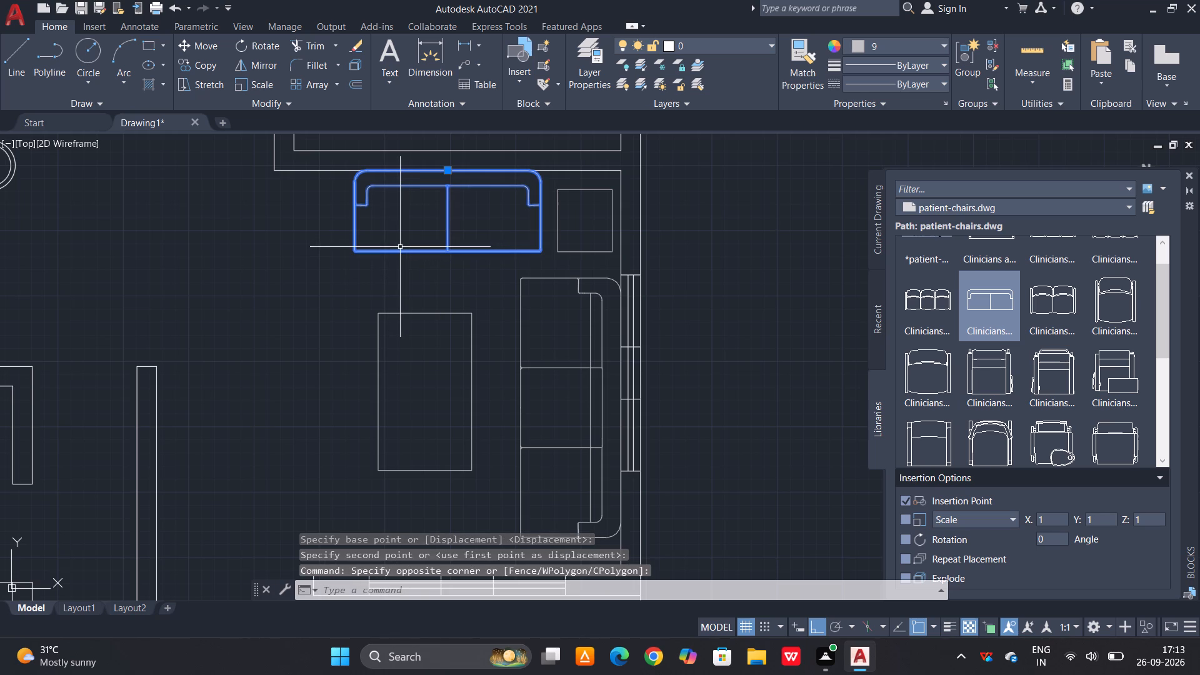
key(m)
key(space)
click(451, 170)
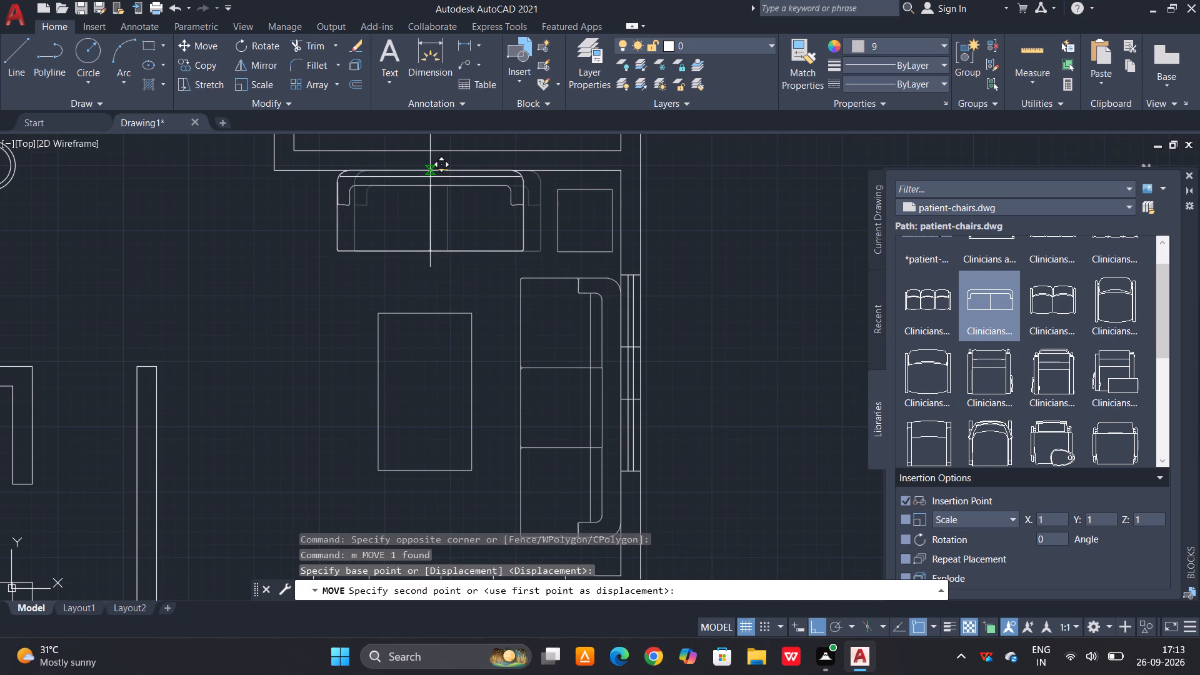
click(424, 178)
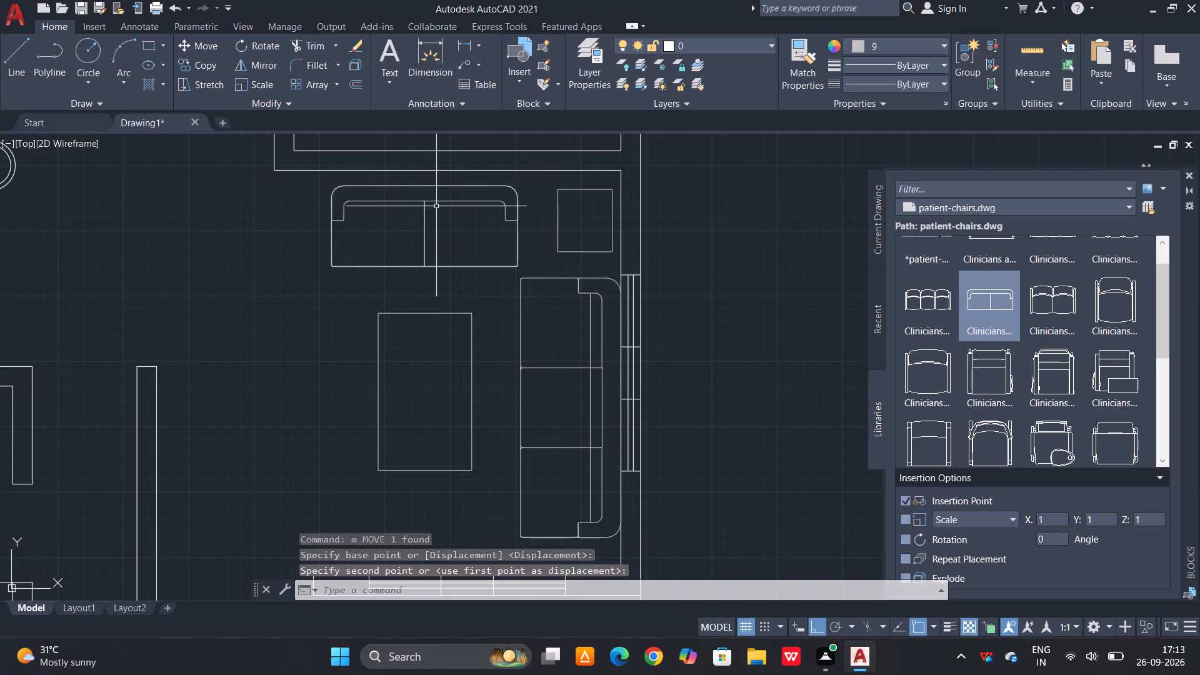
Move the two-seat sofa by its back midpoint straight up against the upper toilet's lower wall.
click(436, 187)
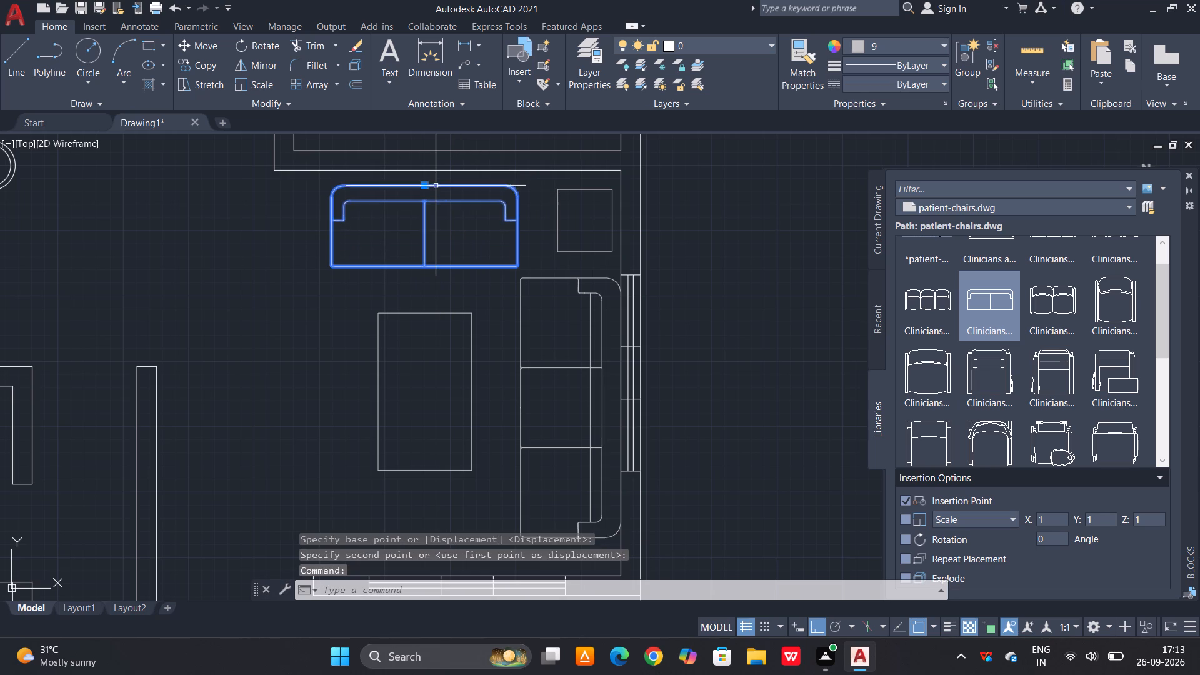
key(m)
key(space)
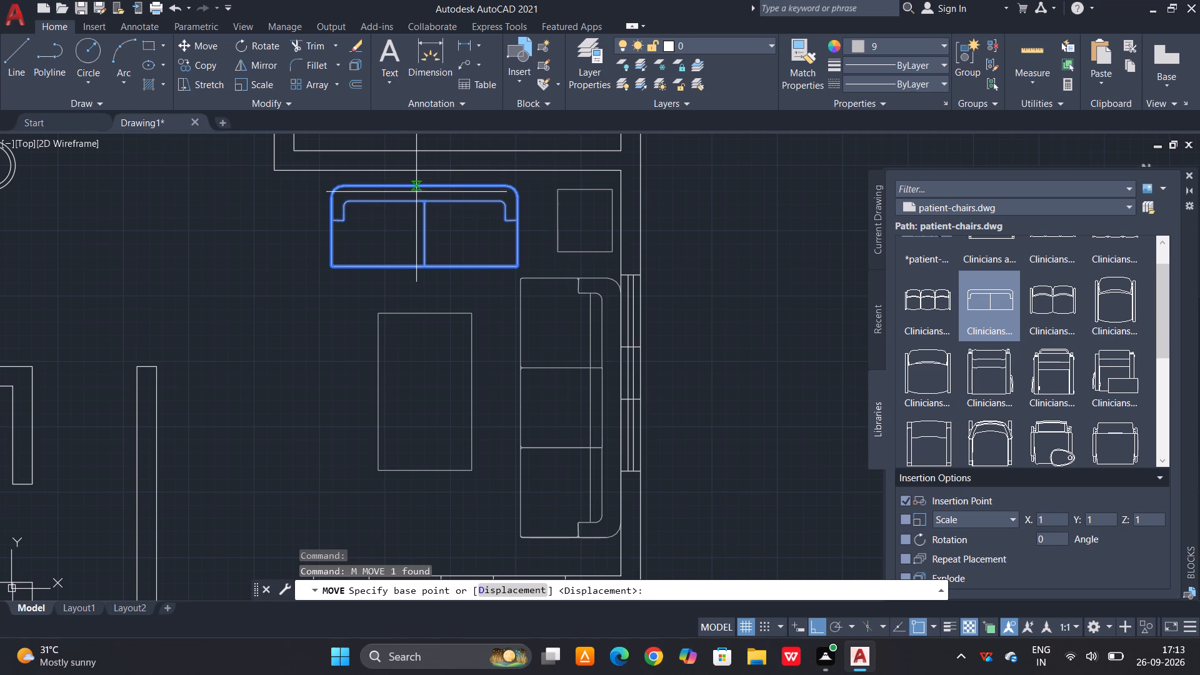
click(422, 185)
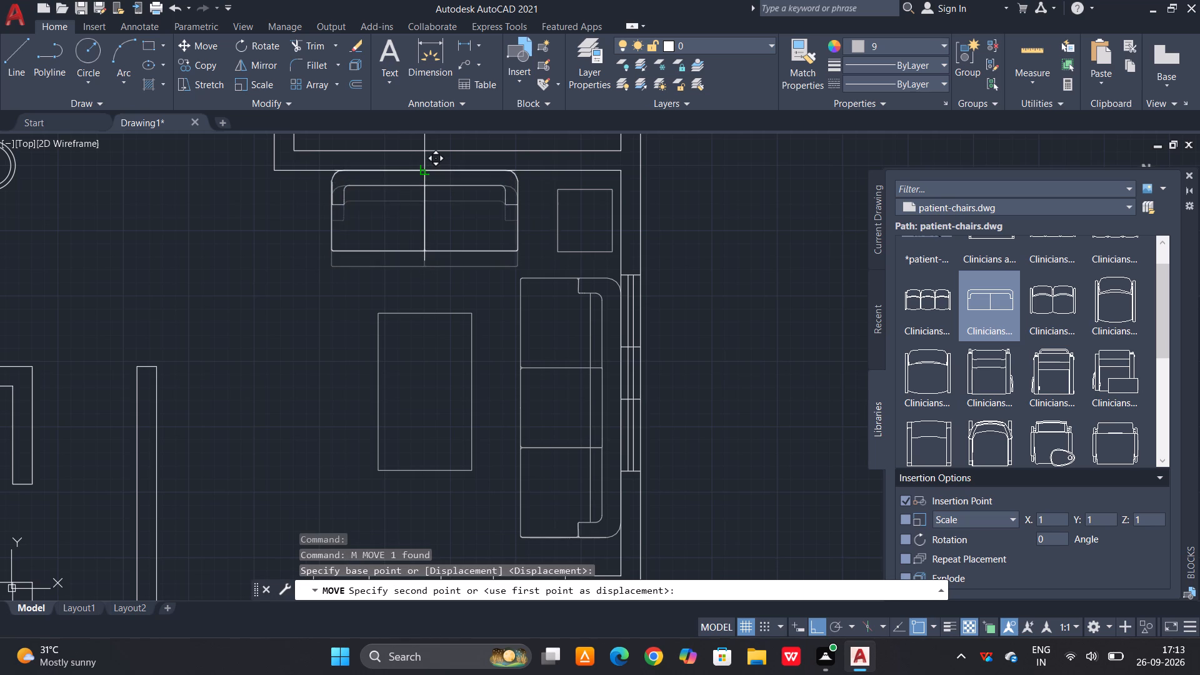
click(424, 172)
Scale the two-seat sofa up slightly about its back midpoint, keeping its back against the toilet wall.
click(428, 223)
click(361, 267)
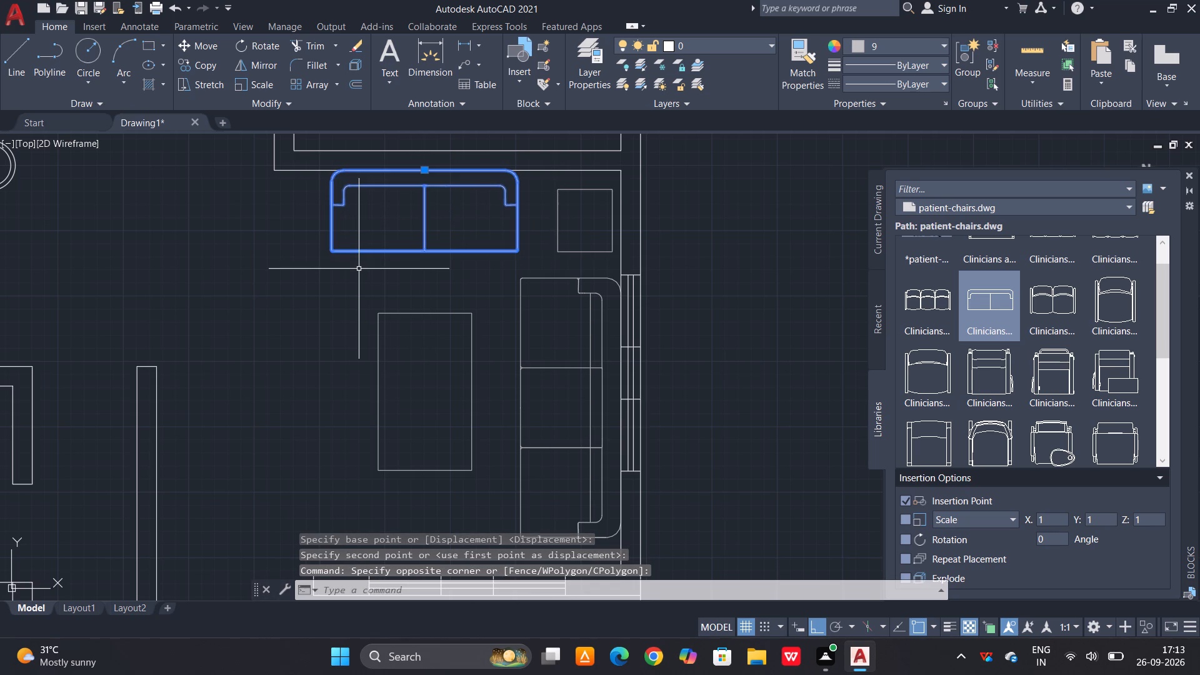
key(d)
key(BackSpace)
text(sc)
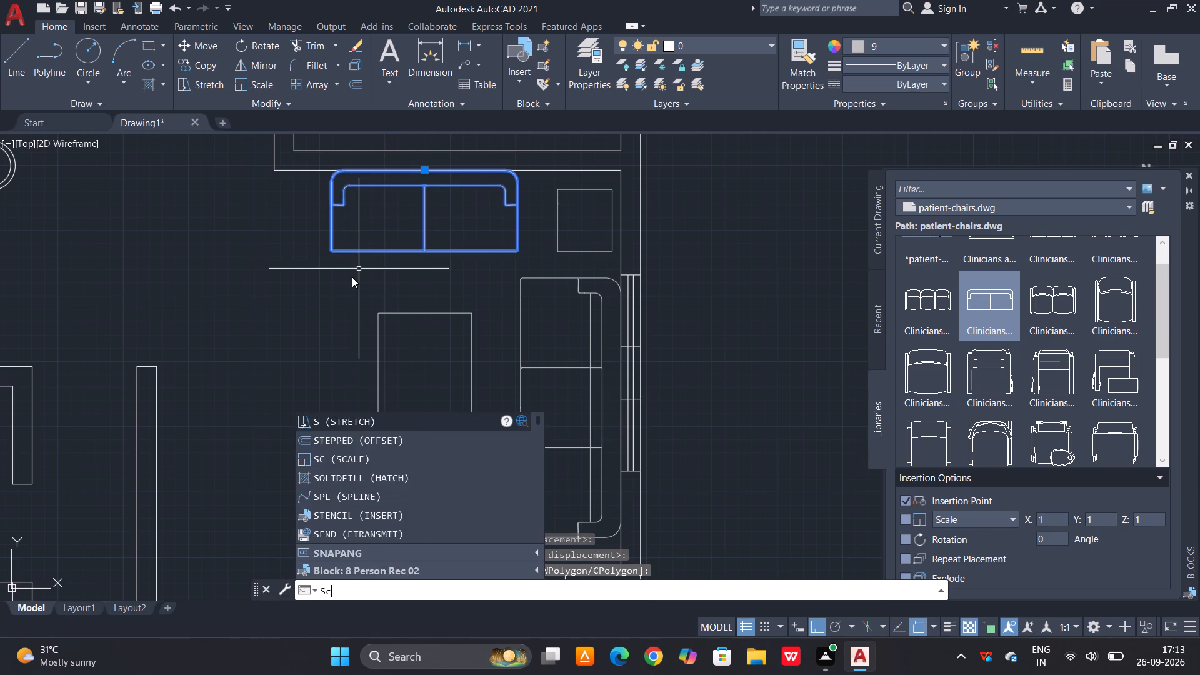
key(space)
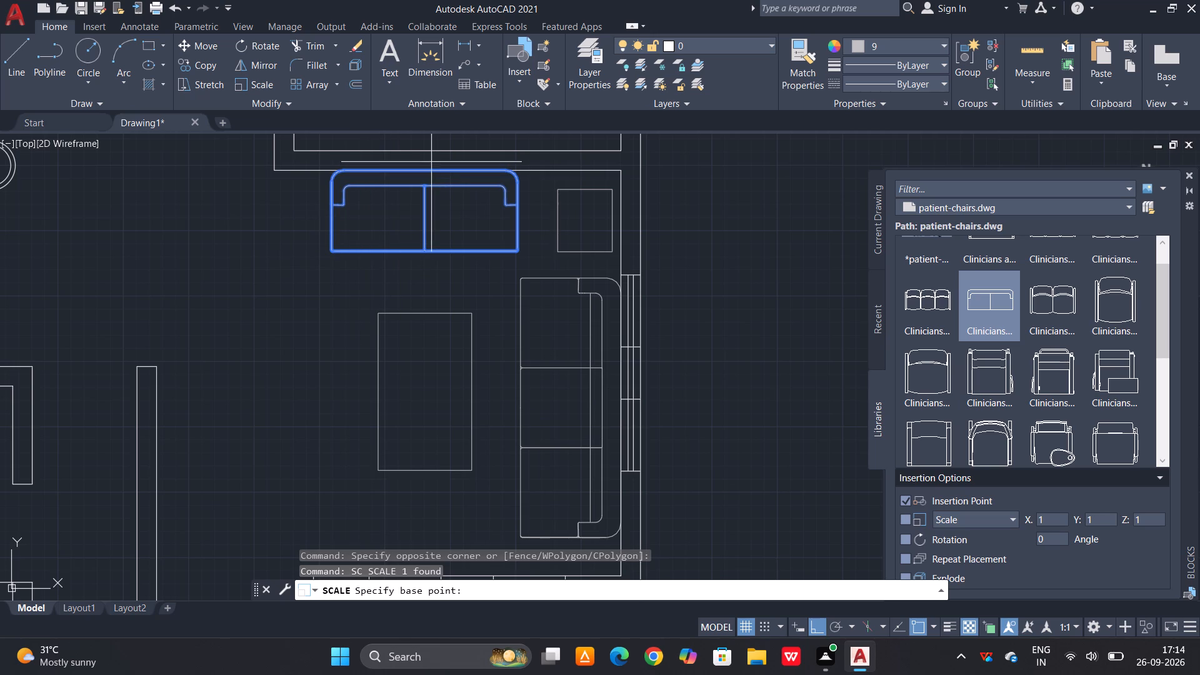
click(420, 174)
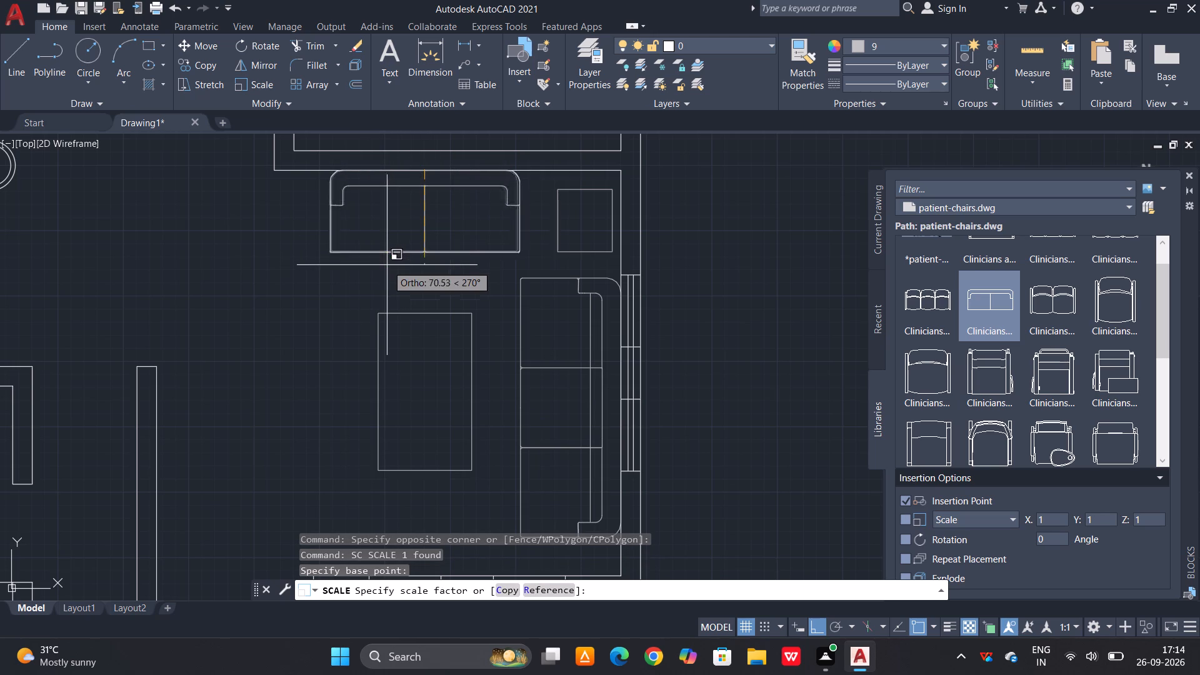
click(384, 279)
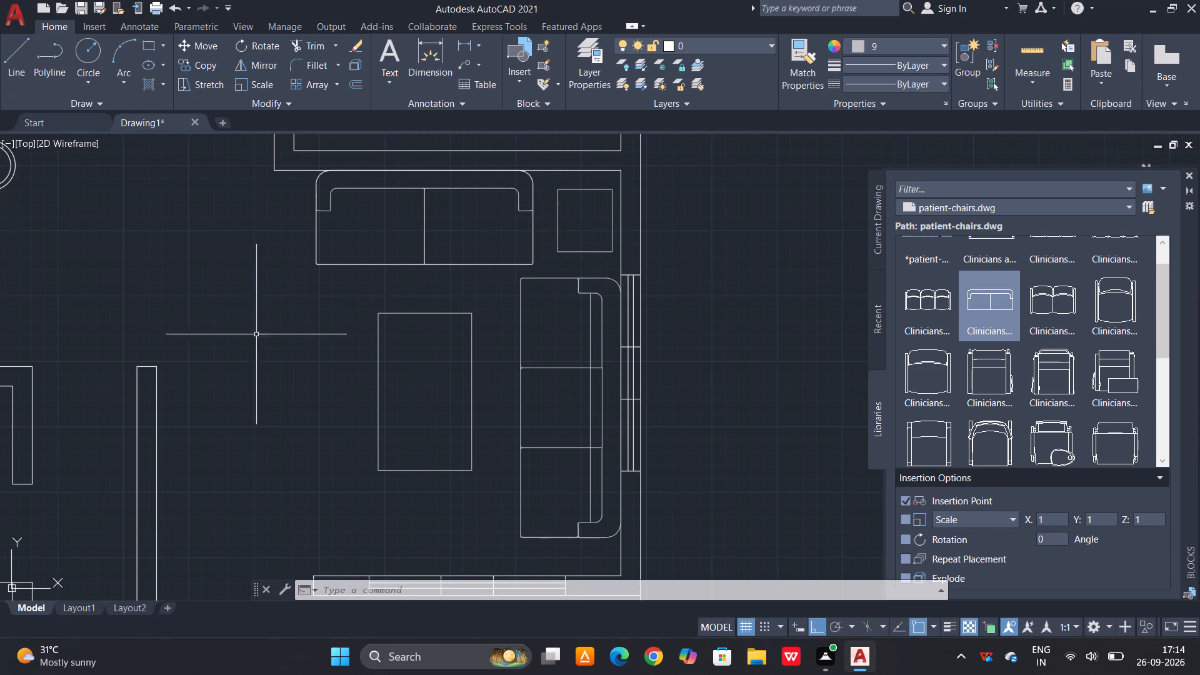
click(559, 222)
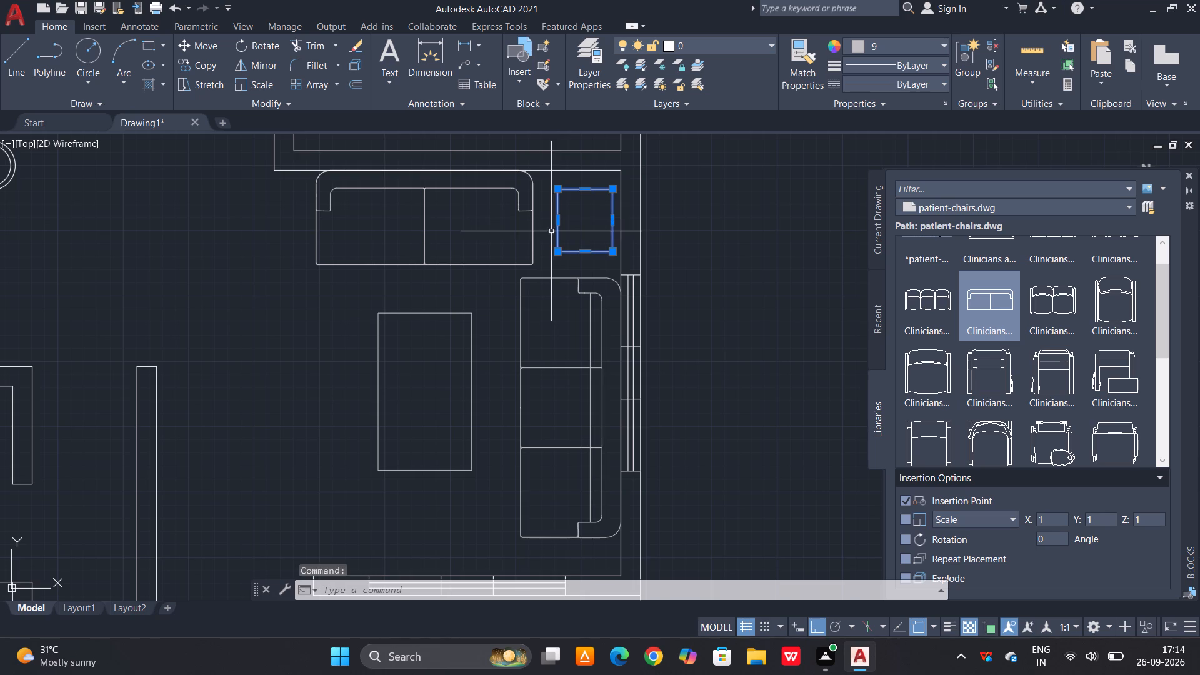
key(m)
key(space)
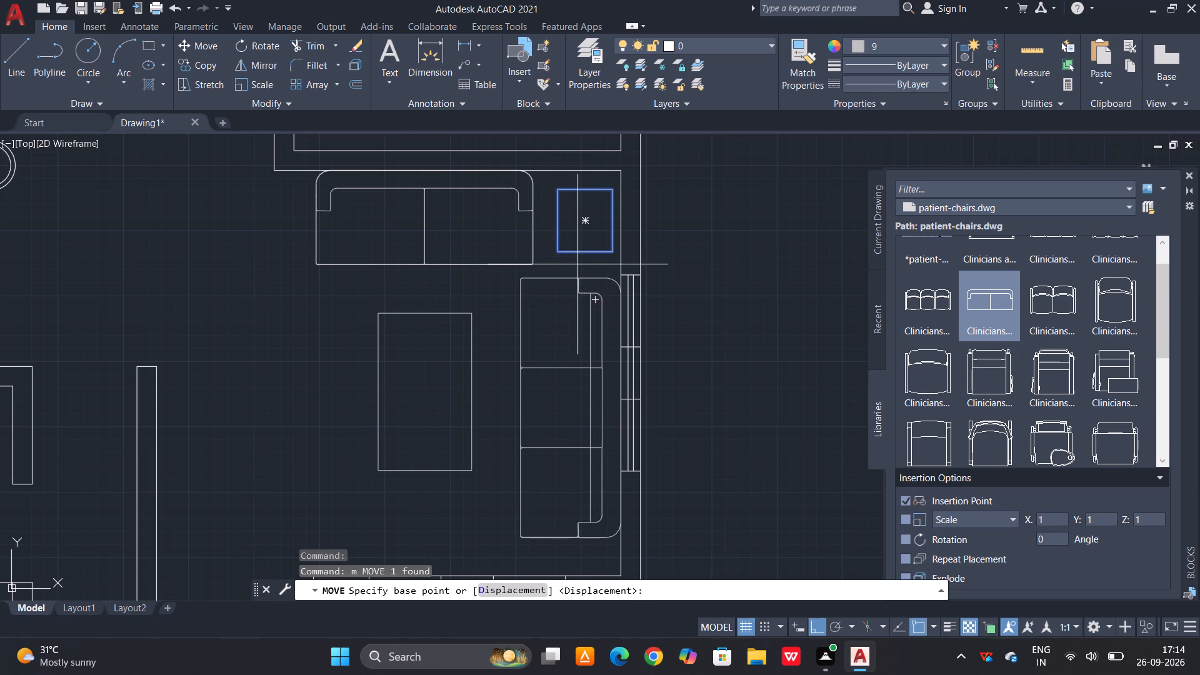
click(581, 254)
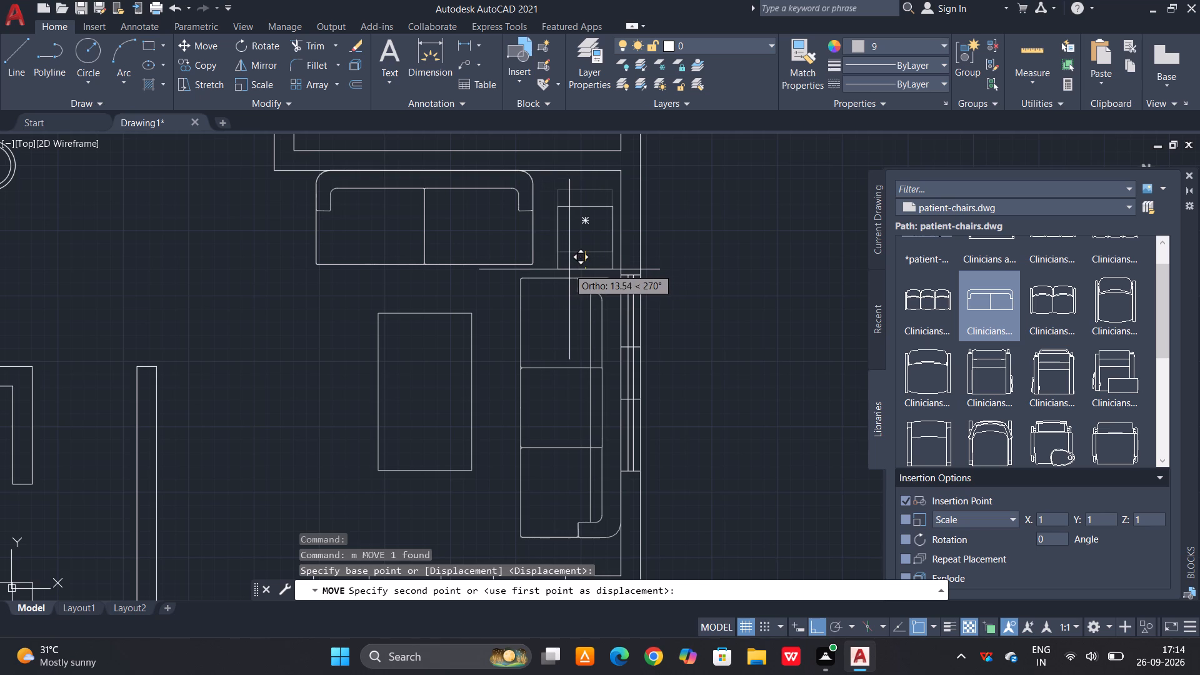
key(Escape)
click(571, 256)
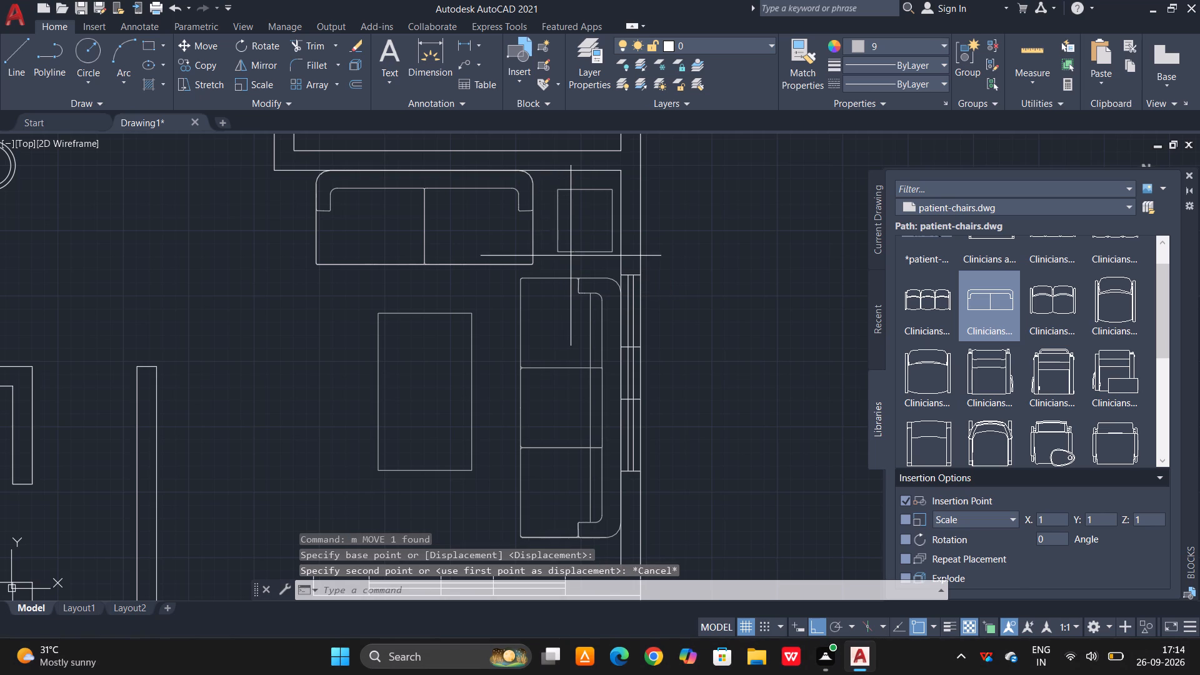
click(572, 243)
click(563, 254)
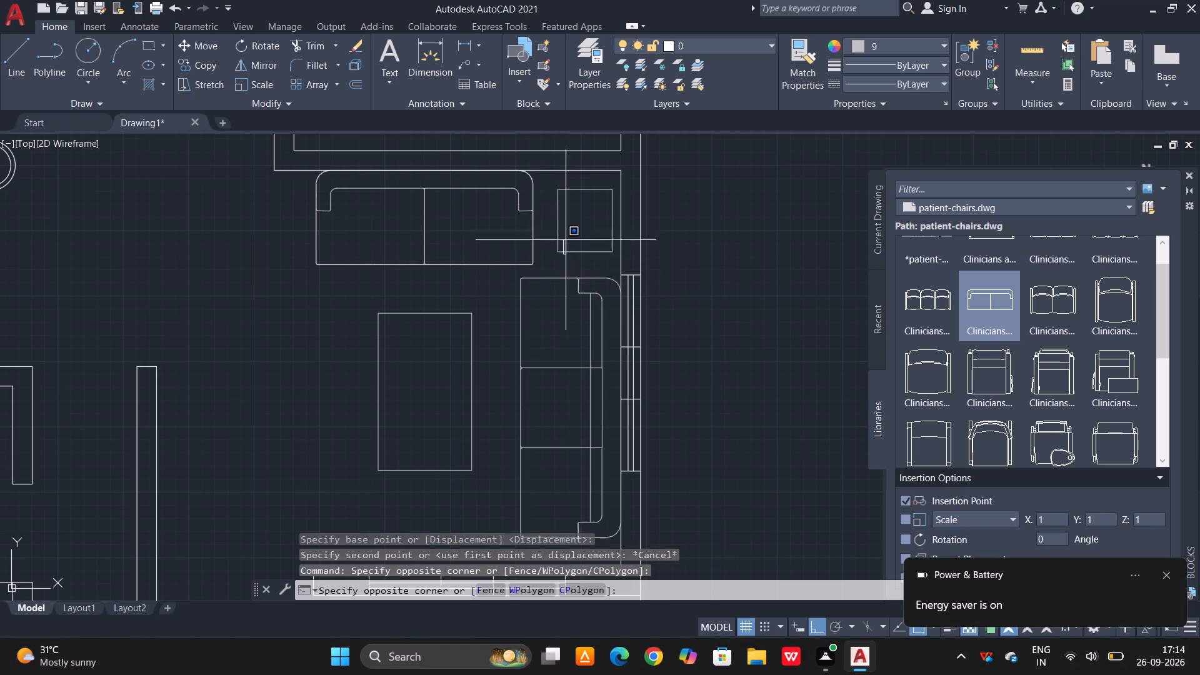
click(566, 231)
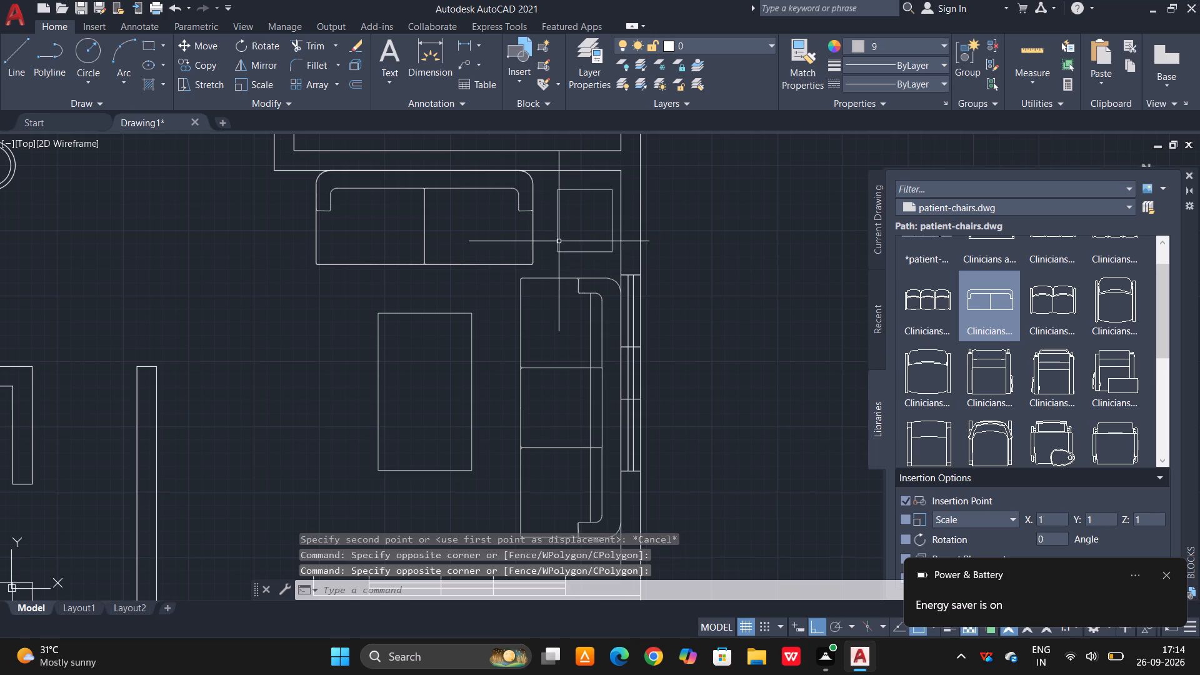
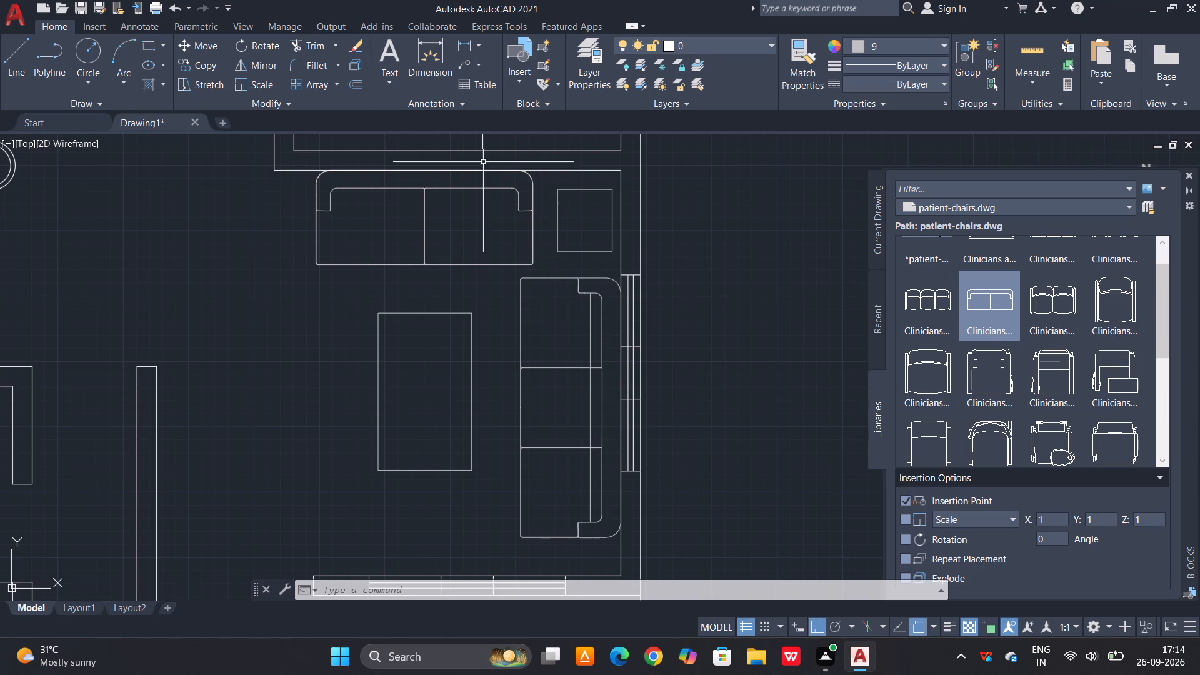
Delete the small square side table in the corner between the two sofas.
click(573, 187)
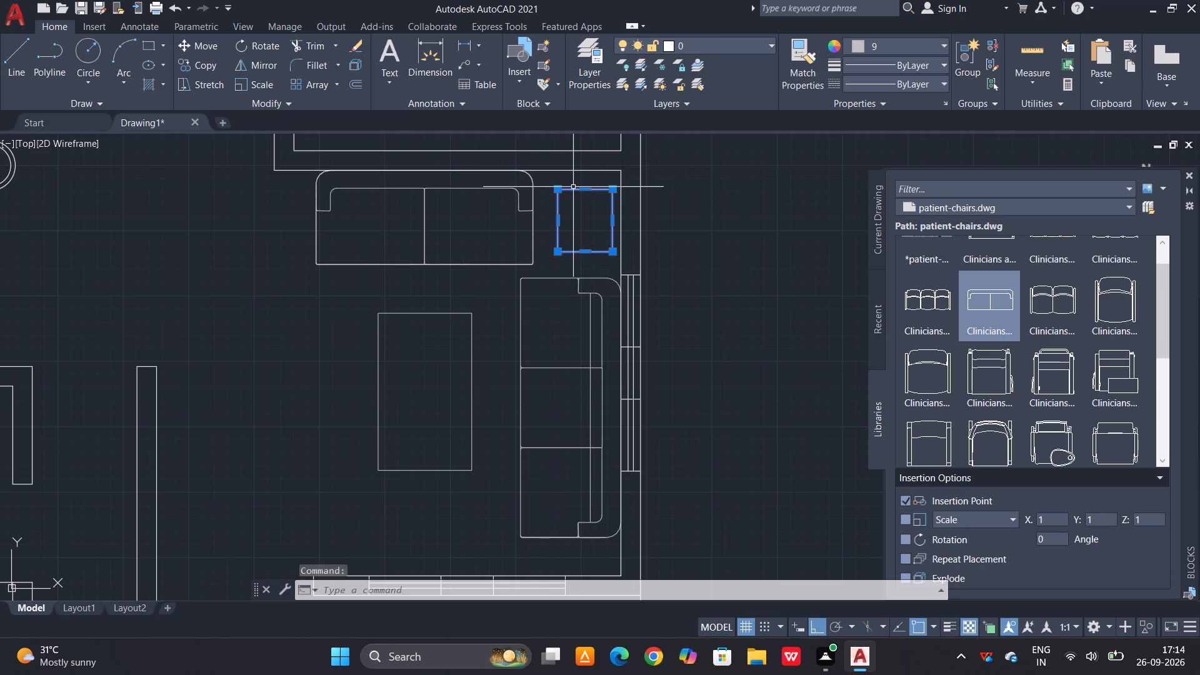
key(Delete)
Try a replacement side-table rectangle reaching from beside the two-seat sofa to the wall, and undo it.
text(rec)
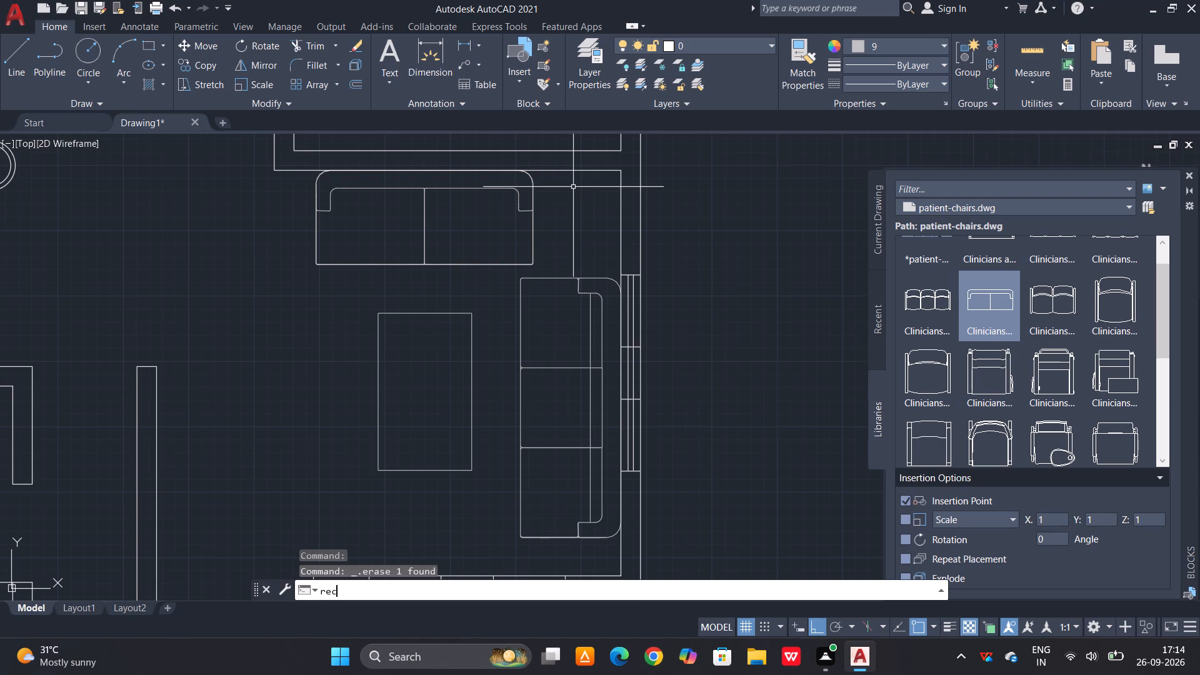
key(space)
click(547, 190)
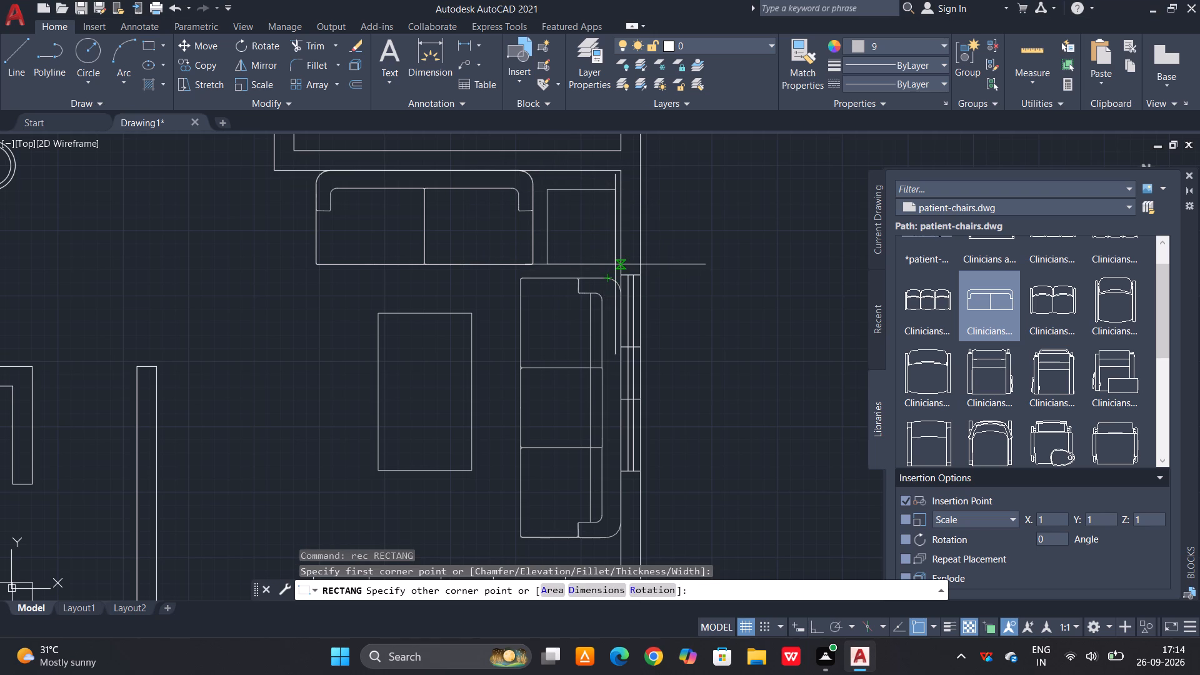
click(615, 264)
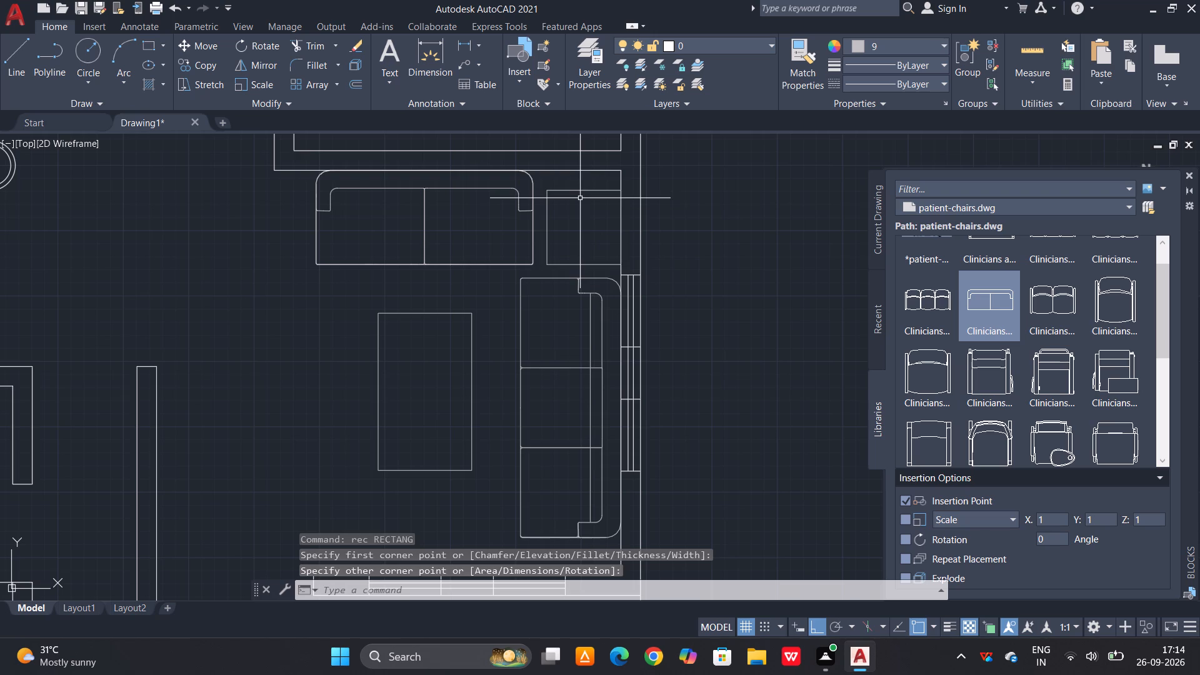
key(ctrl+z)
Draw a rectangular side table in the living room corner between the two-seat sofa and the wall, leaving a small gap to the wall.
text(re)
key(c)
key(space)
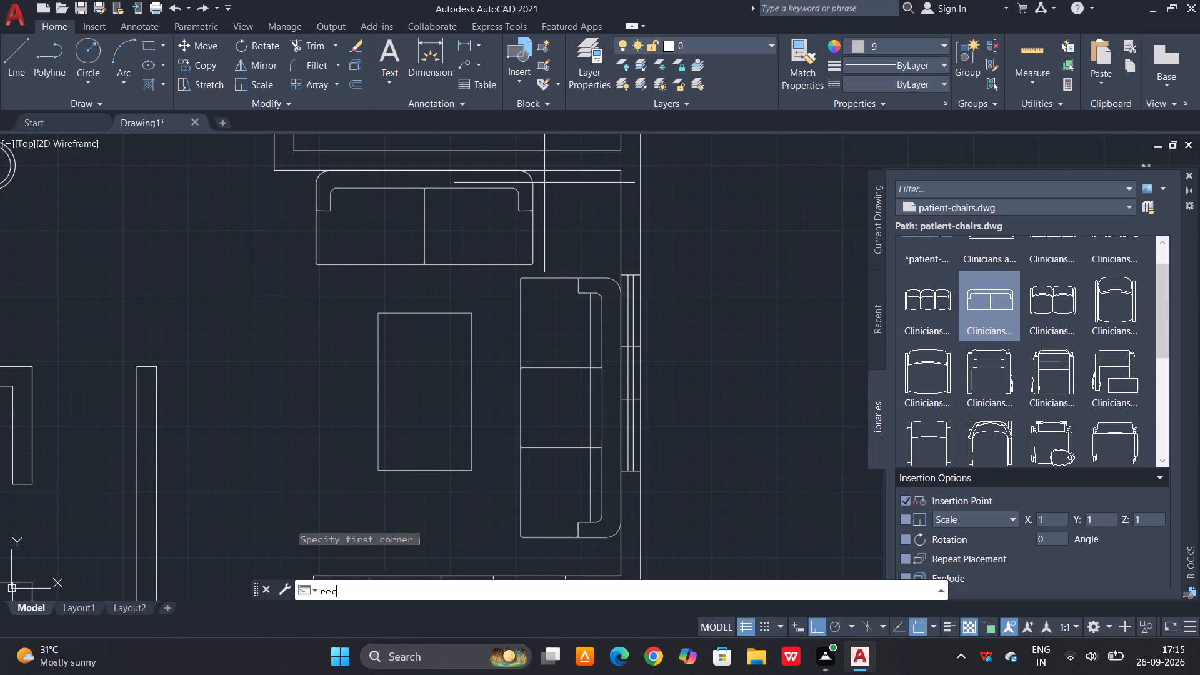
click(545, 185)
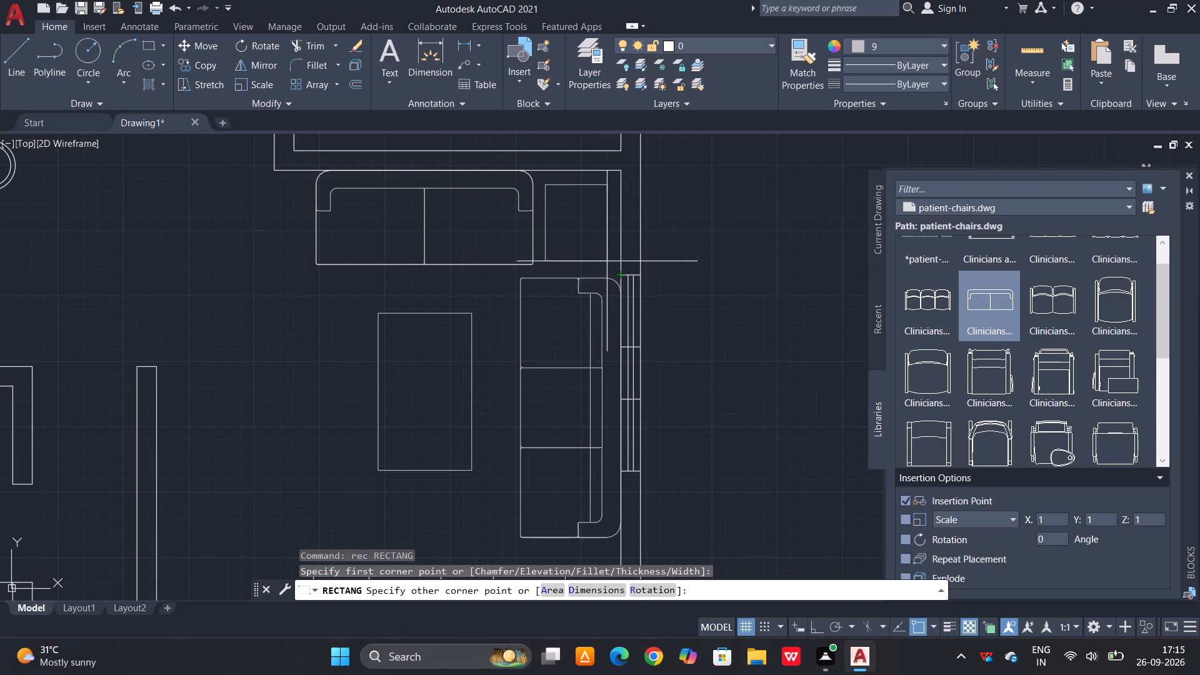
click(609, 266)
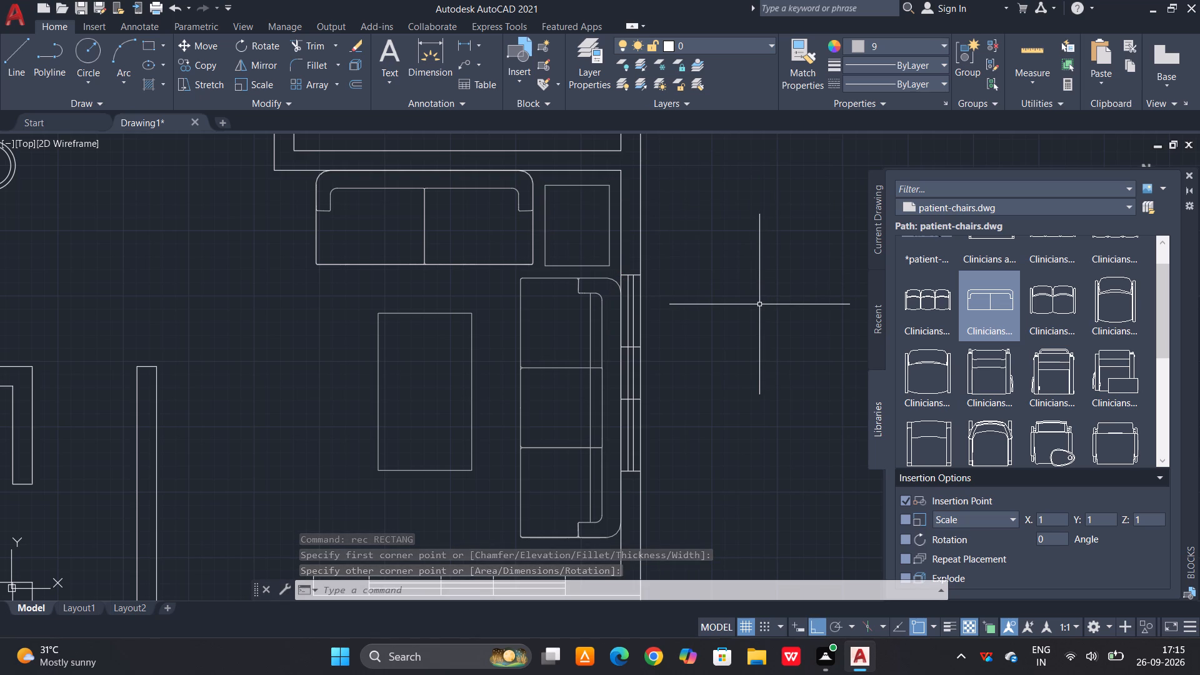
Close the Blocks palette to free the drawing area.
scroll(694, 419, down, 1)
scroll(576, 363, down, 1)
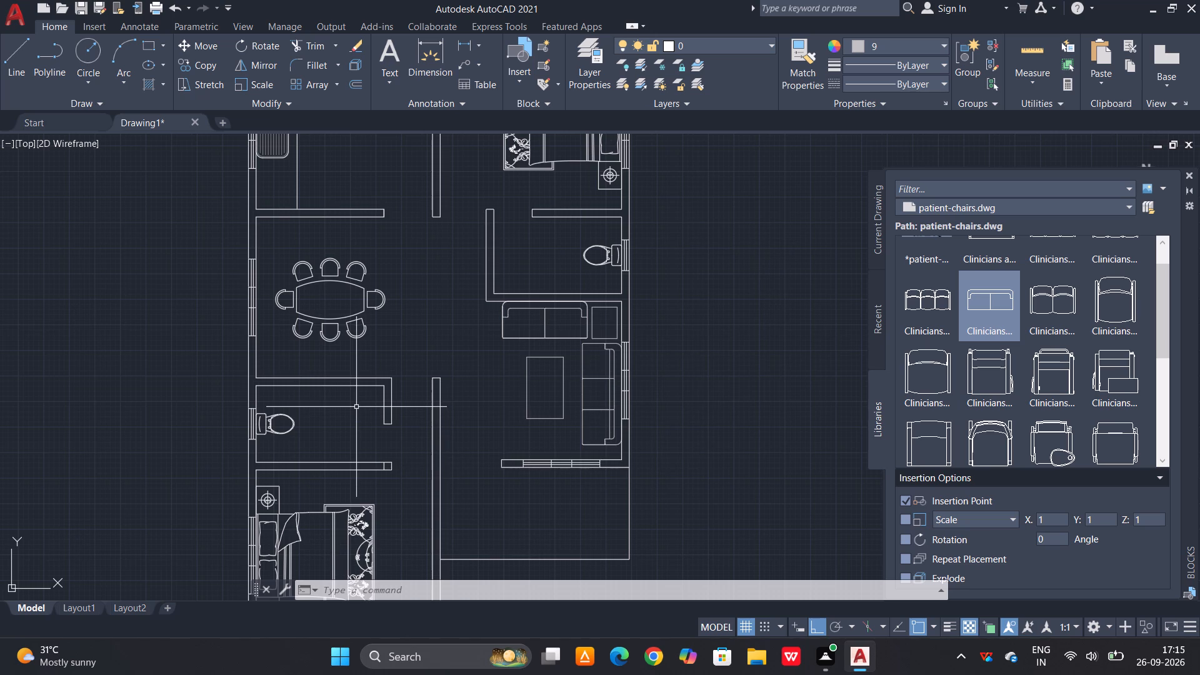
key(Escape)
text(t)
key(space)
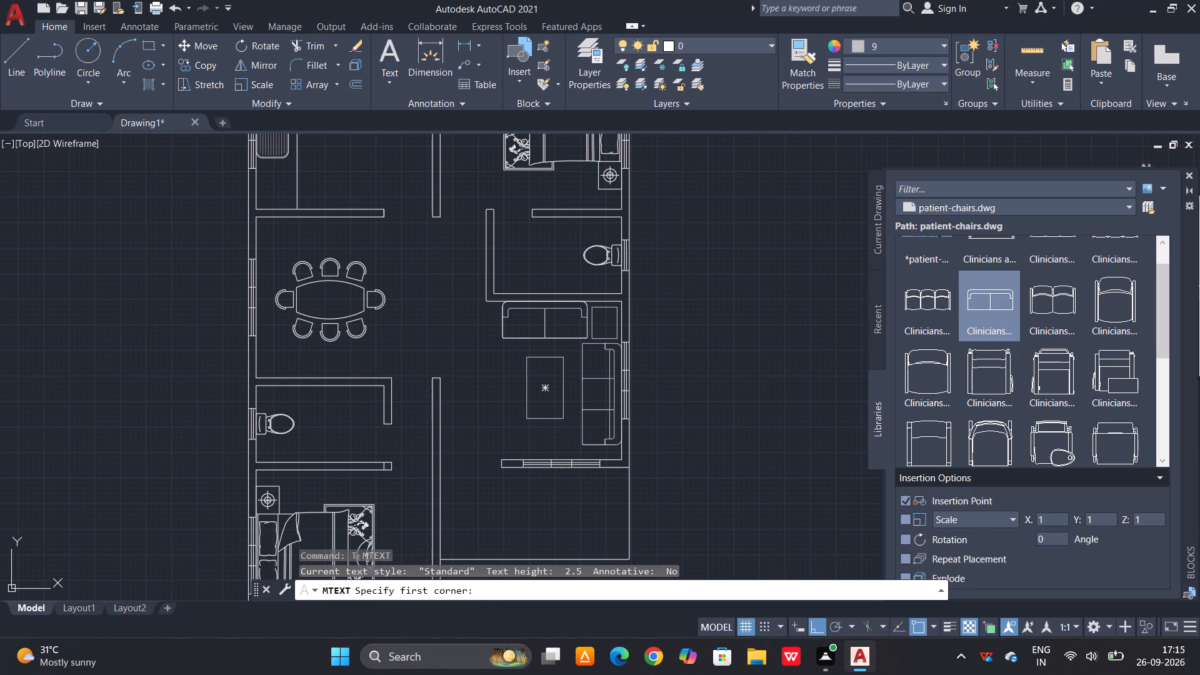
click(1192, 177)
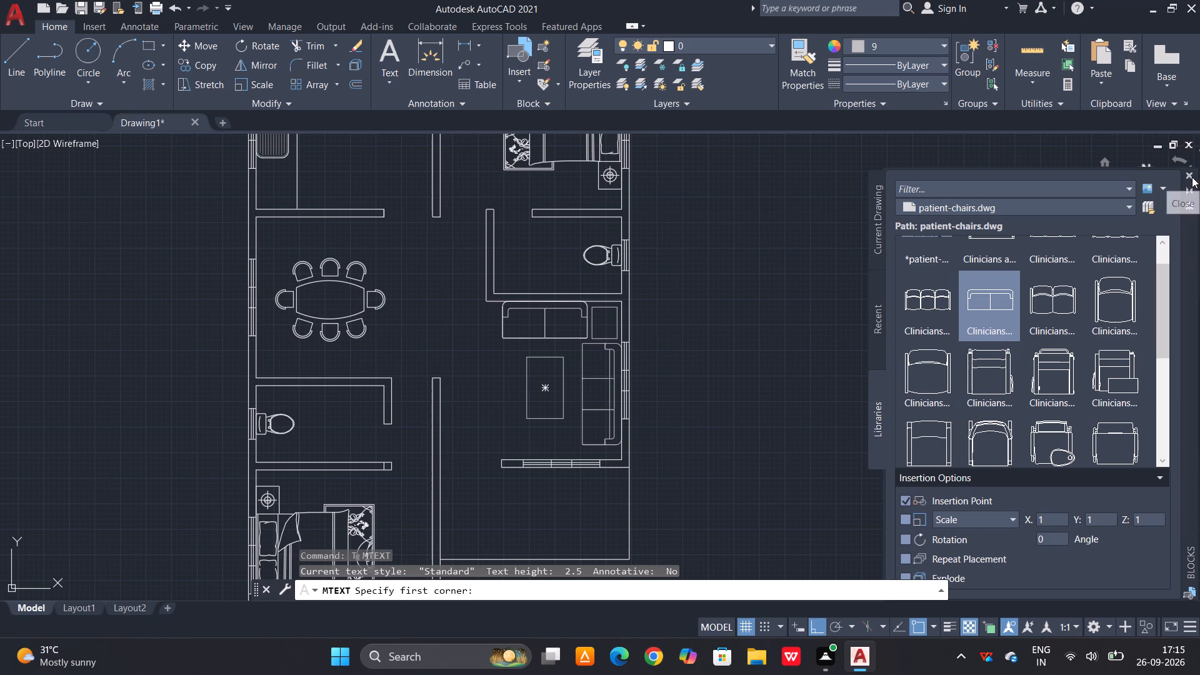
scroll(1099, 239, down, 2)
scroll(881, 247, up, 1)
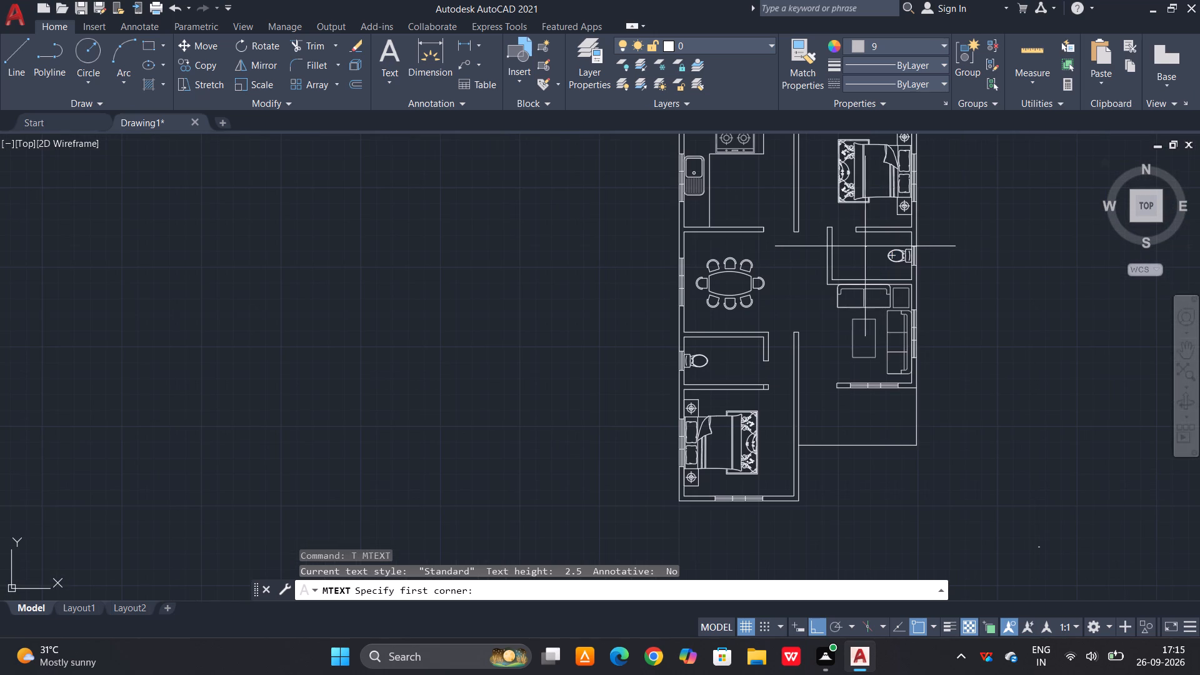
key(Escape)
Add multiline text in the kitchen reading KITCHEN with 345X310 on the second line.
text(t)
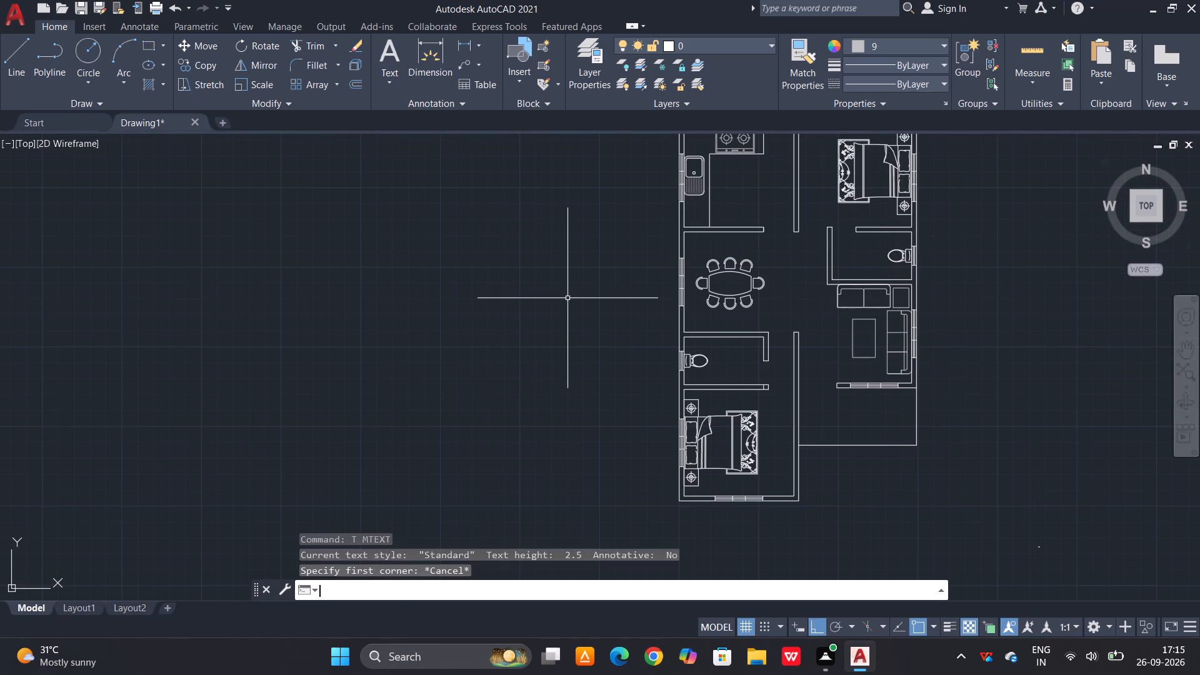
key(space)
middle_drag(651, 268, 567, 384)
scroll(639, 310, up, 3)
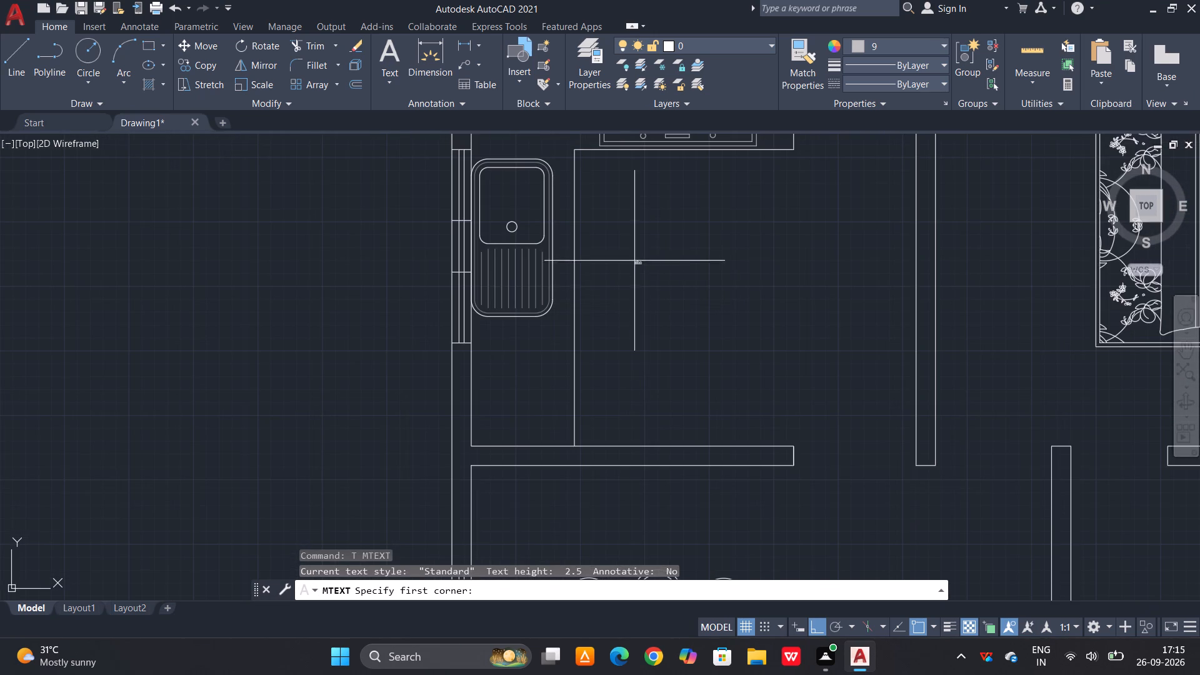
click(627, 246)
click(840, 344)
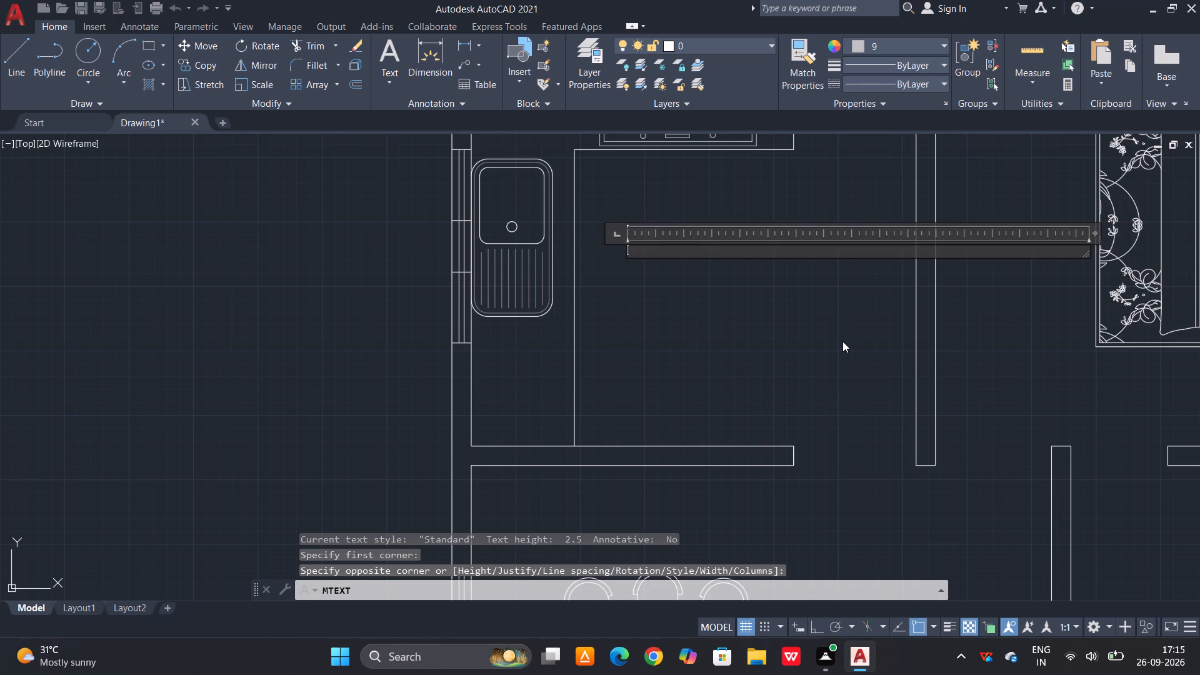
key(k)
key(BackSpace)
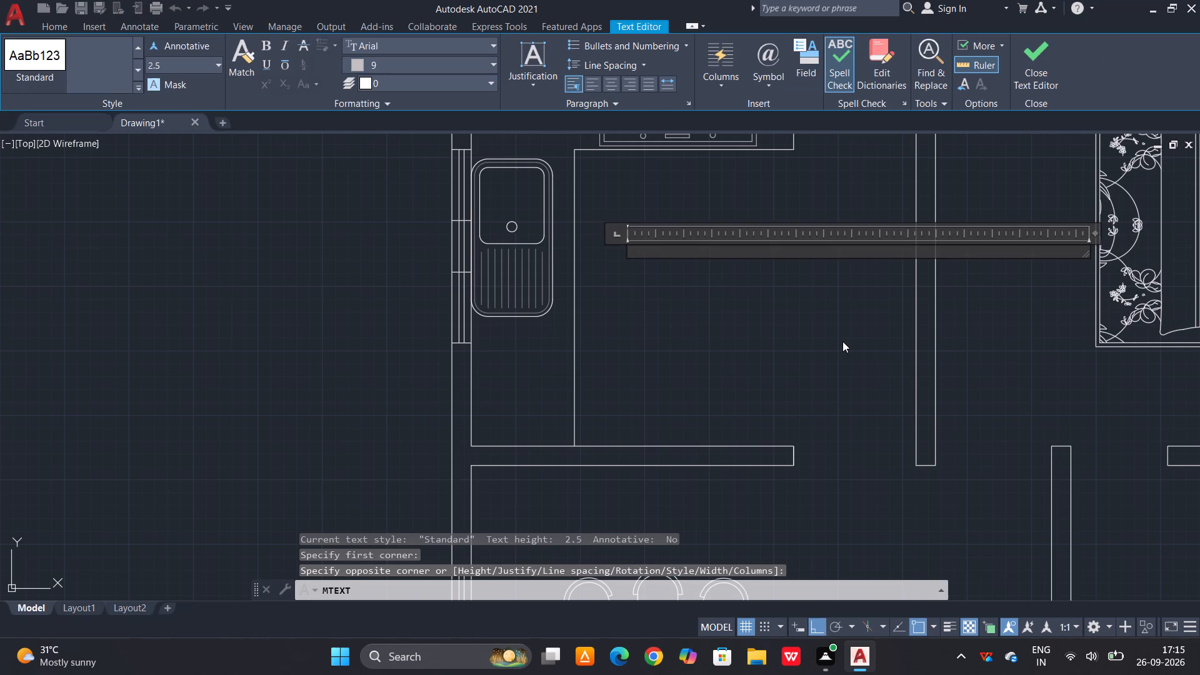
text(KITCHEN)
key(Return)
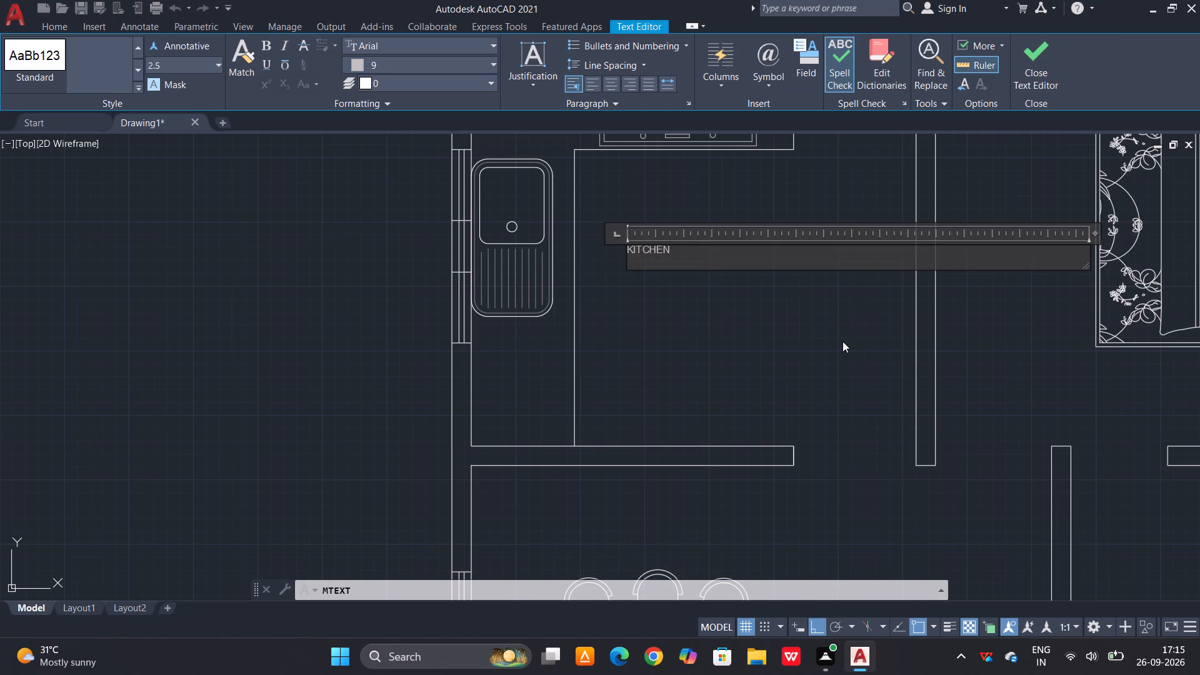
text(345X)
text(310)
Set the text height of both kitchen label lines to 10.
key(ctrl+a)
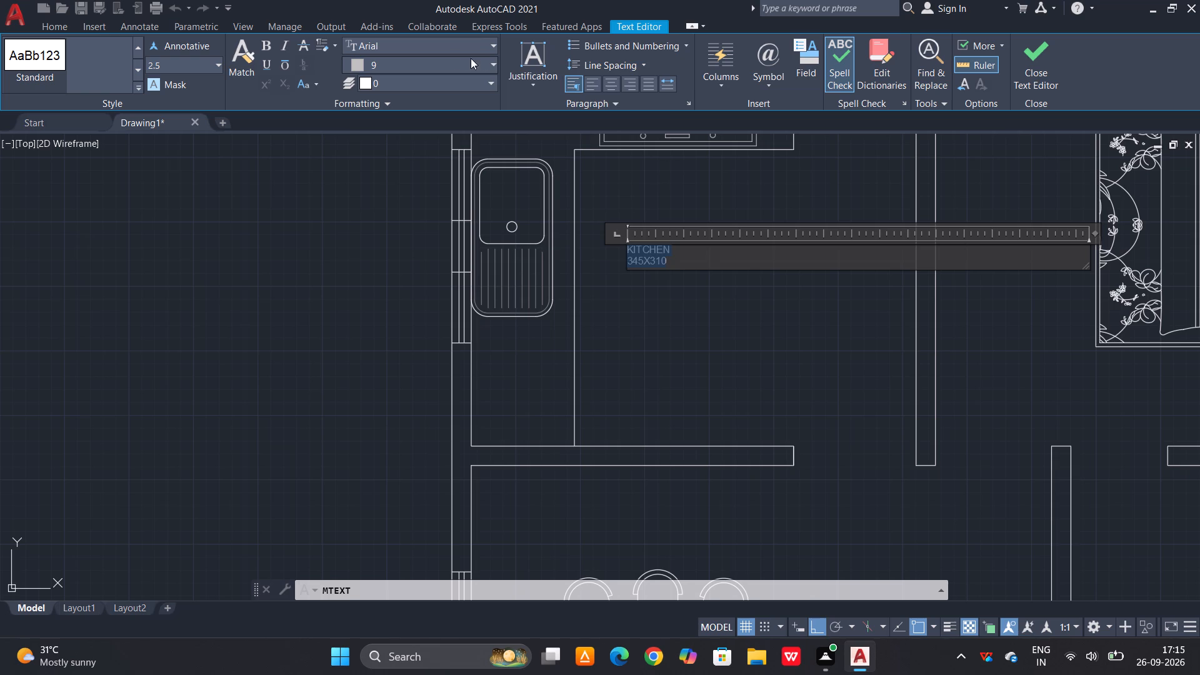
click(194, 62)
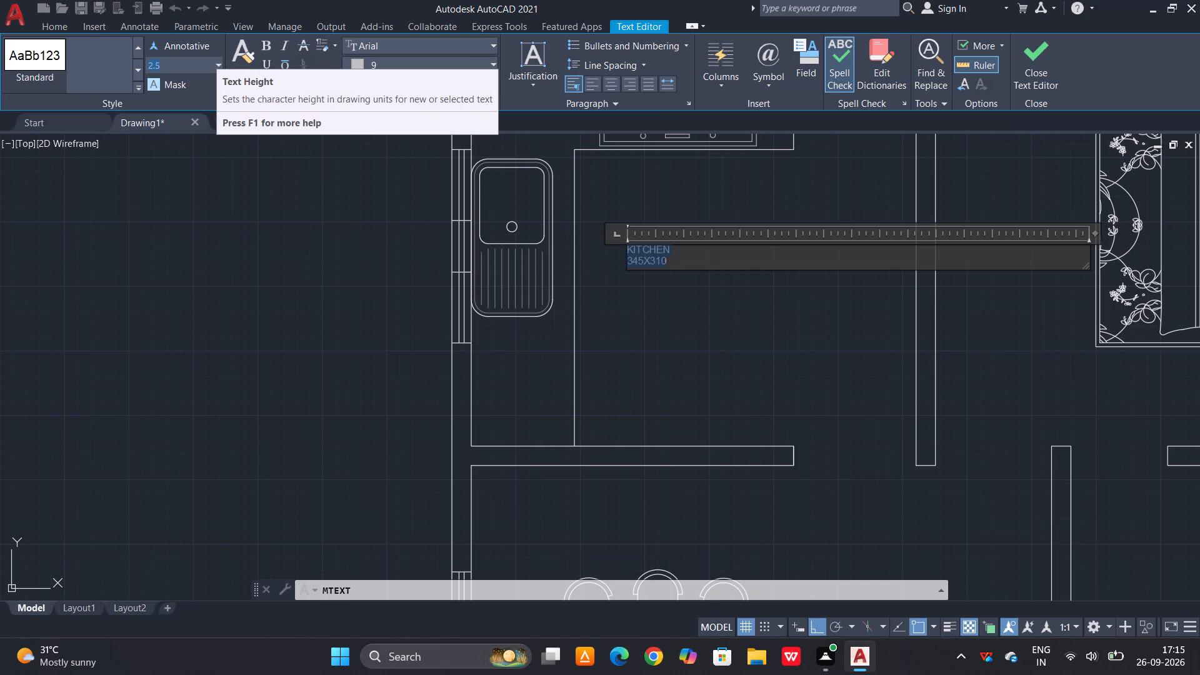
key(BackSpace)
text(10)
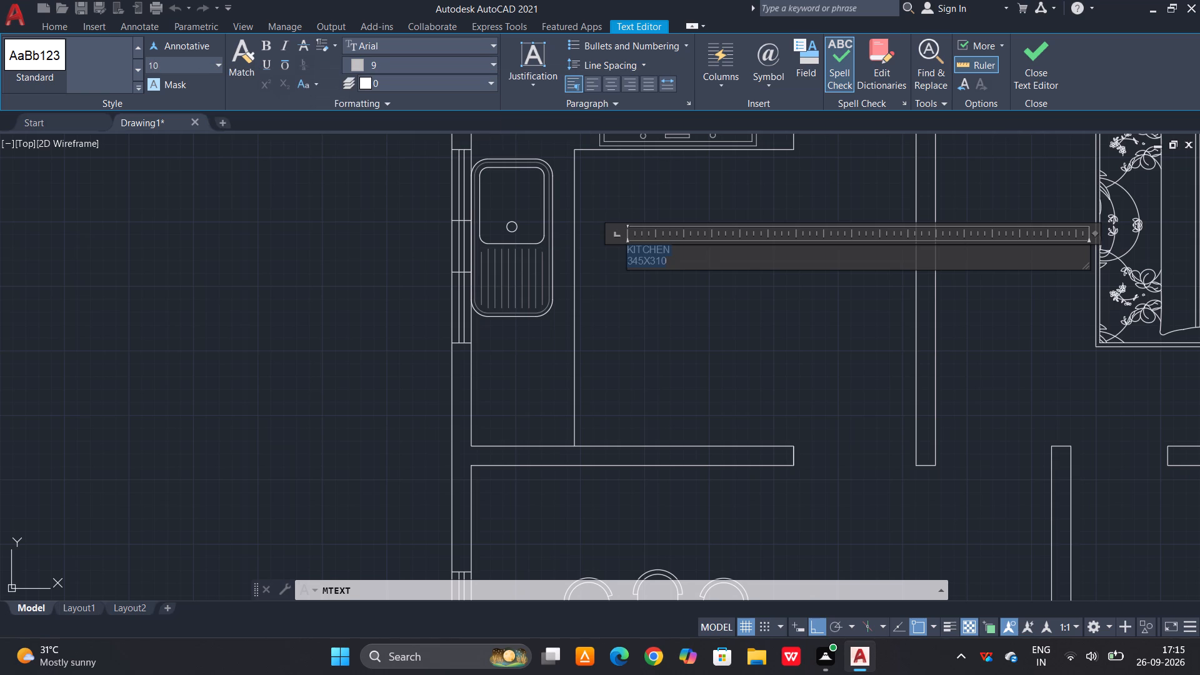
key(Return)
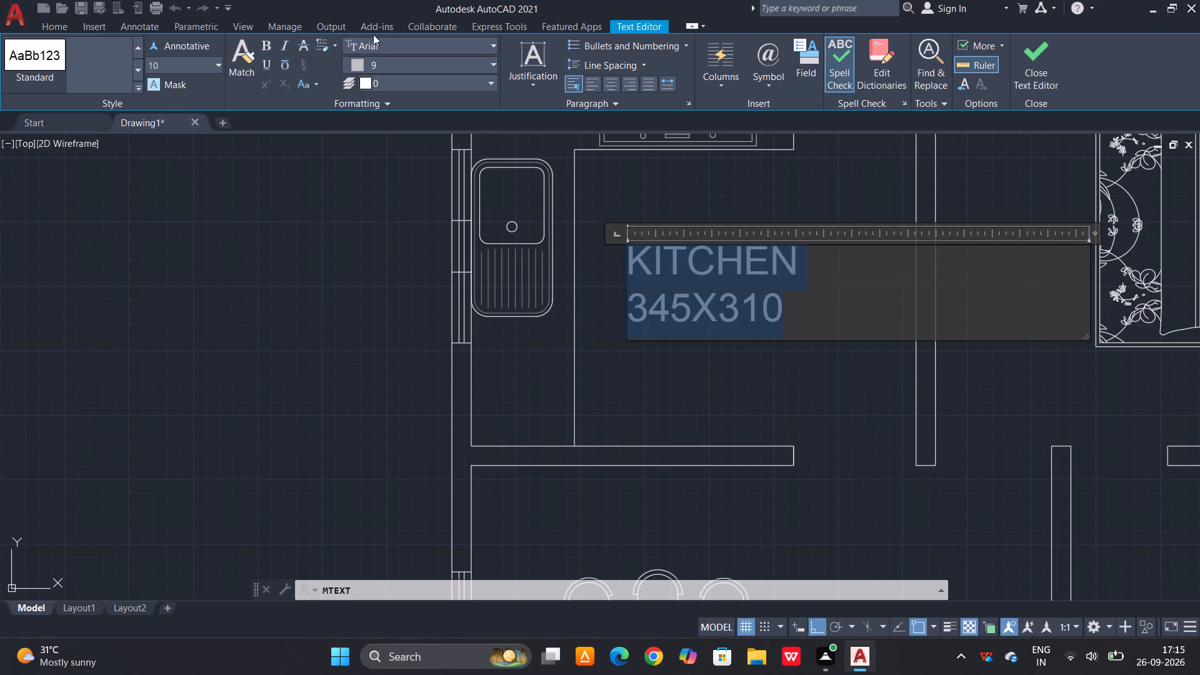
Centre-align the kitchen label's lines and narrow its text frame, finishing the text edit.
click(616, 75)
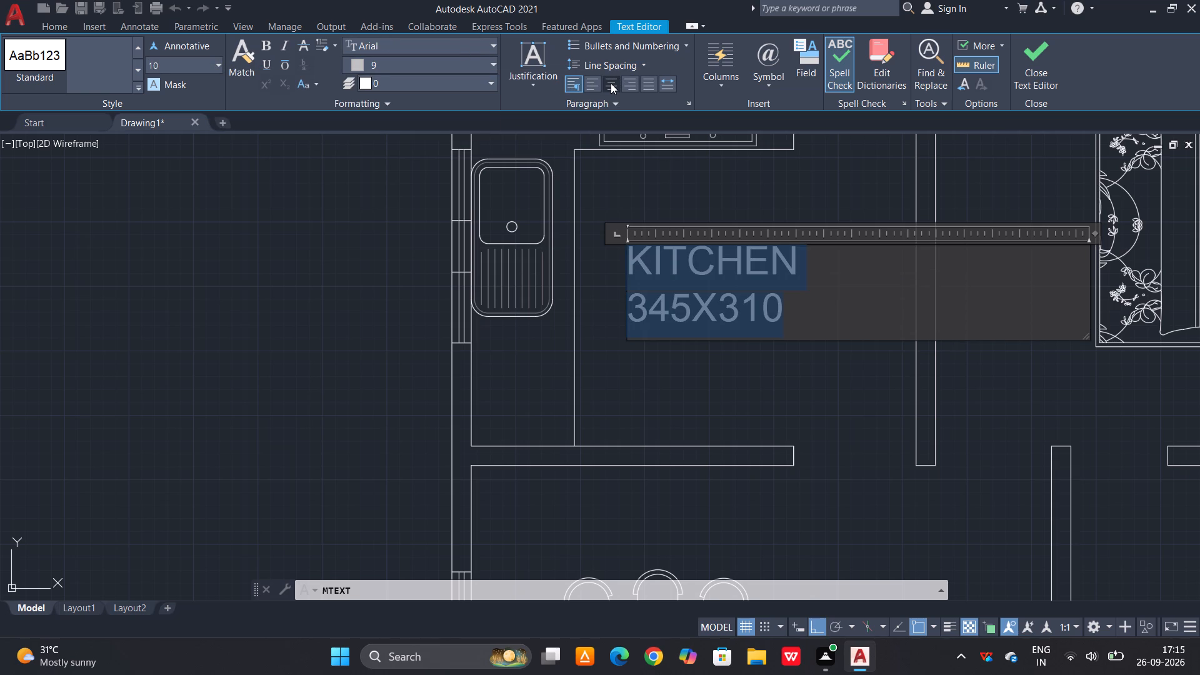
click(611, 83)
scroll(540, 255, down, 3)
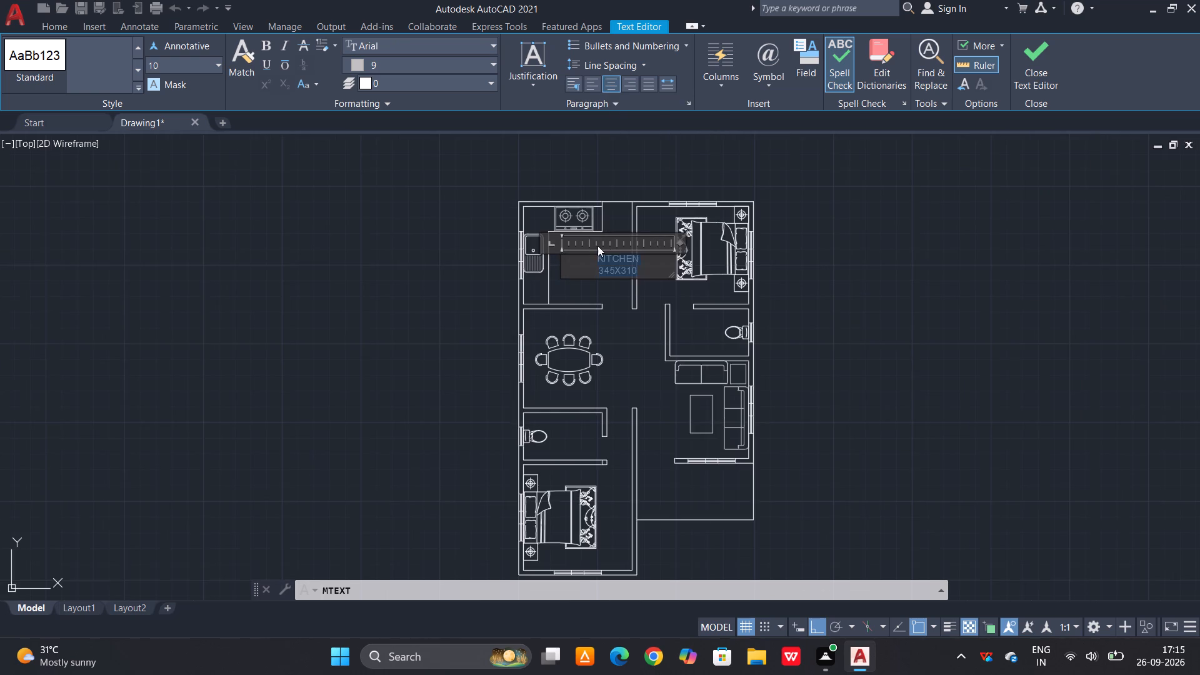
scroll(607, 241, up, 2)
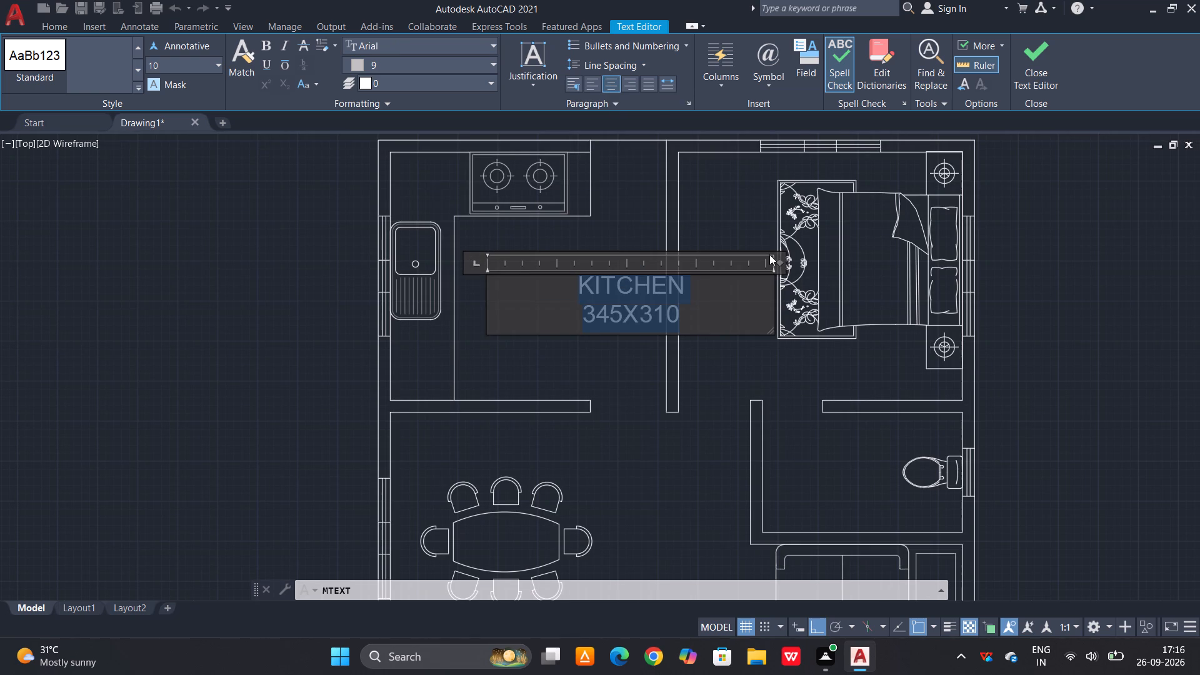
drag(779, 262, 608, 251)
click(617, 391)
Move the kitchen label horizontally away from the counter, towards the middle of the kitchen floor.
scroll(500, 282, up, 2)
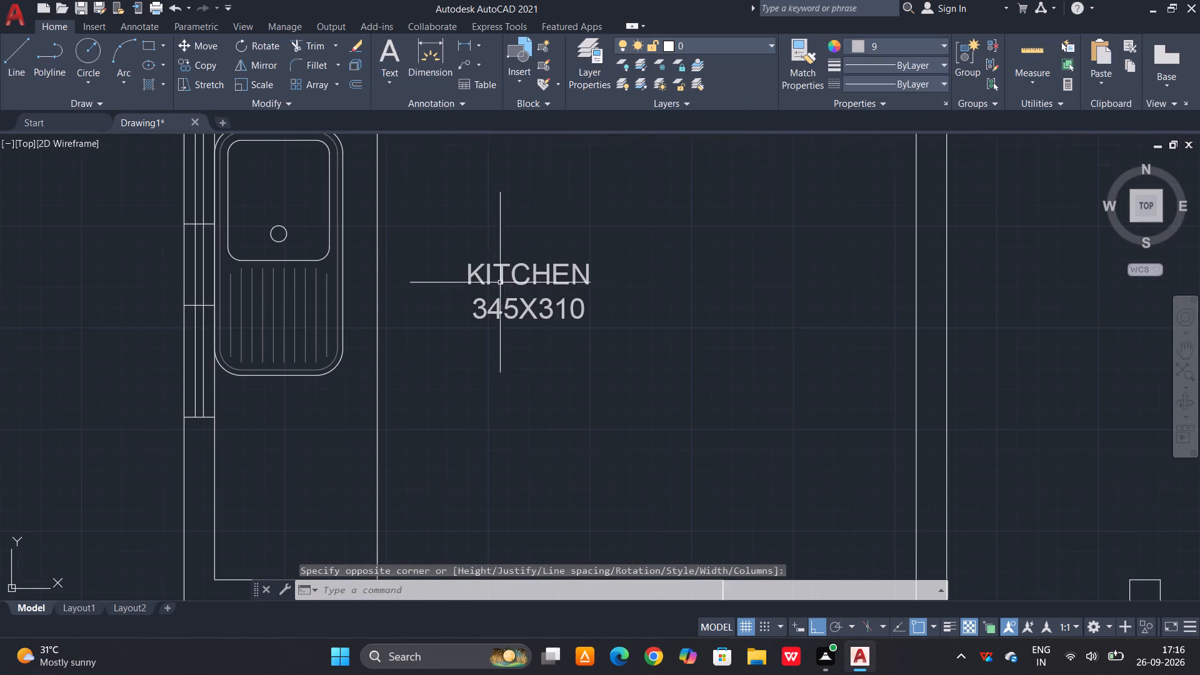
click(532, 274)
text(M)
key(space)
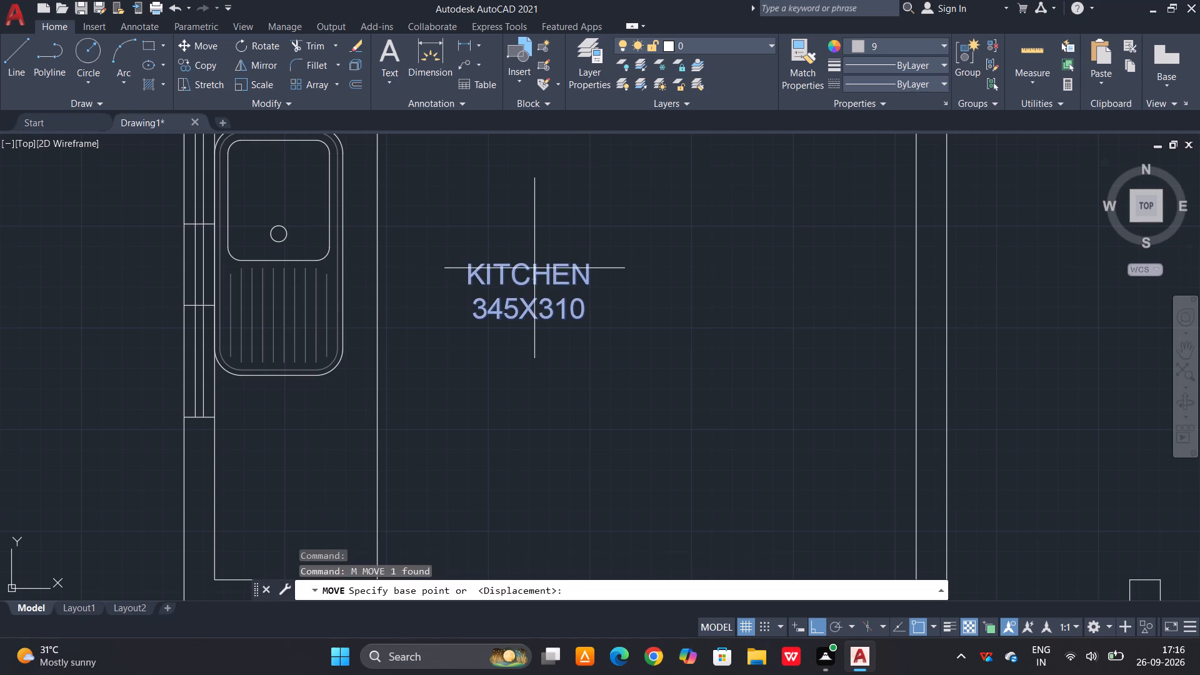
click(532, 266)
click(640, 287)
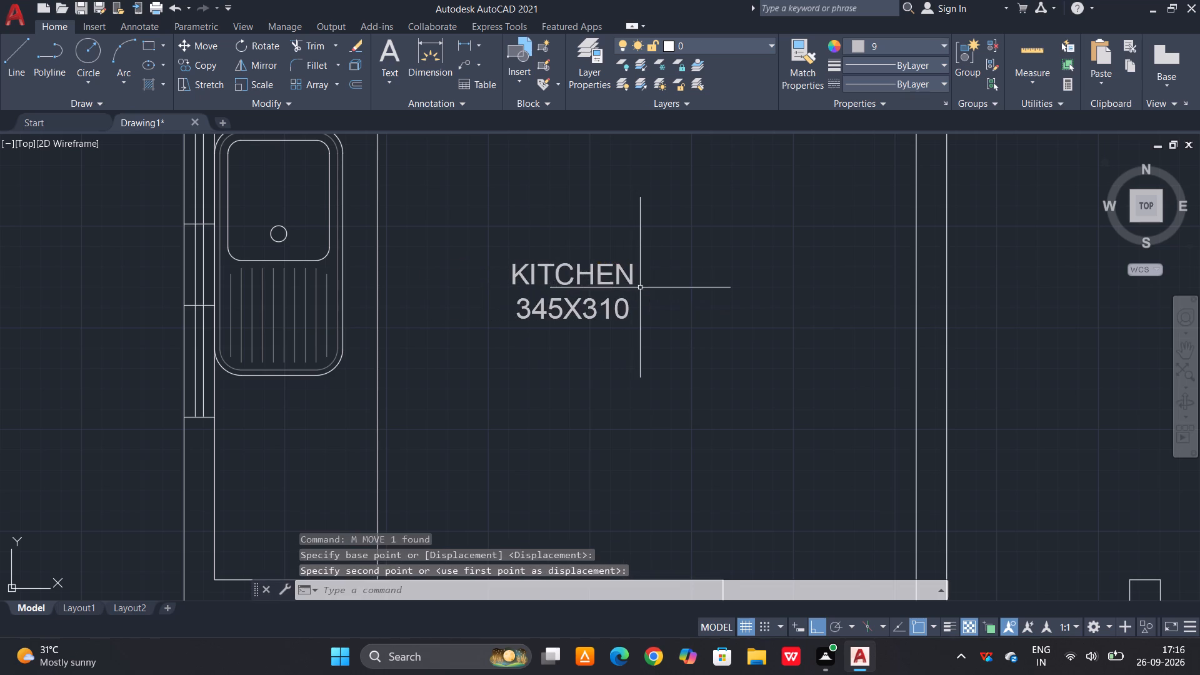
Copy the kitchen label, with Ortho off, onto the bed in the bedroom beside the kitchen.
scroll(632, 297, down, 1)
click(596, 279)
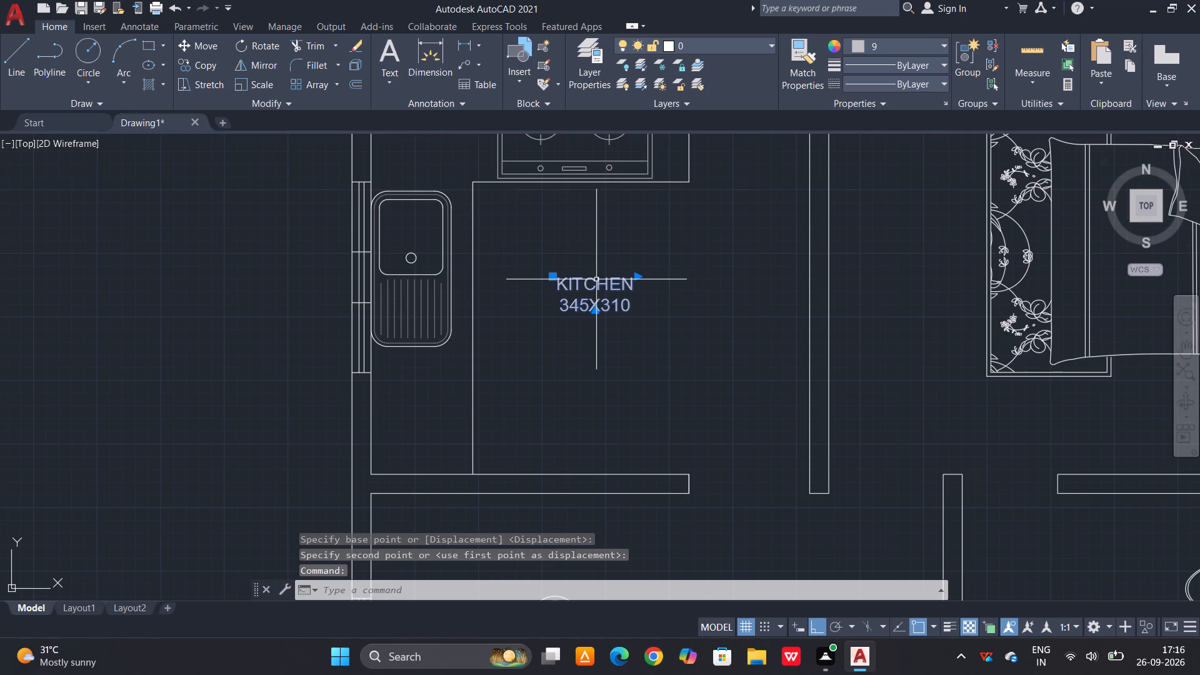
key(c)
text(O)
key(space)
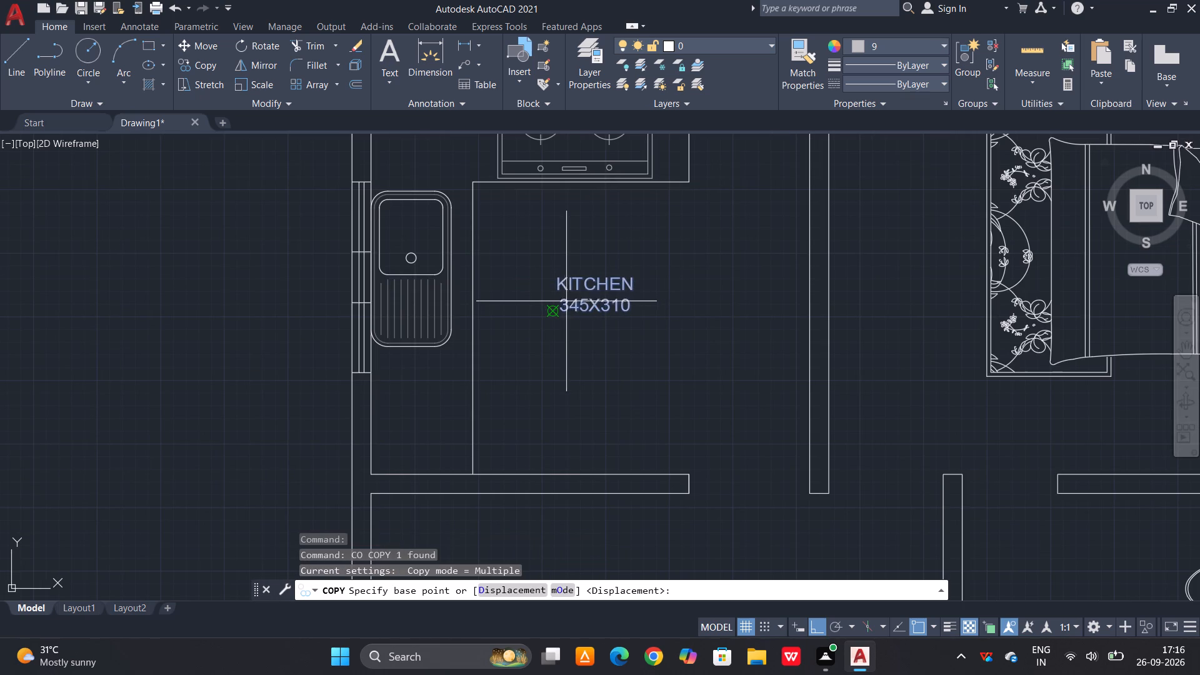
click(566, 301)
scroll(514, 322, down, 2)
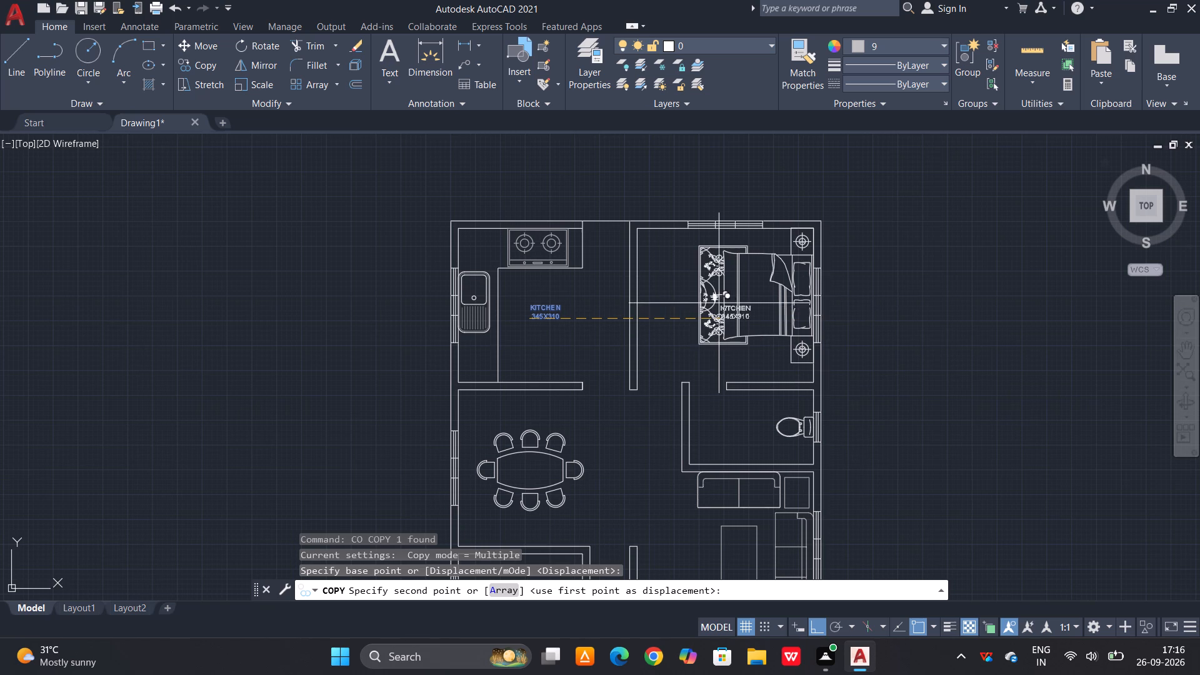
scroll(719, 303, up, 1)
key(F8)
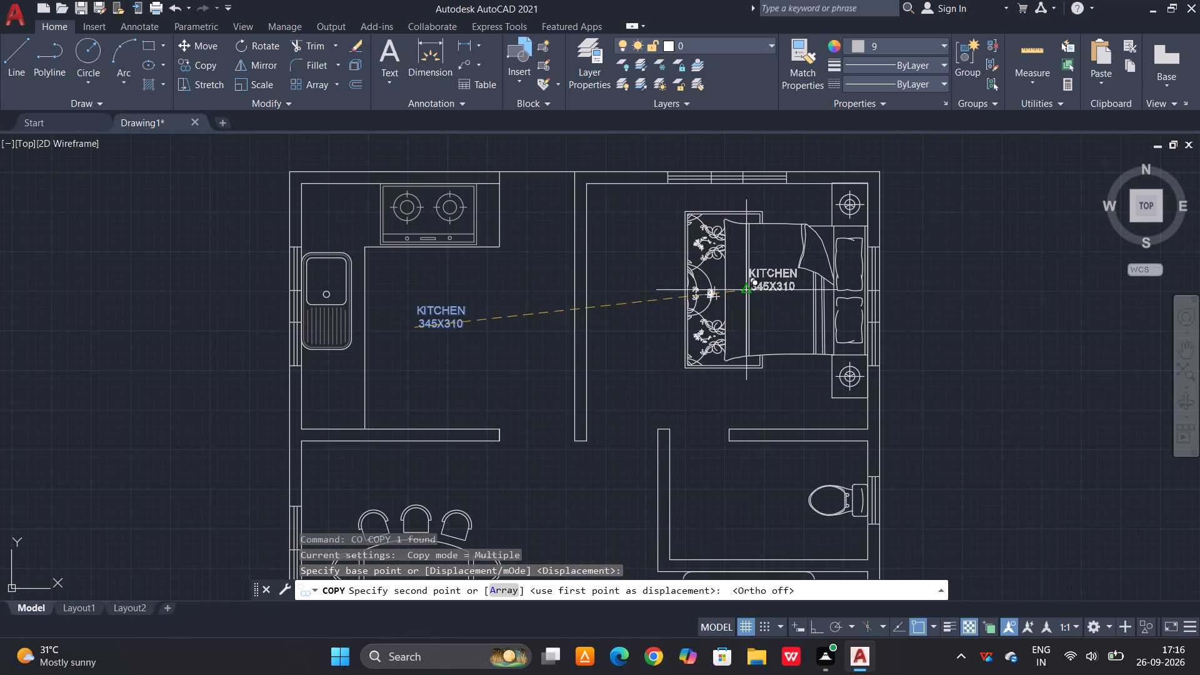
scroll(746, 289, up, 1)
click(754, 309)
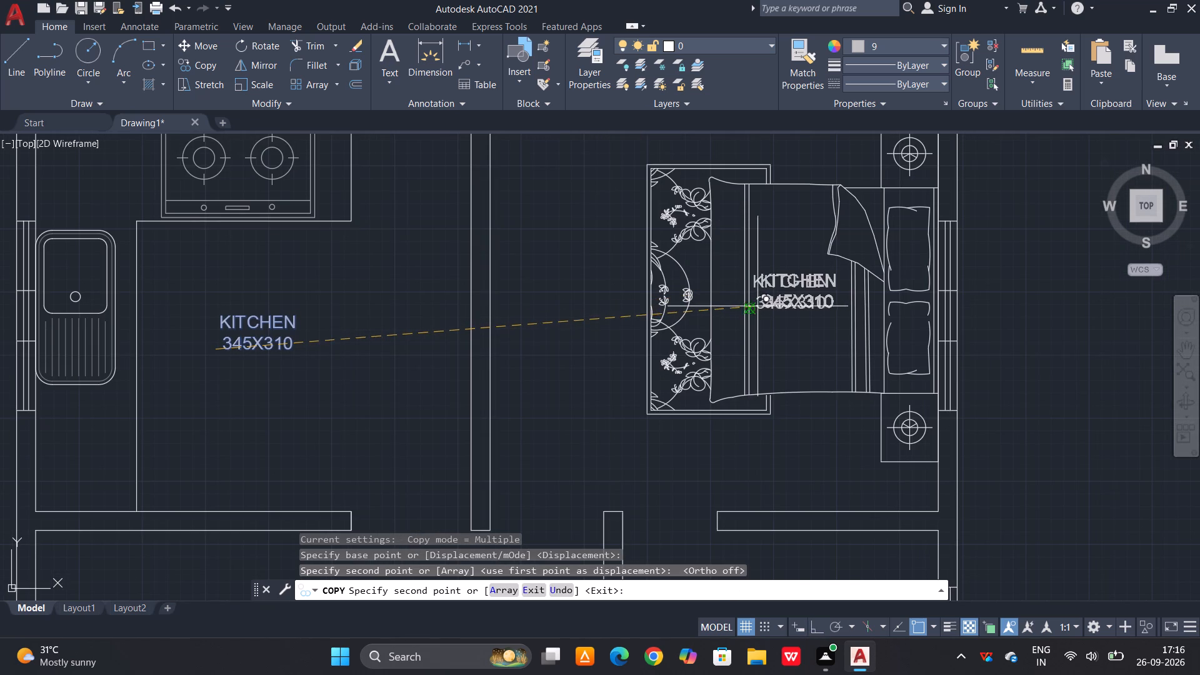
Place further copies of the kitchen label in the toilet below that bedroom and on the dining table.
scroll(759, 281, down, 1)
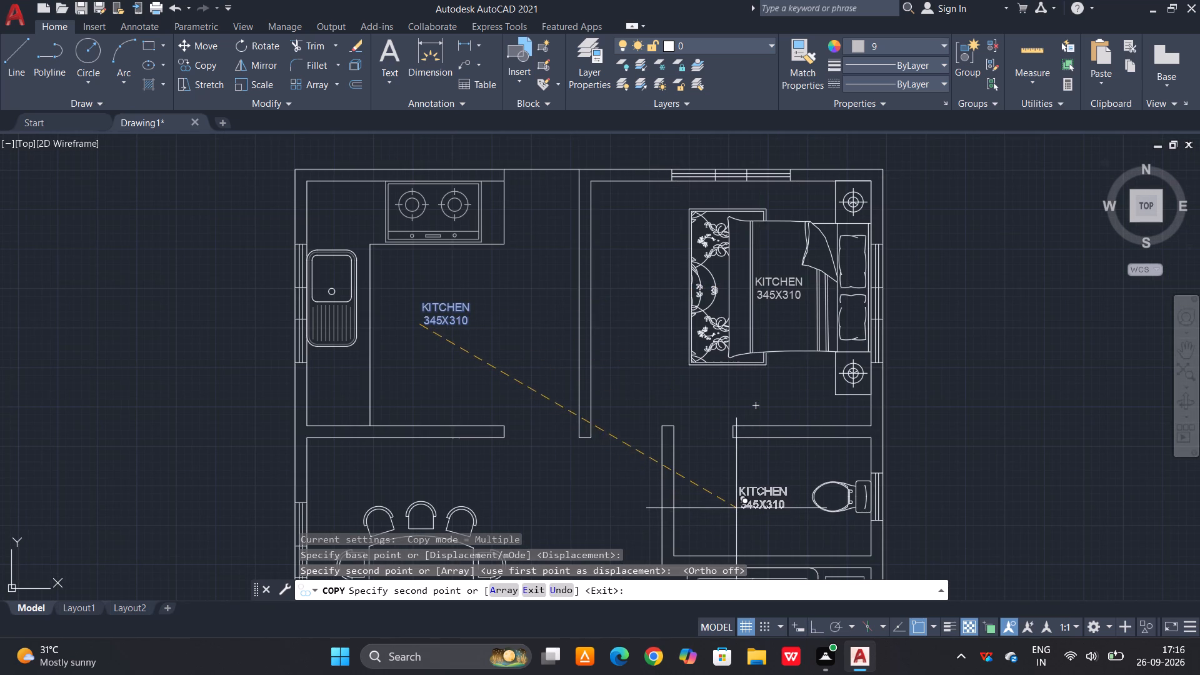
click(736, 508)
scroll(342, 476, down, 1)
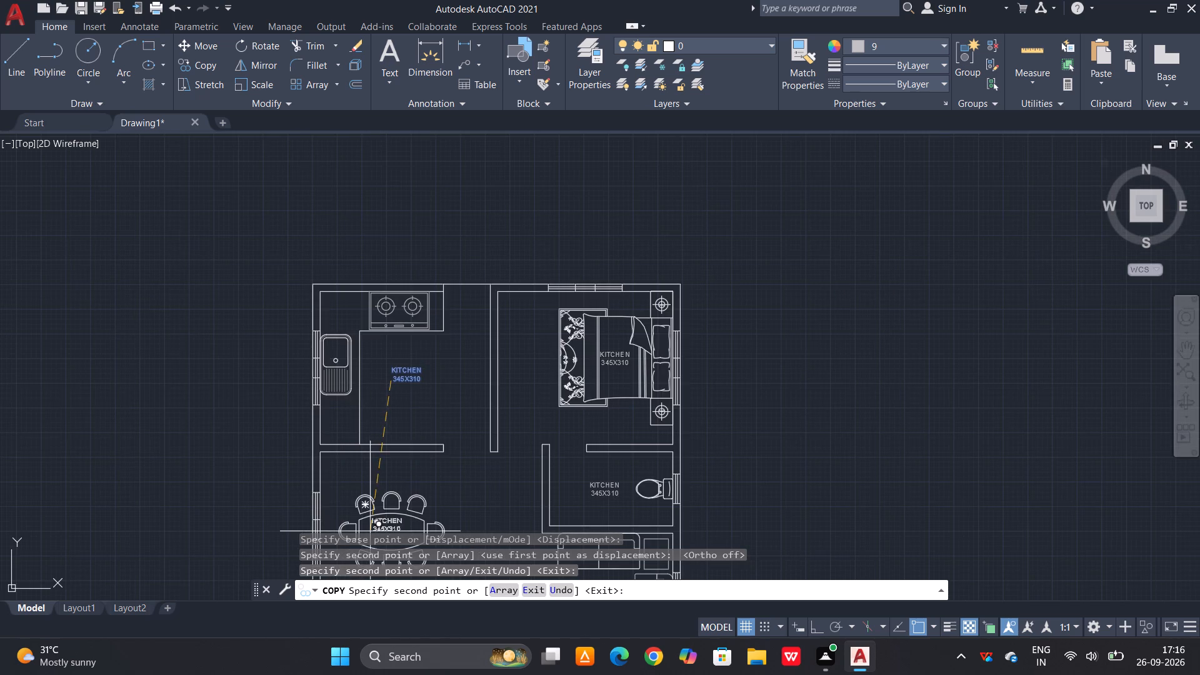
scroll(370, 532, up, 2)
scroll(402, 474, down, 2)
scroll(392, 499, up, 2)
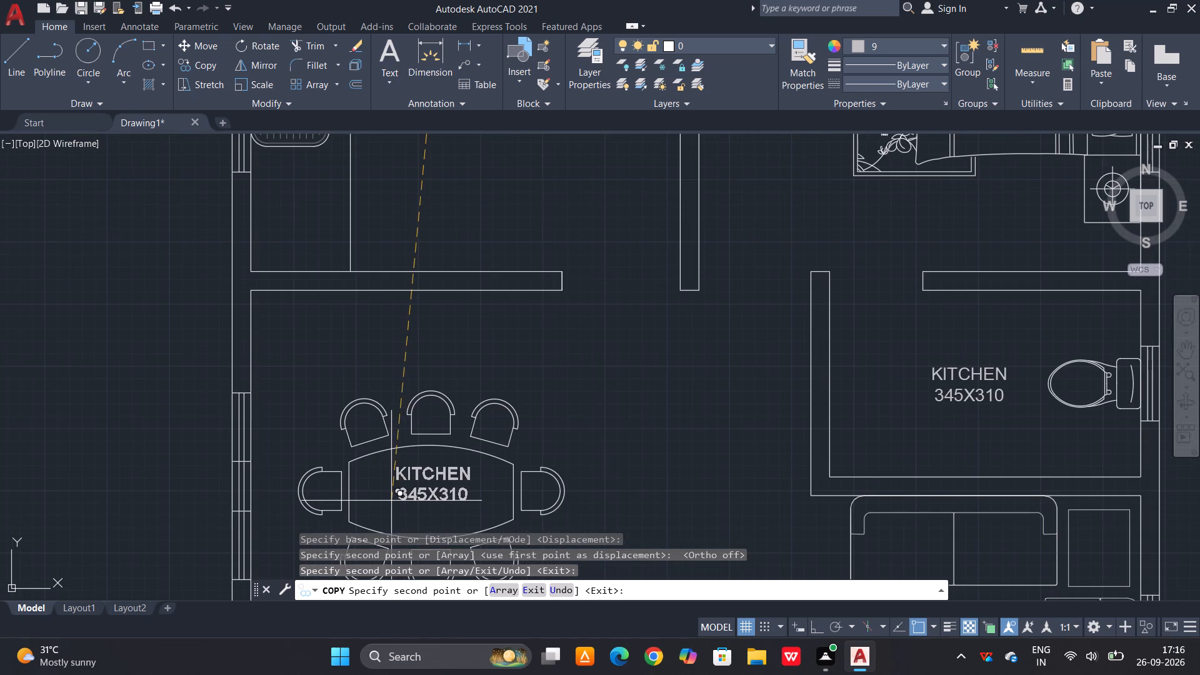
click(388, 509)
Place two more label copies, one at the living room's coffee table and one in the open area below the living room, ending the copy.
scroll(487, 348, down, 1)
scroll(553, 346, down, 1)
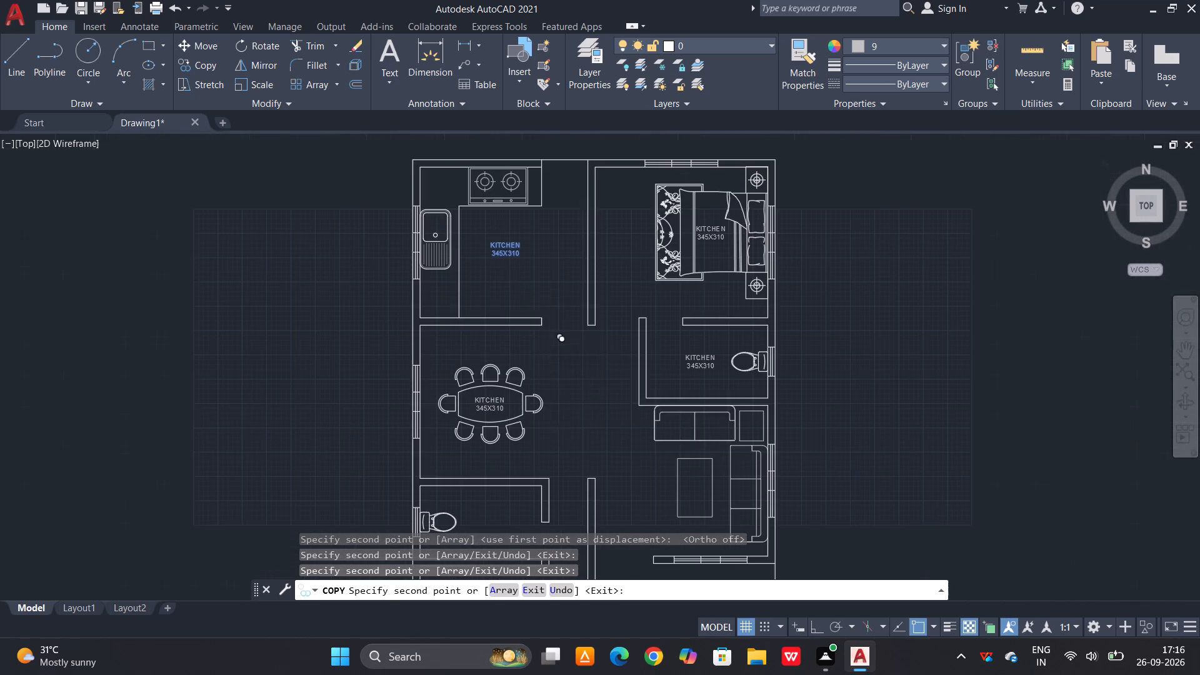
scroll(661, 504, up, 3)
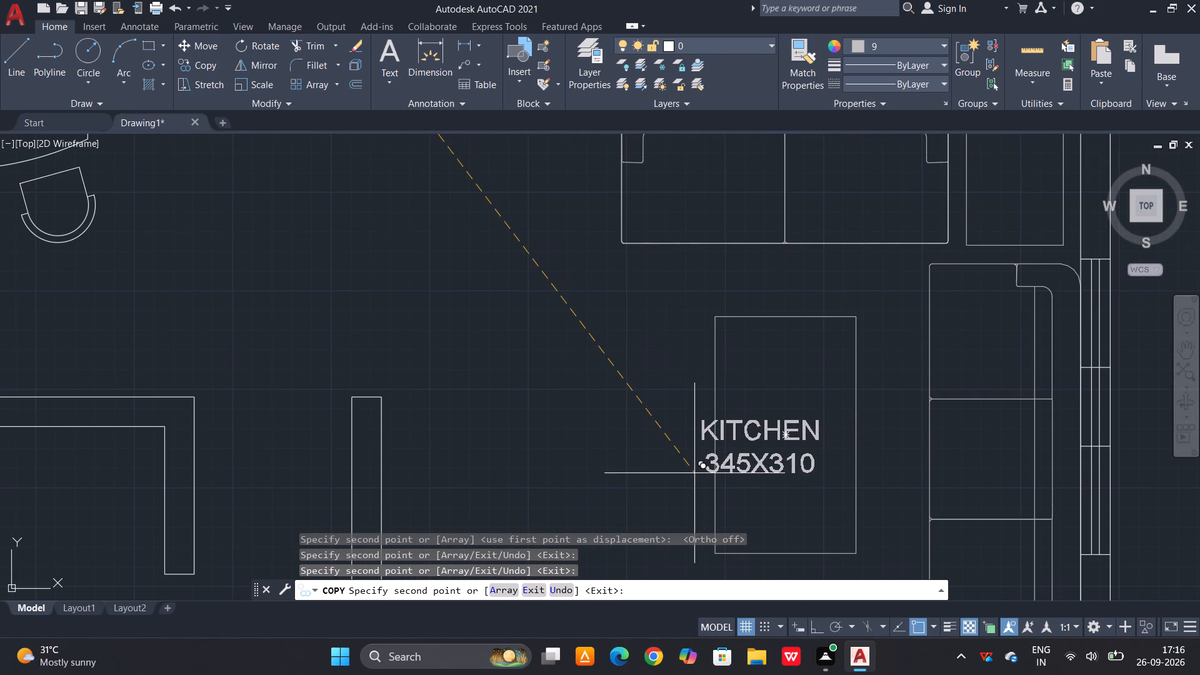
click(672, 476)
scroll(706, 278, down, 3)
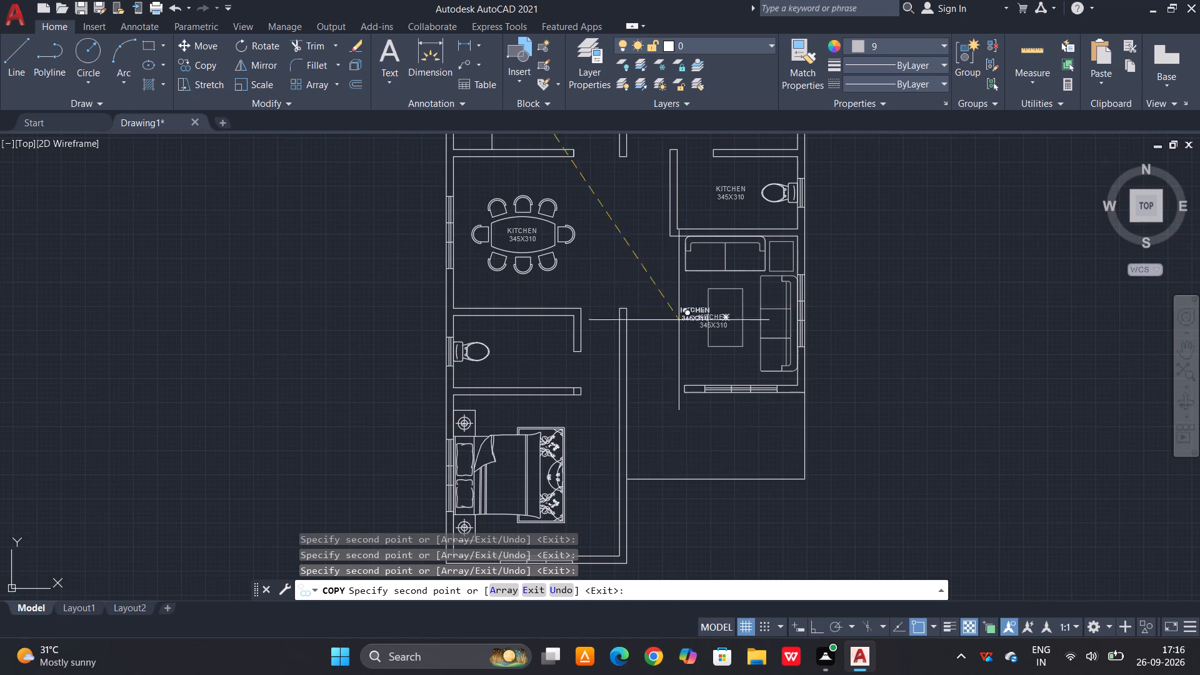
scroll(709, 474, up, 1)
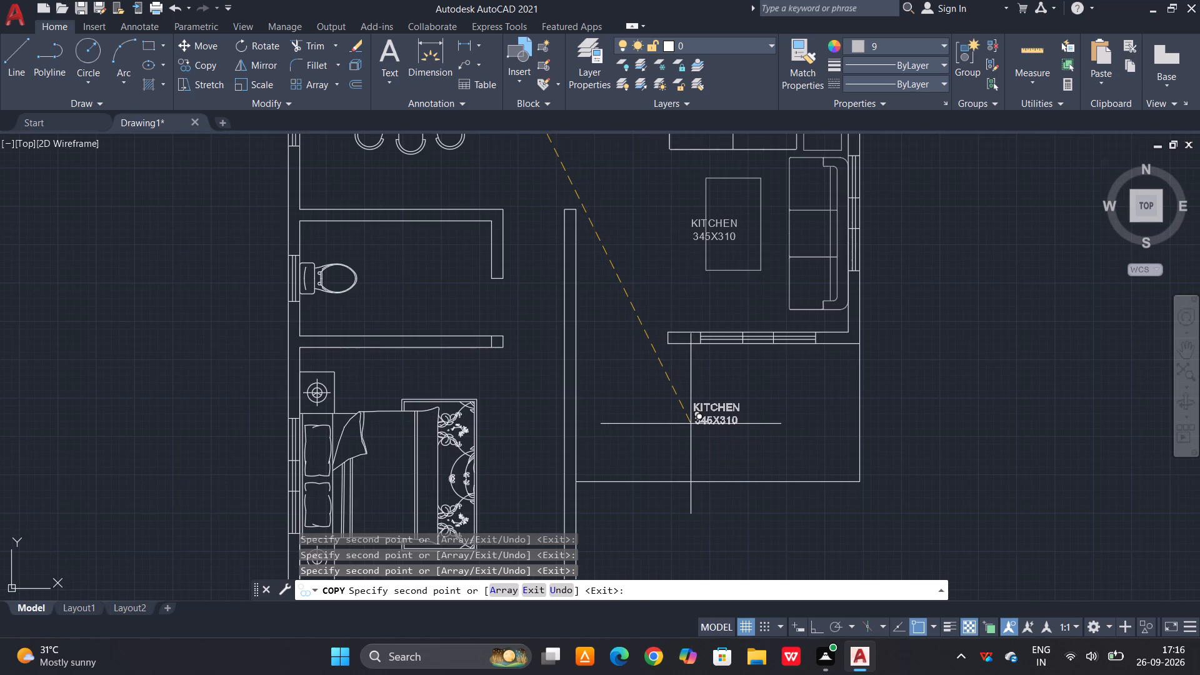
click(691, 424)
key(Escape)
Replace the first line of the bedroom's label copy with BED ROOM and widen the text frame so it fits on one line.
middle_drag(692, 384, 699, 489)
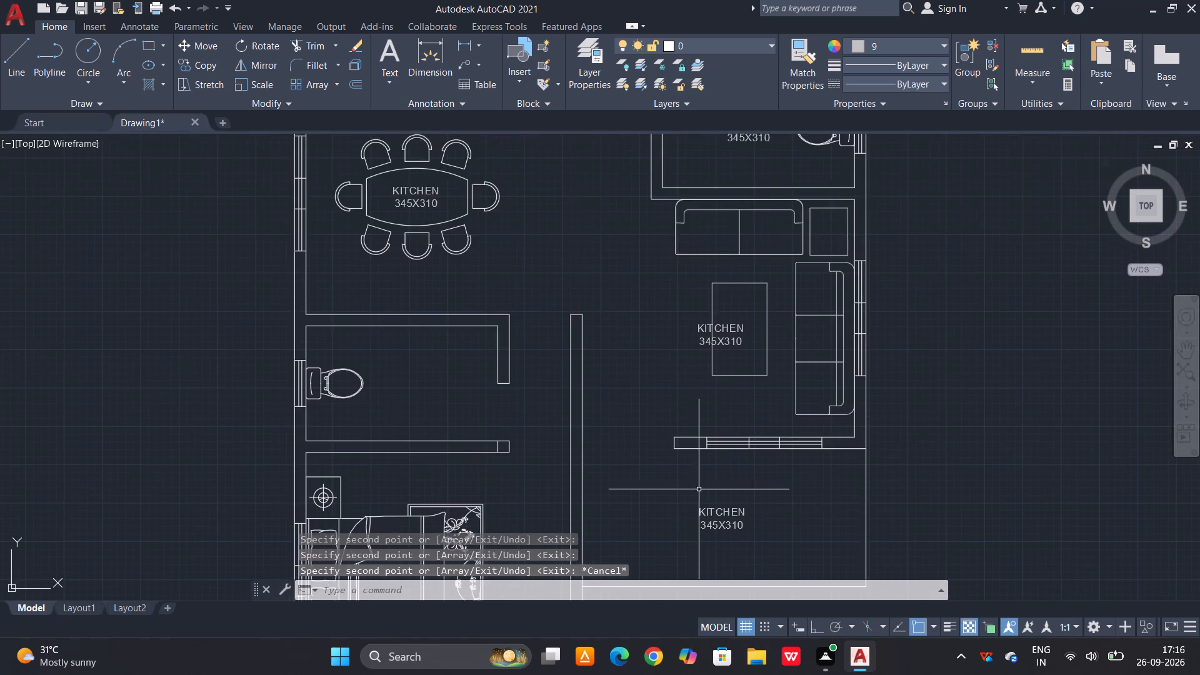
scroll(699, 443, down, 1)
scroll(625, 251, down, 1)
scroll(741, 151, up, 2)
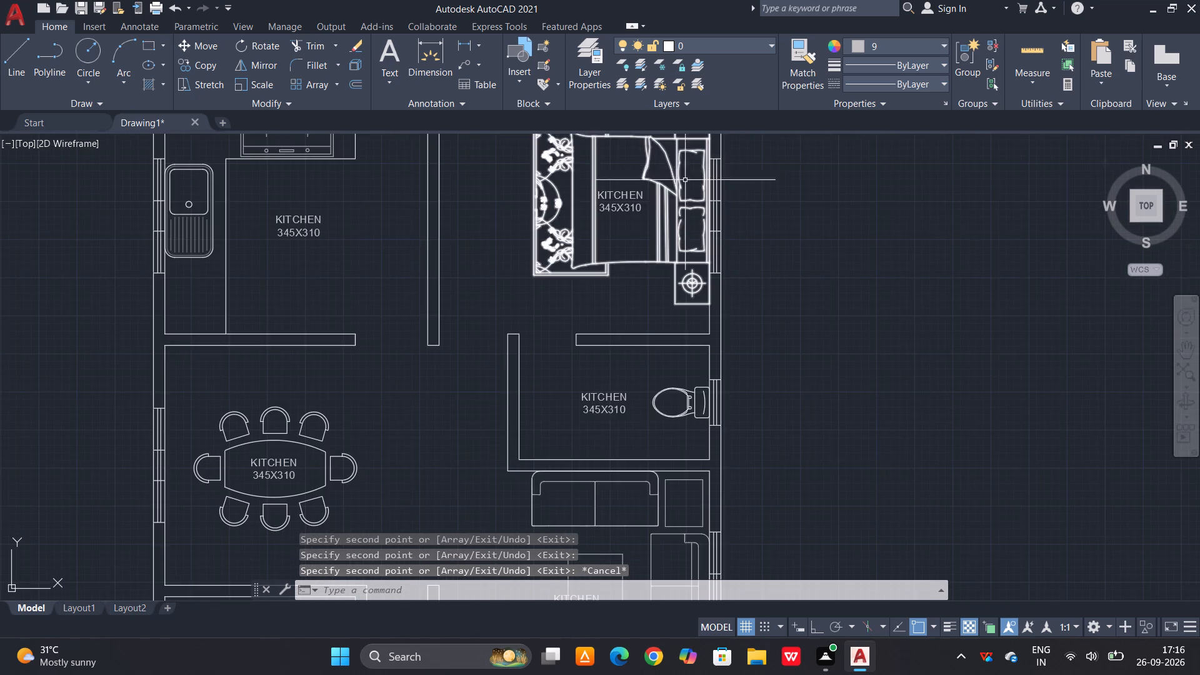
scroll(649, 194, up, 1)
double_click(634, 196)
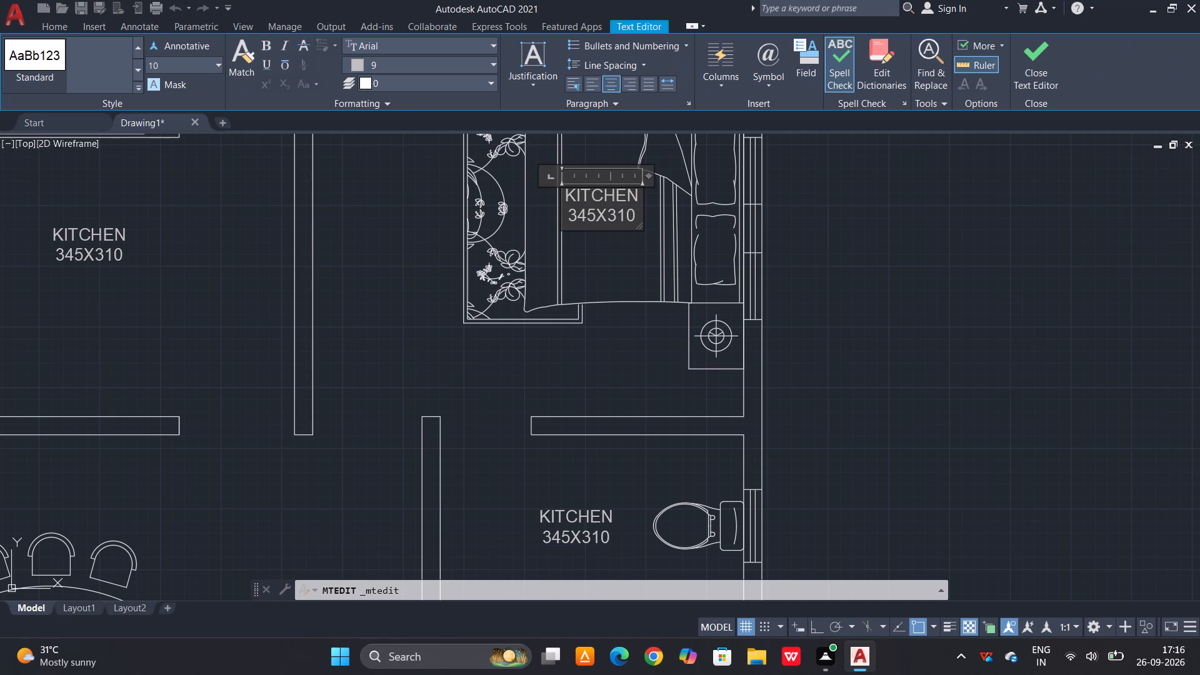
click(631, 197)
drag(631, 197, 609, 203)
key(BackSpace)
text(BEDROO)
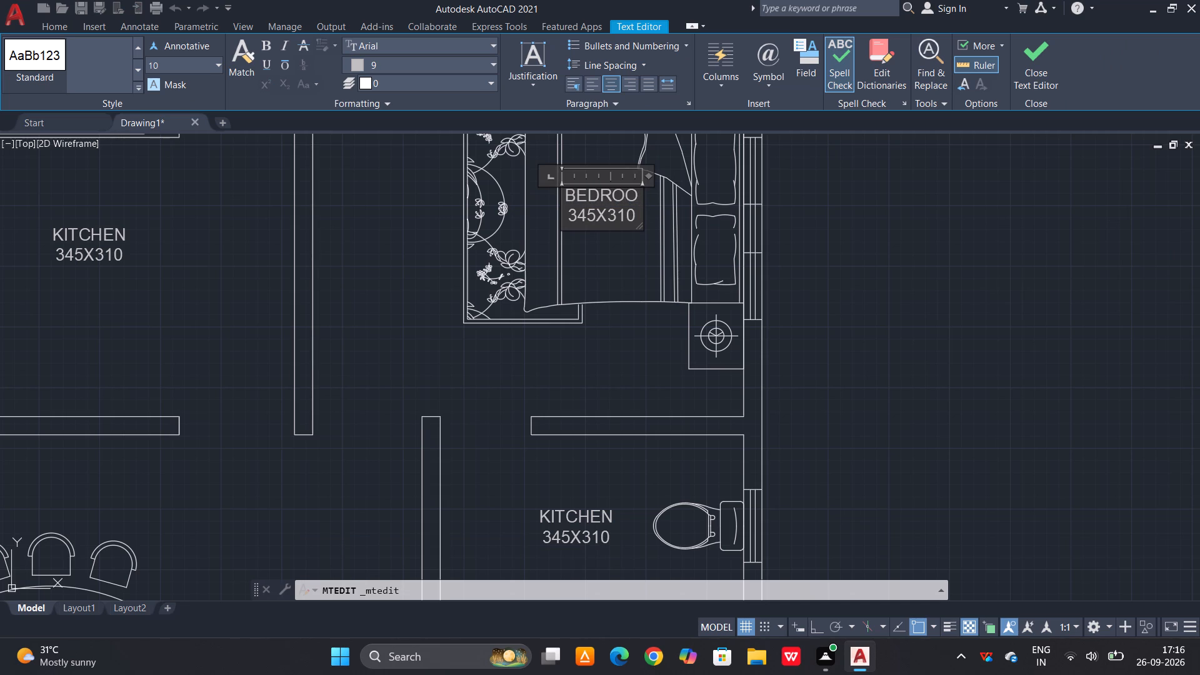
key(BackSpace)
key(BackSpace)
key(BackSpace)
key(BackSpace)
text(D ROOM)
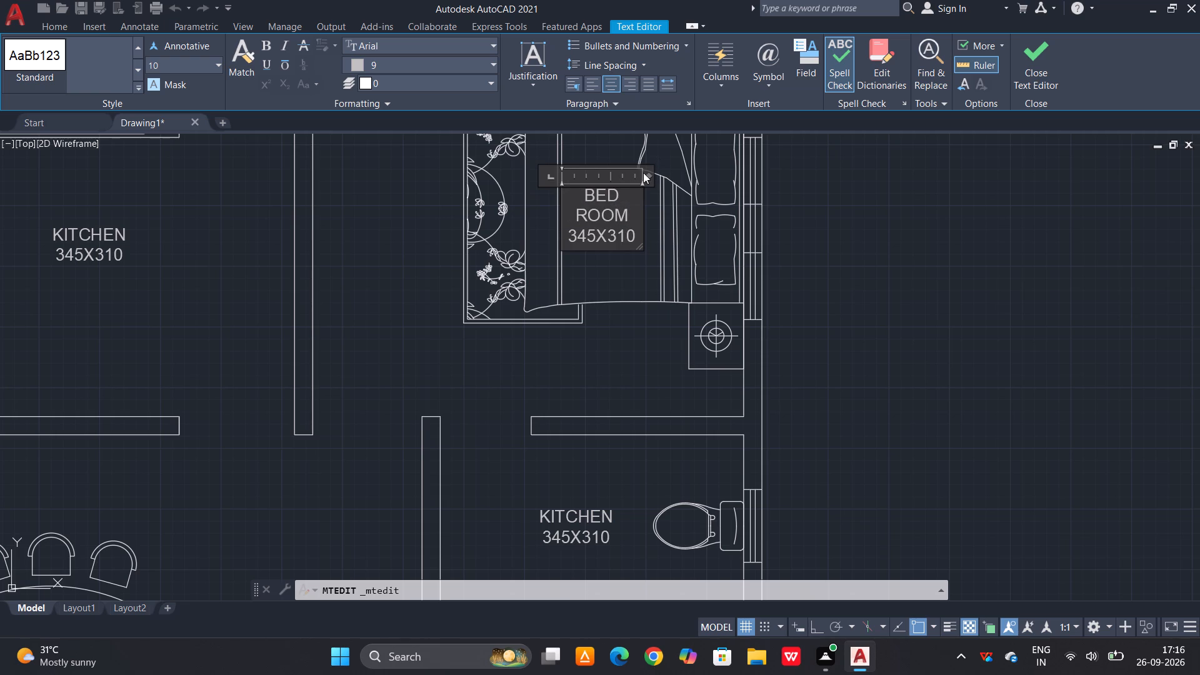
drag(650, 176, 683, 174)
click(657, 221)
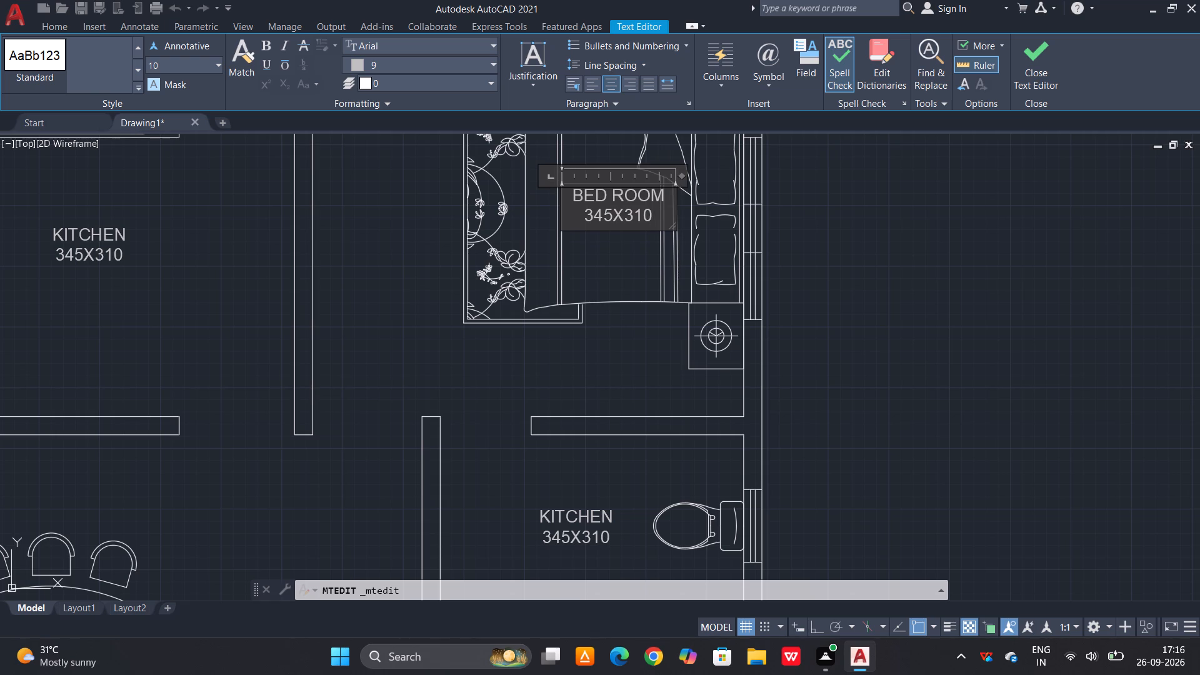
Change the bedroom label's dimension line to 355X340 and finish the text edit.
key(BackSpace)
key(BackSpace)
key(BackSpace)
key(BackSpace)
key(BackSpace)
key(BackSpace)
text(55X)
text(340)
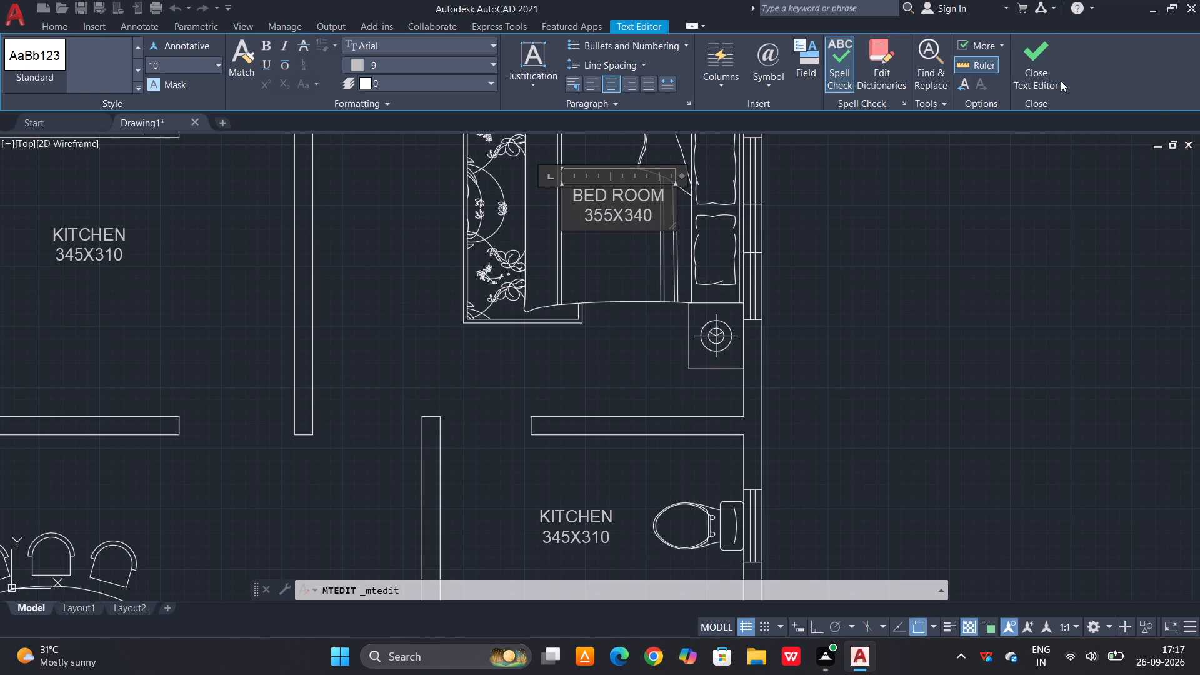
click(1049, 56)
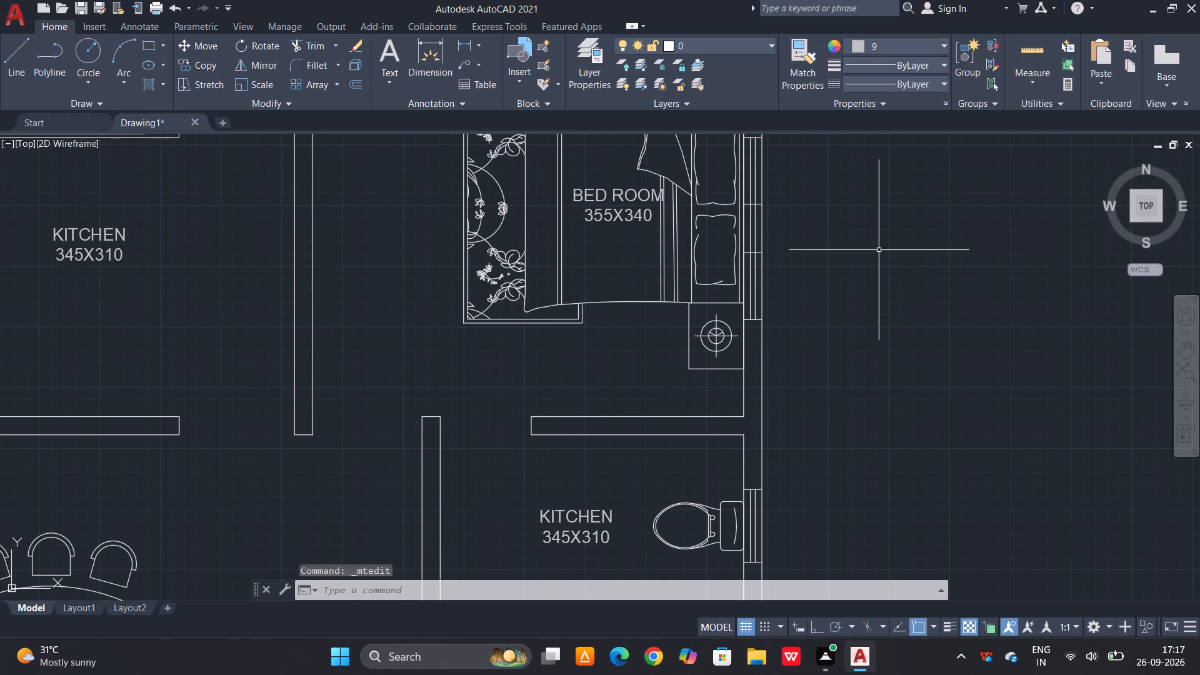
Move the BED ROOM label slightly along the bed, away from the pillows.
click(585, 187)
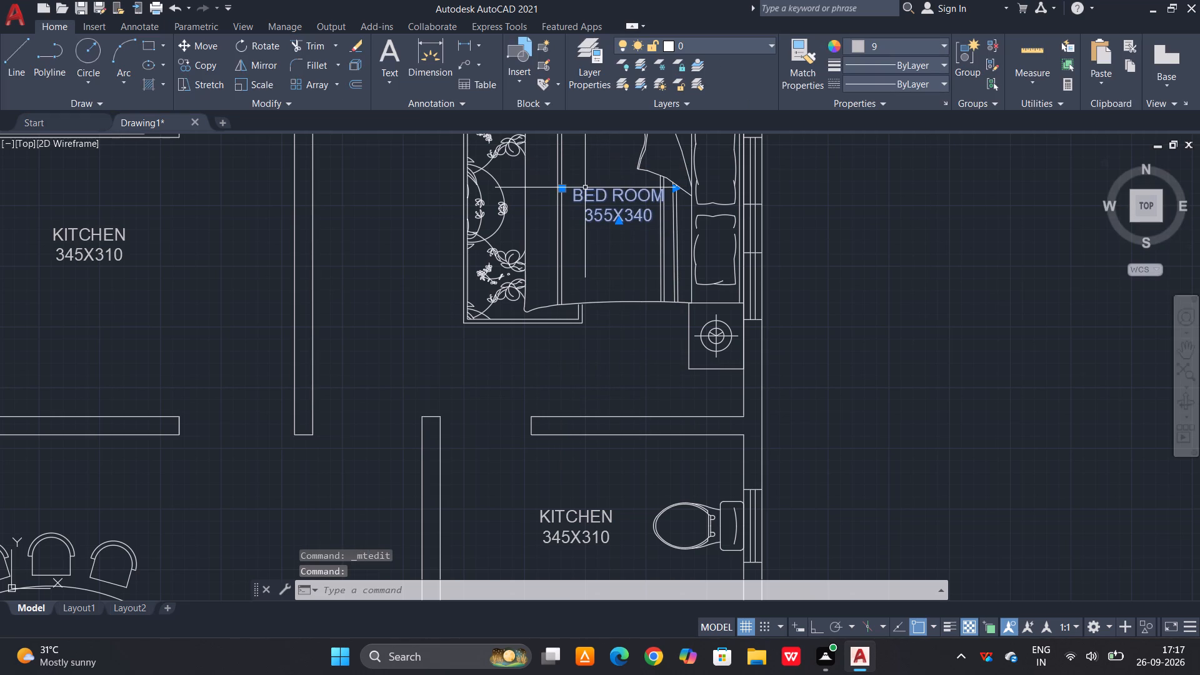
key(m)
key(space)
click(598, 187)
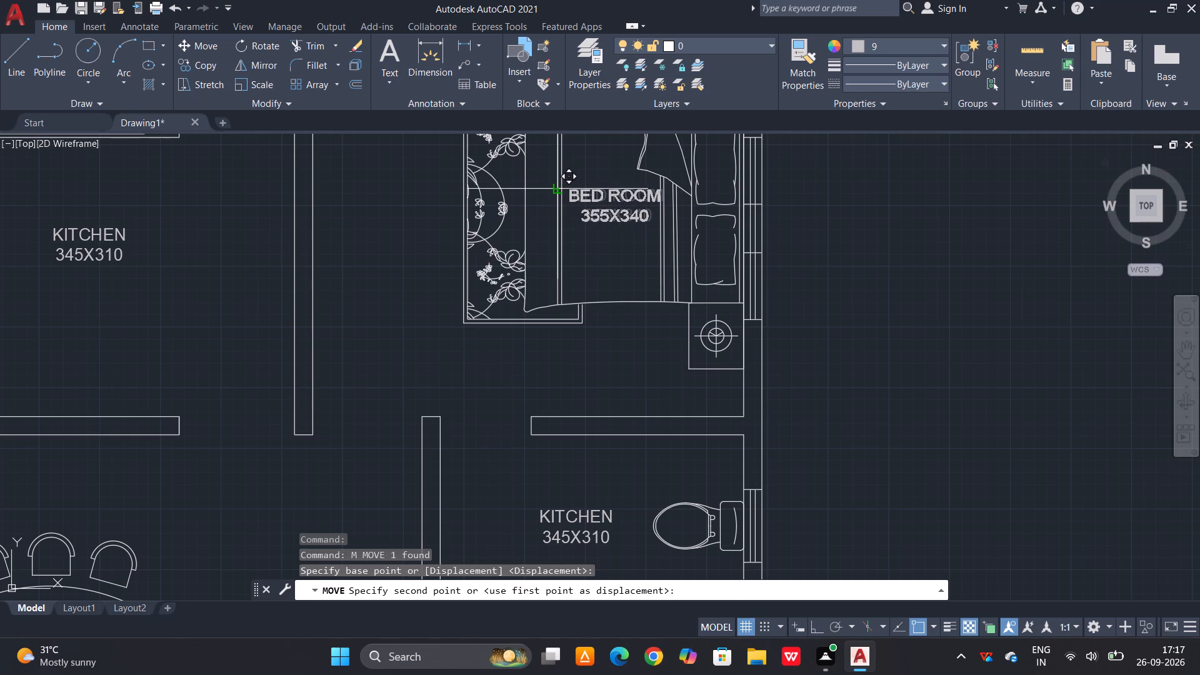
click(552, 196)
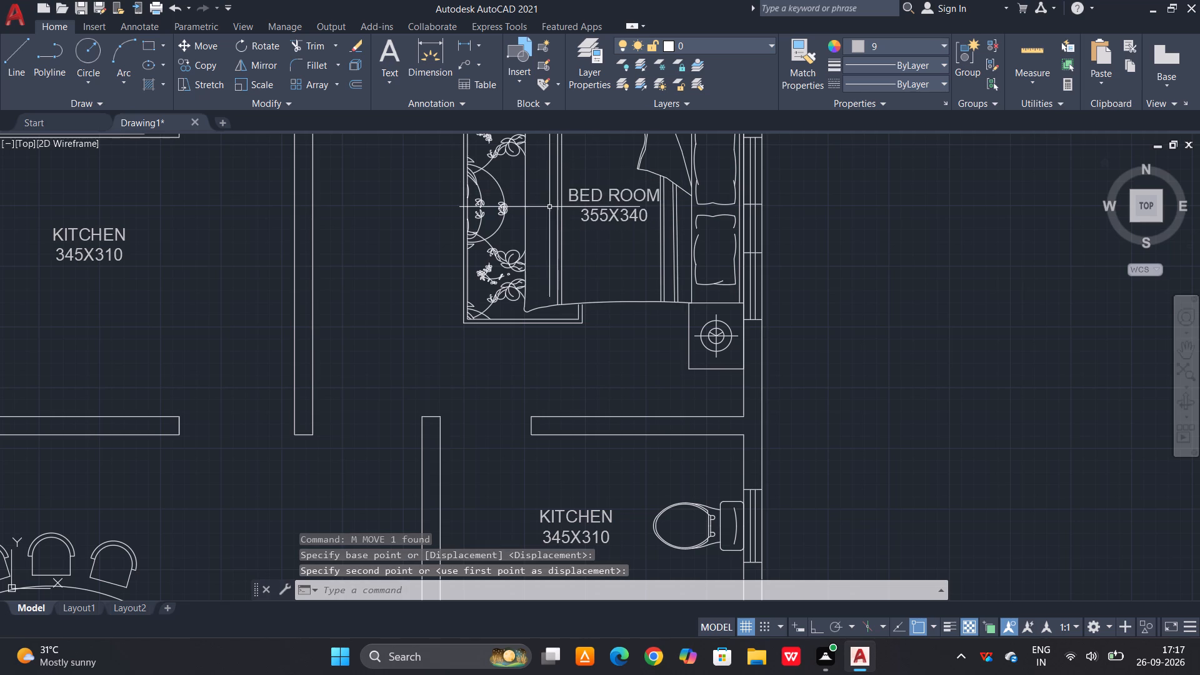
Replace the first line of the label copy in the toilet below the bedroom with W/C.
scroll(651, 434, down, 1)
scroll(616, 497, up, 1)
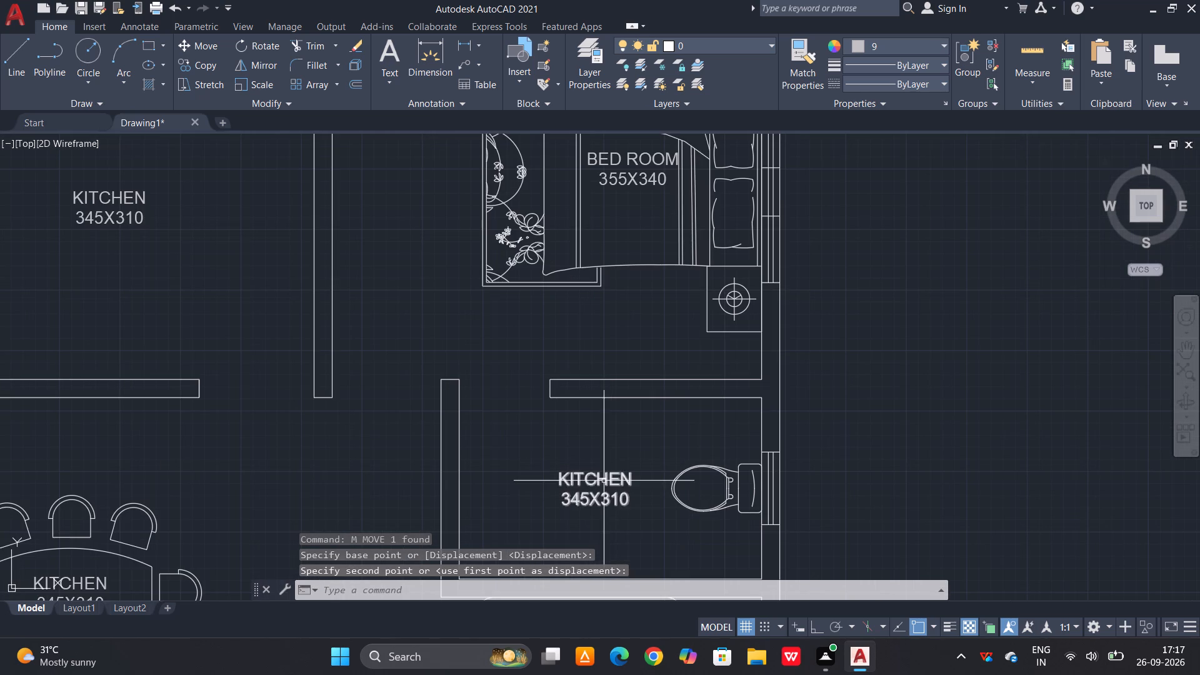
triple_click(604, 481)
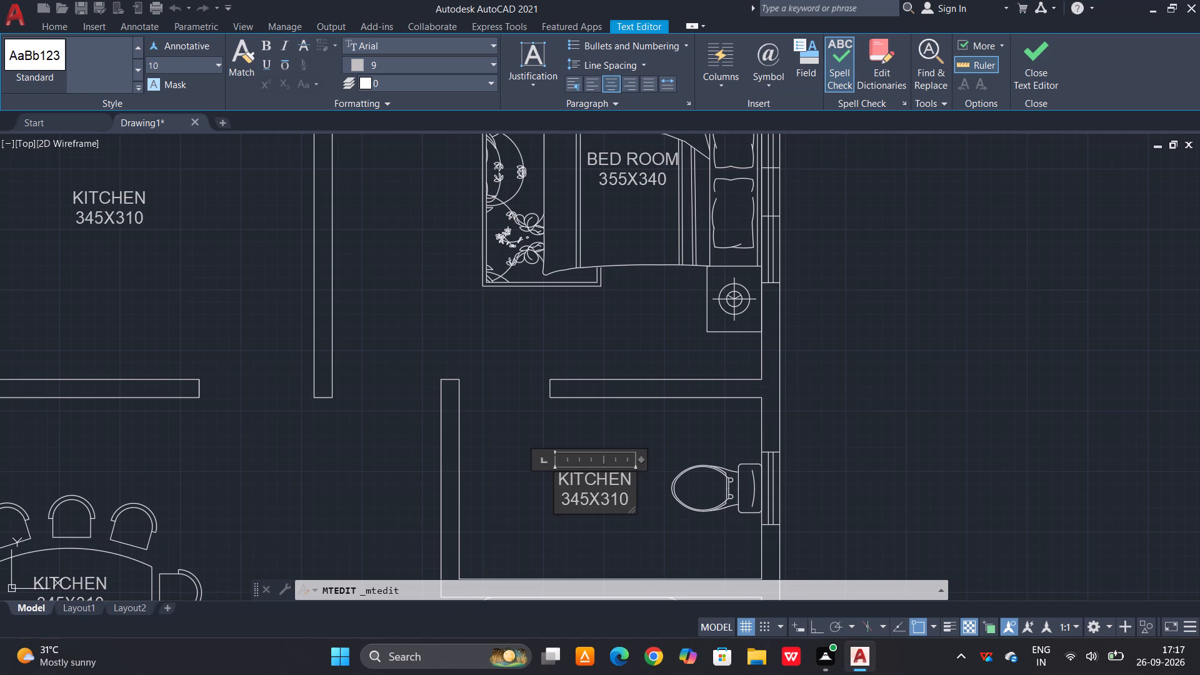
drag(629, 472, 526, 485)
key(BackSpace)
text(W/C)
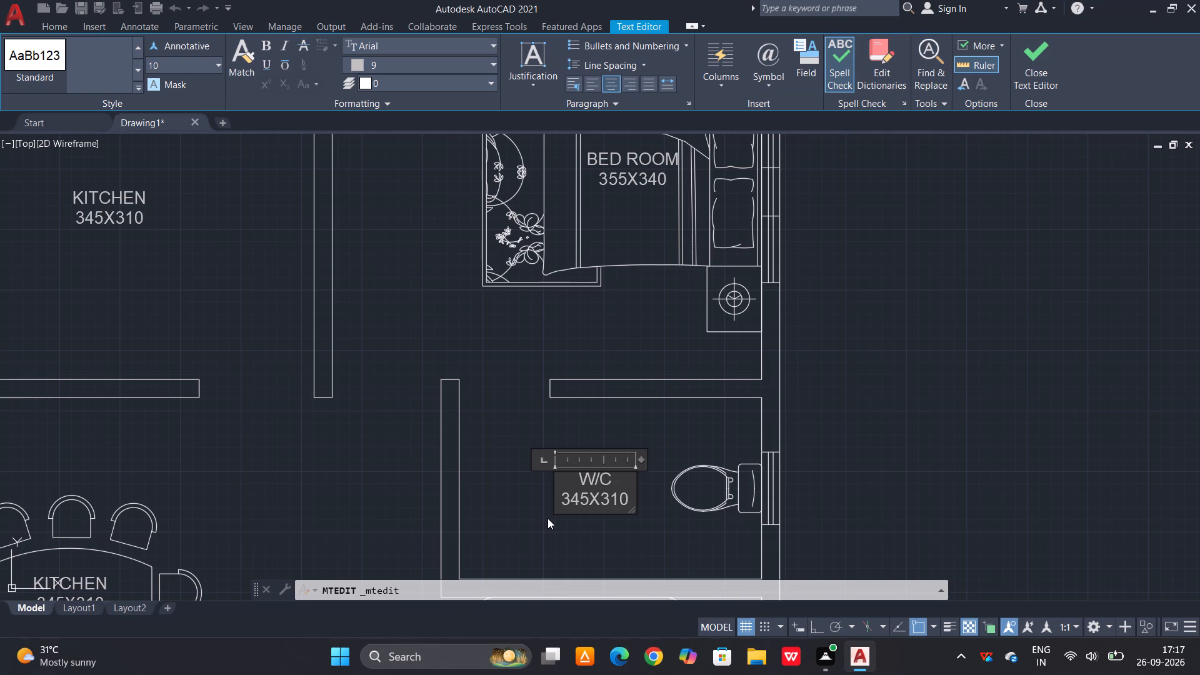
Change the W/C label's dimension line to 250X150 and finish the text edit.
key(Down)
key(Right)
key(BackSpace)
key(BackSpace)
text(15)
key(Left)
key(Left)
key(Left)
key(BackSpace)
key(BackSpace)
key(BackSpace)
key(BackSpace)
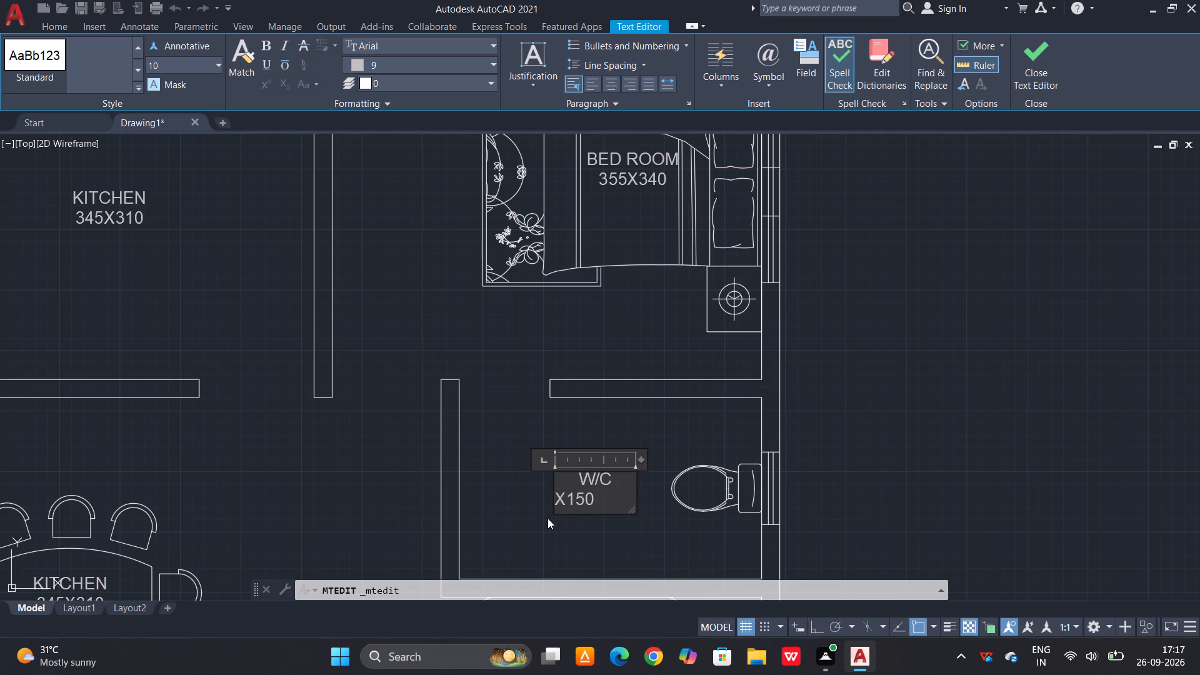
text(250)
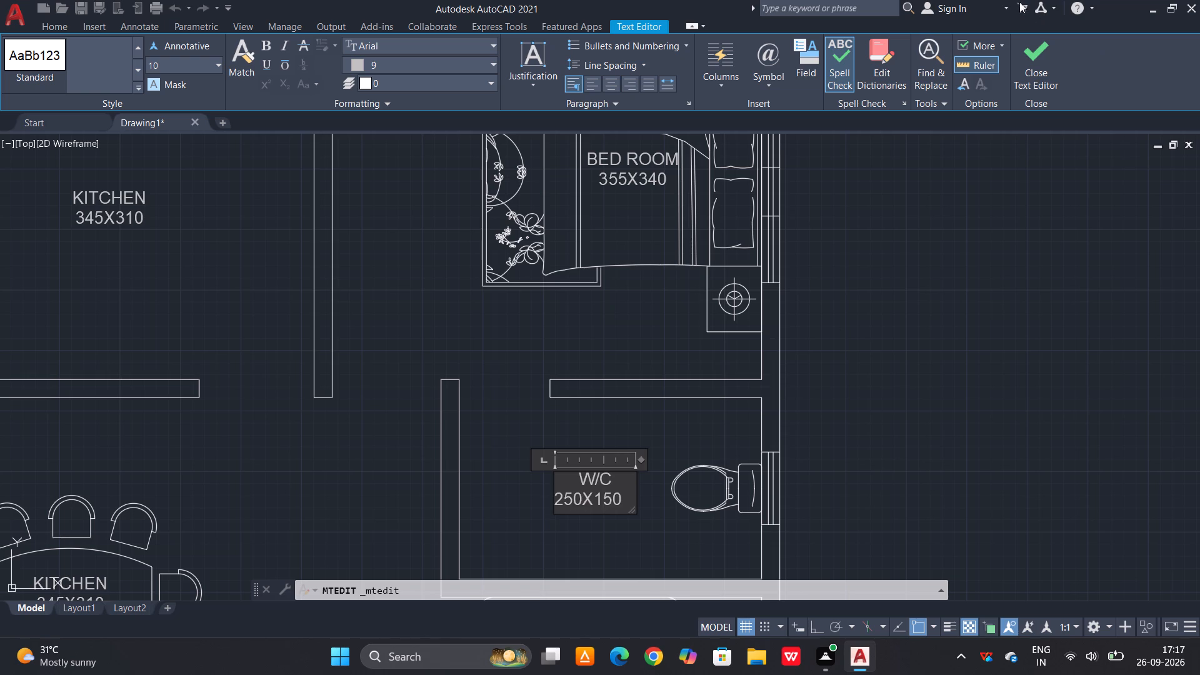
click(1040, 62)
Replace the first line of the label copy on the dining table with DINING.
scroll(985, 6, down, 1)
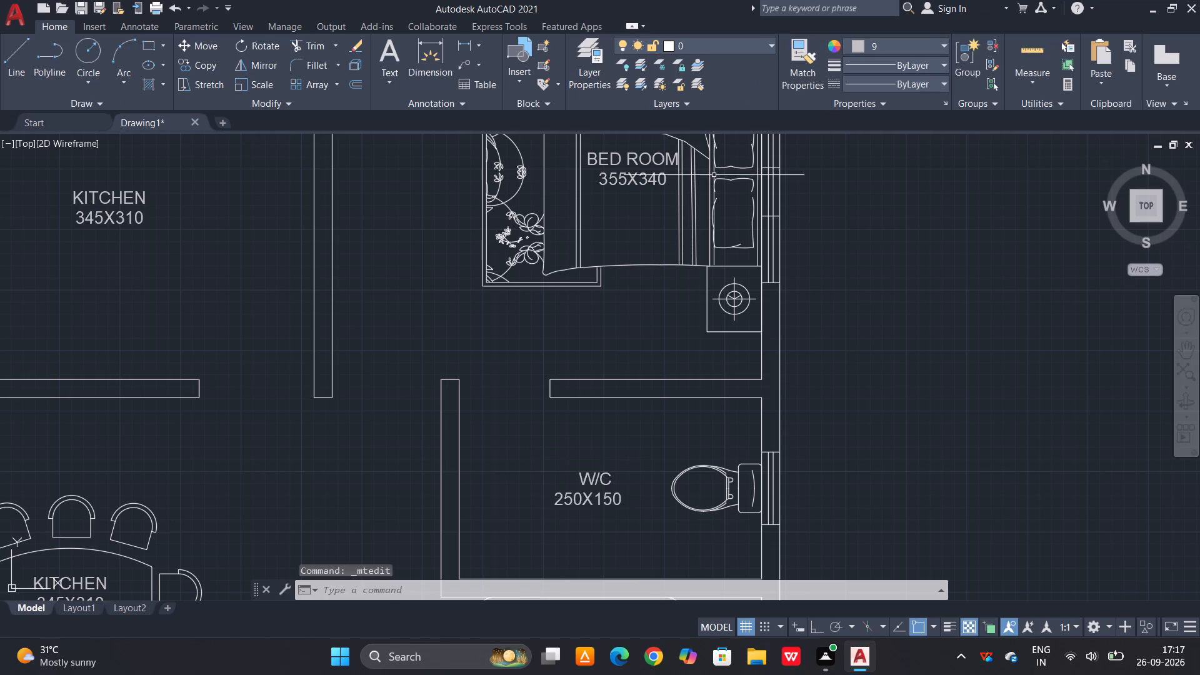
scroll(707, 185, down, 1)
scroll(285, 451, up, 2)
double_click(322, 407)
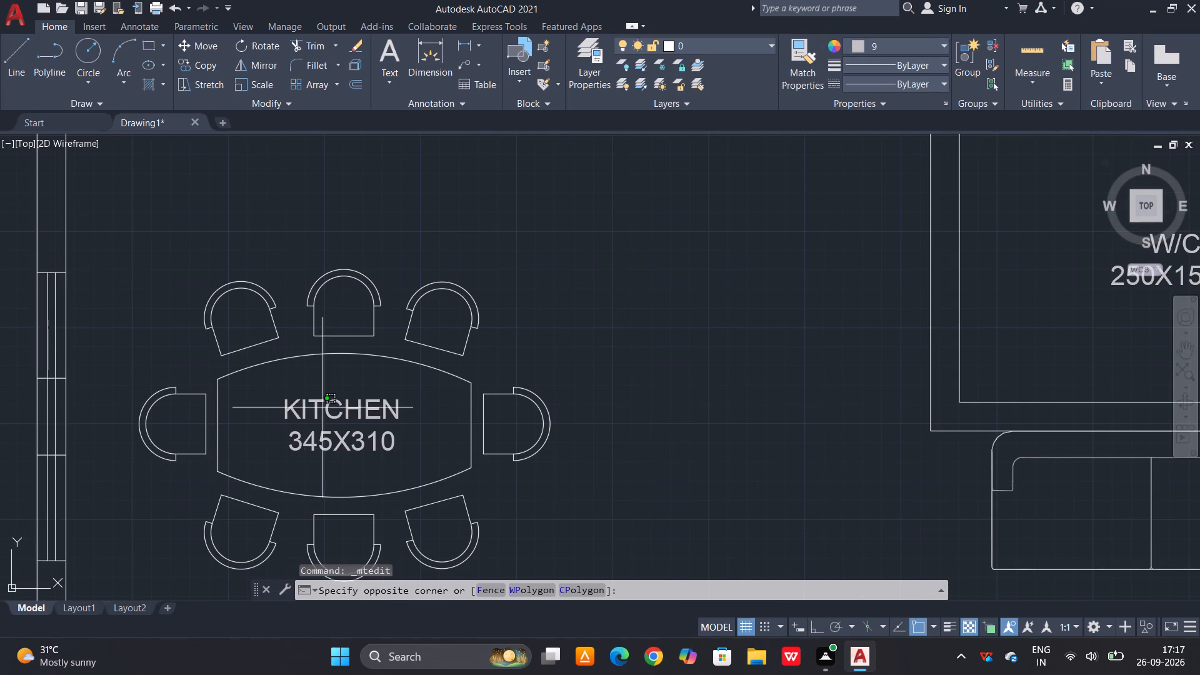
double_click(303, 412)
double_click(382, 408)
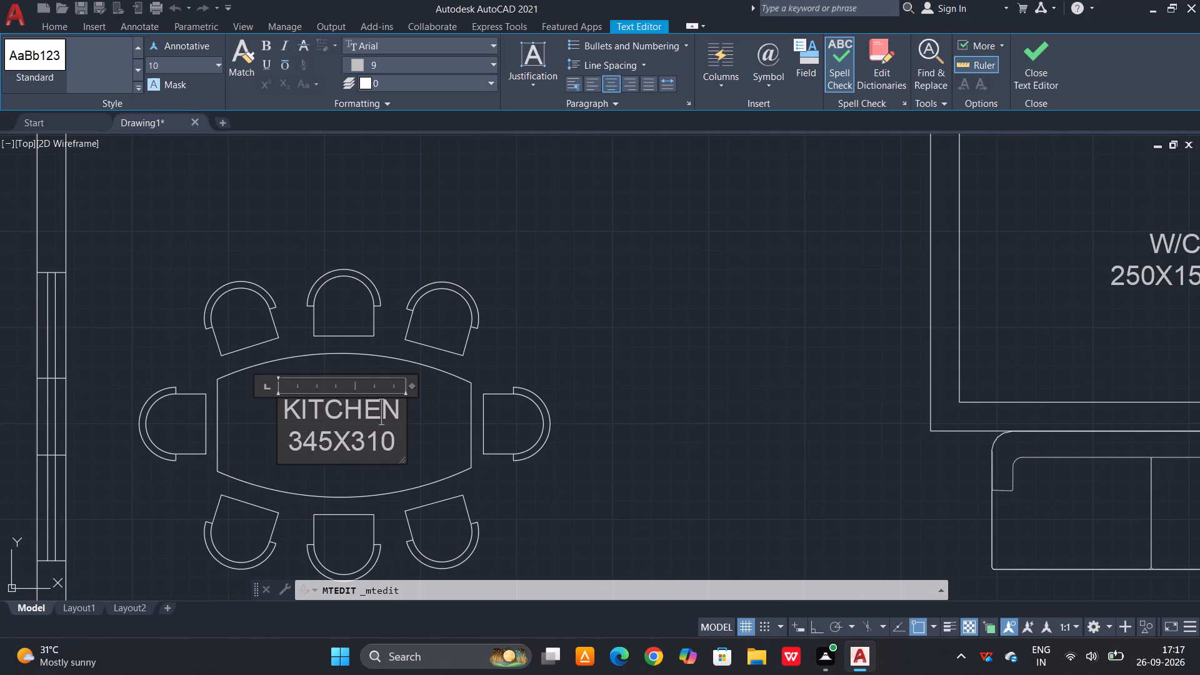
click(397, 407)
key(BackSpace)
key(BackSpace)
key(BackSpace)
key(BackSpace)
key(BackSpace)
key(BackSpace)
key(BackSpace)
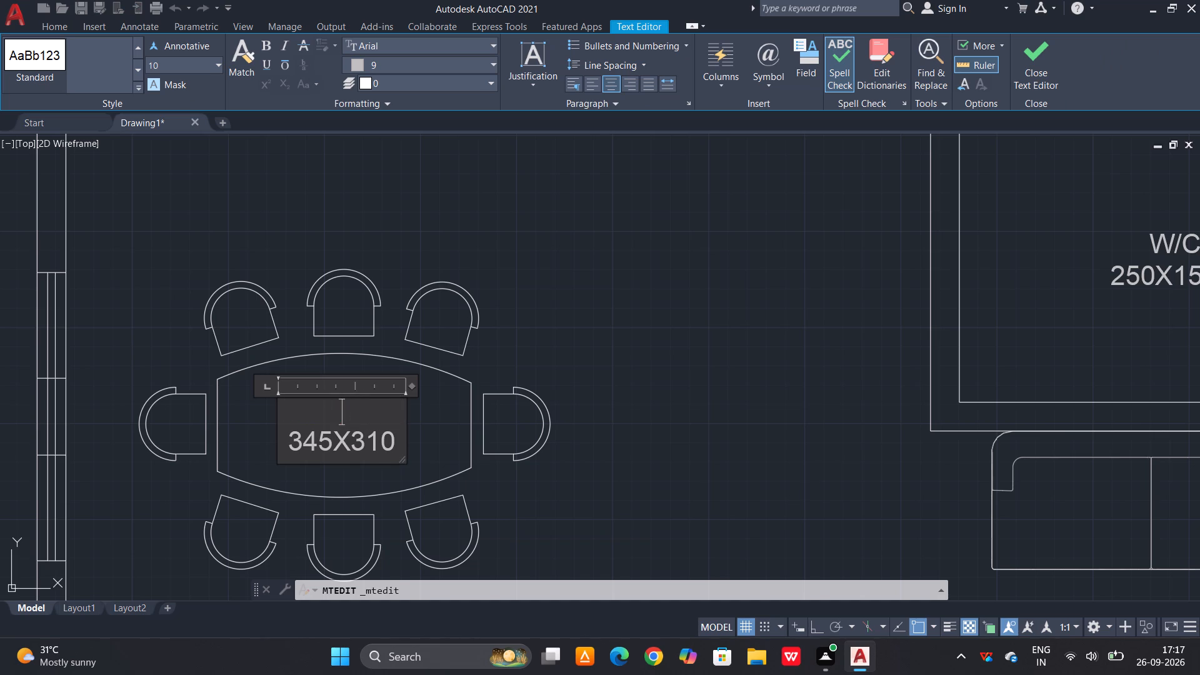
text(DINING)
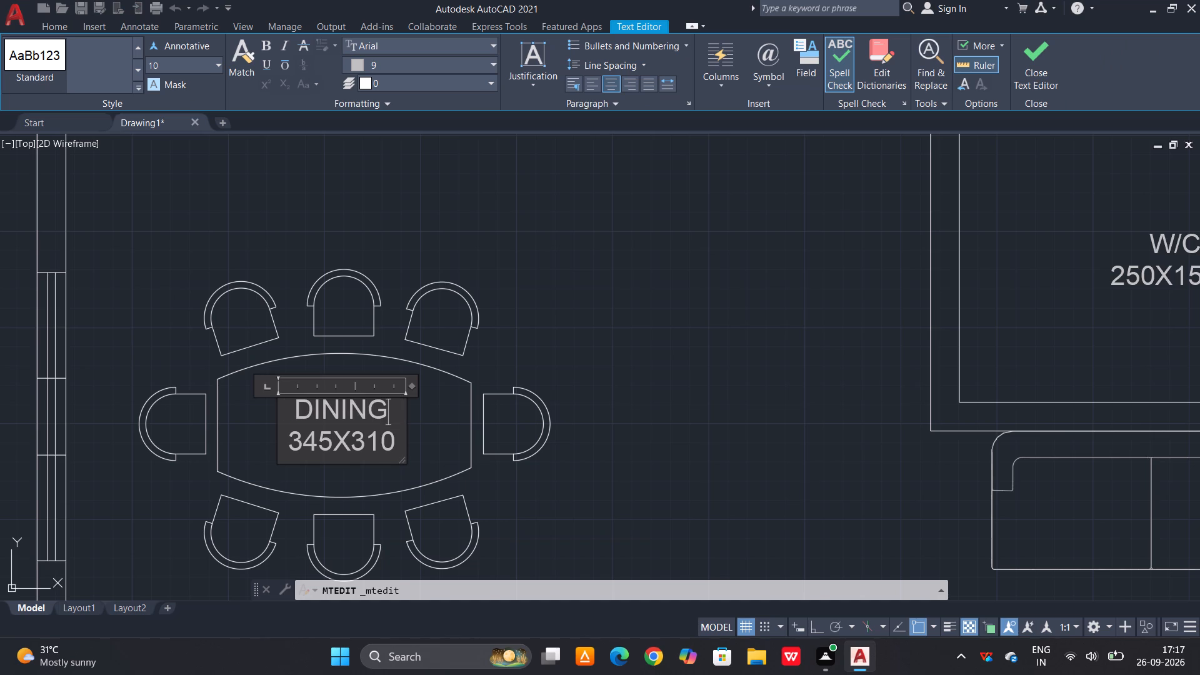
Change the DINING label's dimension line to 345X315 and finish the text edit.
key(Down)
key(BackSpace)
key(5)
key(Left)
key(Left)
key(Left)
key(Left)
key(Left)
key(Right)
key(BackSpace)
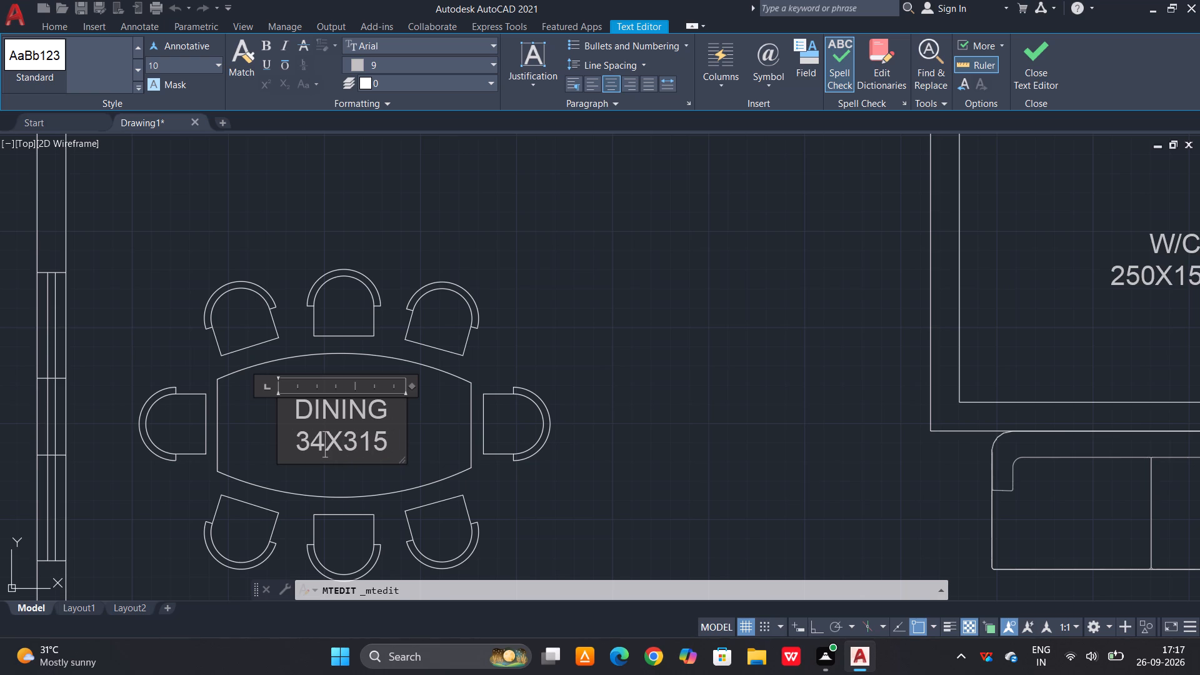
key(5)
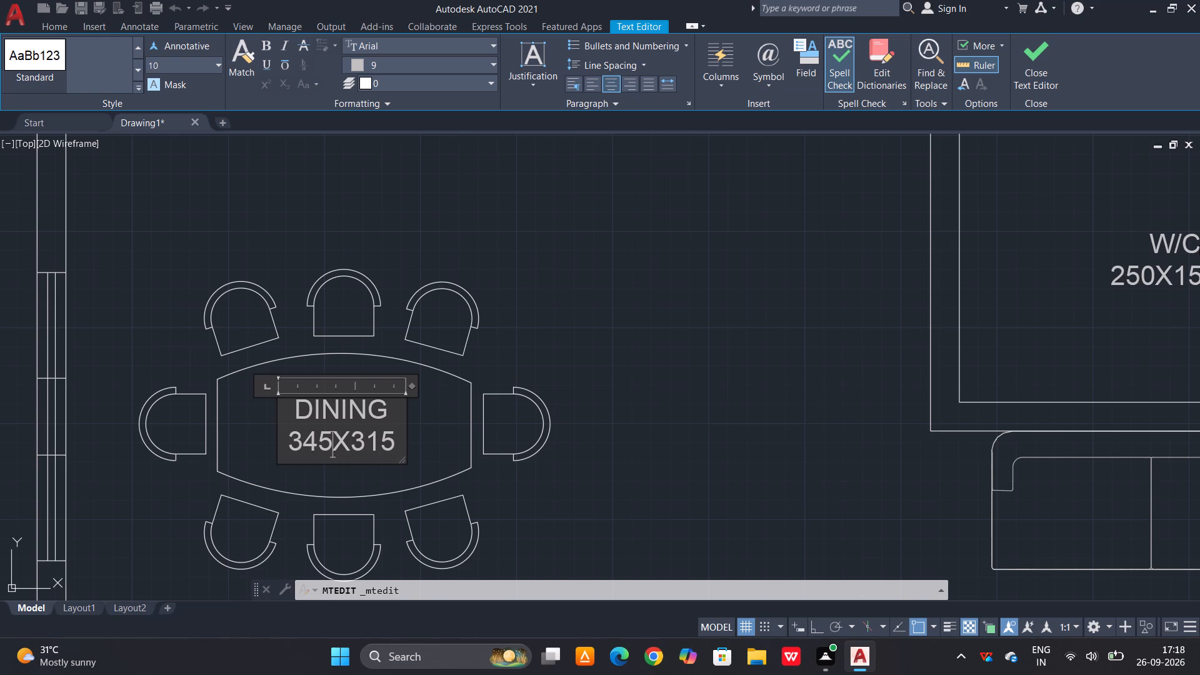
click(1049, 57)
Replace the first line of the label copy over the coffee table by the sofas with DRAWING.
scroll(861, 253, down, 1)
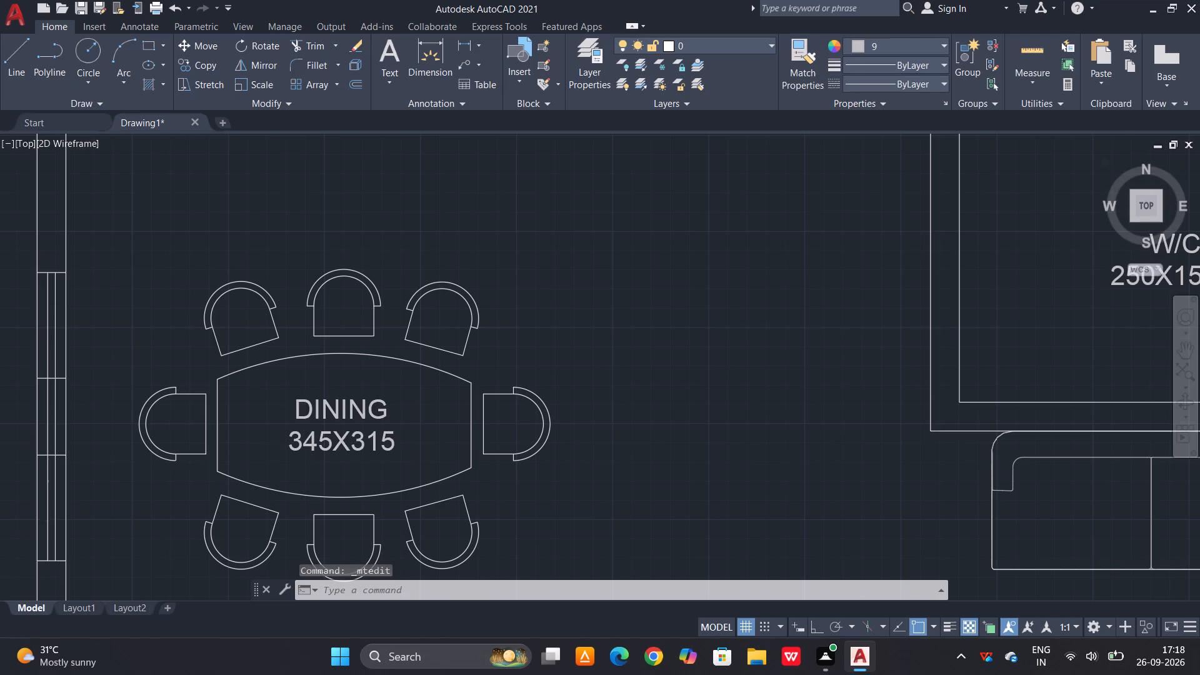
scroll(861, 265, down, 1)
scroll(1014, 476, up, 2)
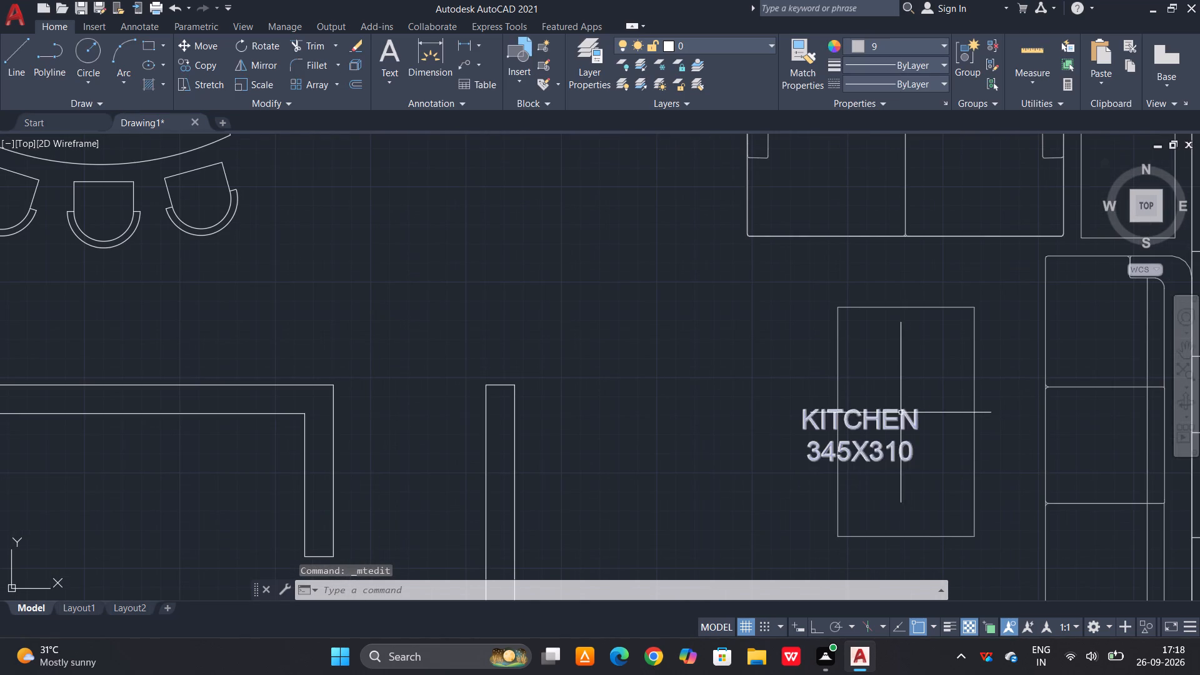
double_click(897, 412)
click(922, 416)
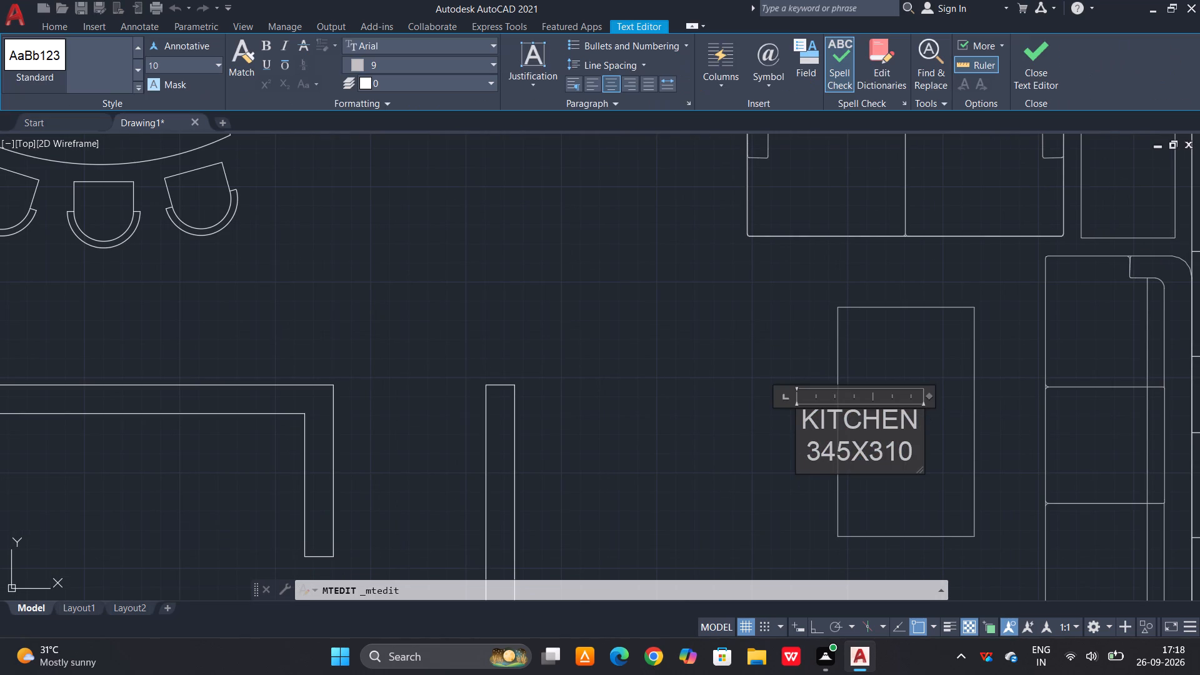
click(916, 419)
drag(916, 419, 793, 440)
key(BackSpace)
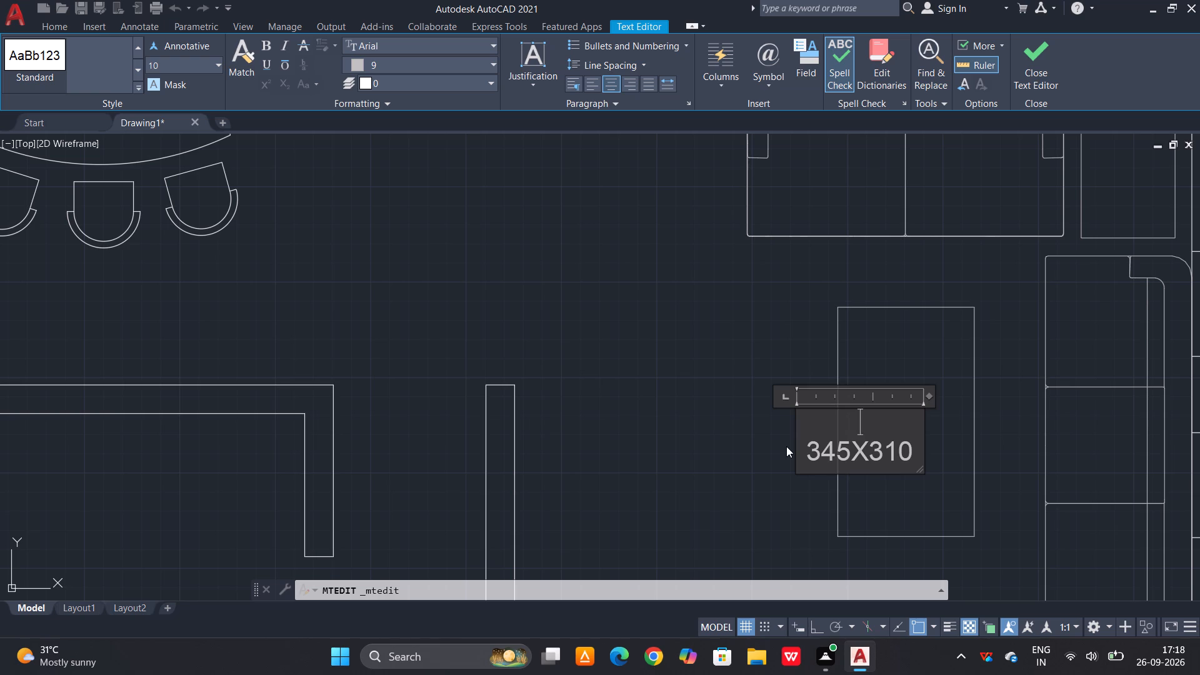
text(DRAWING)
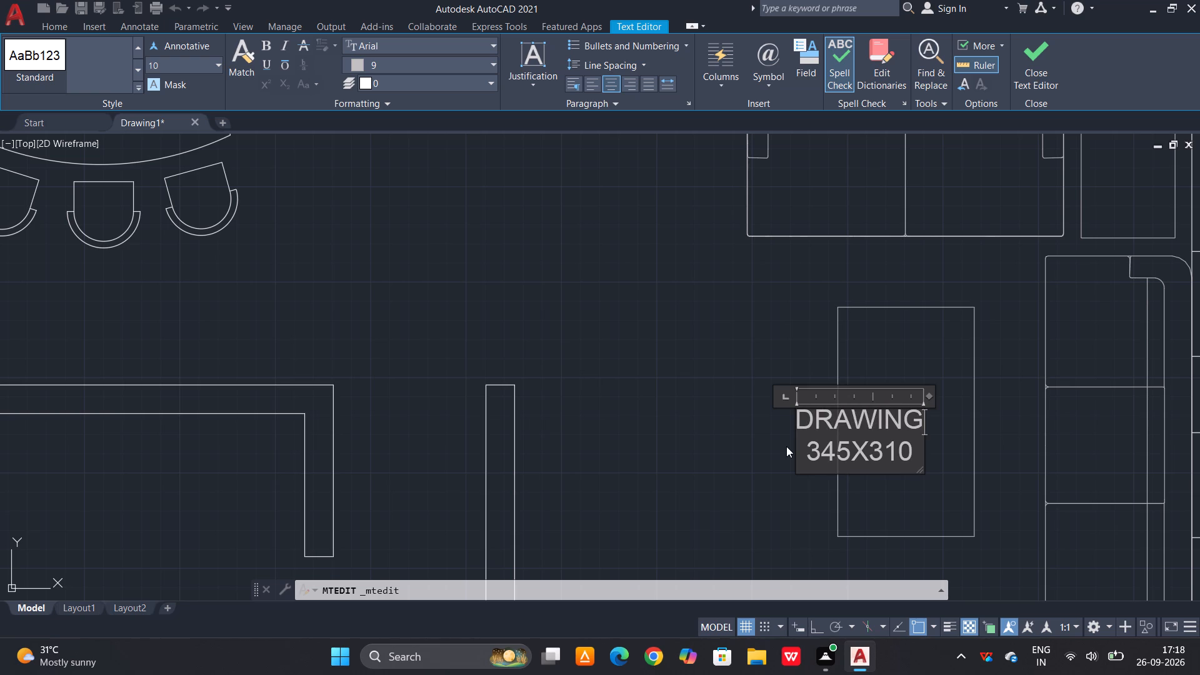
Change the DRAWING label's dimension line to 345X180 and finish the text edit.
key(Down)
key(BackSpace)
key(BackSpace)
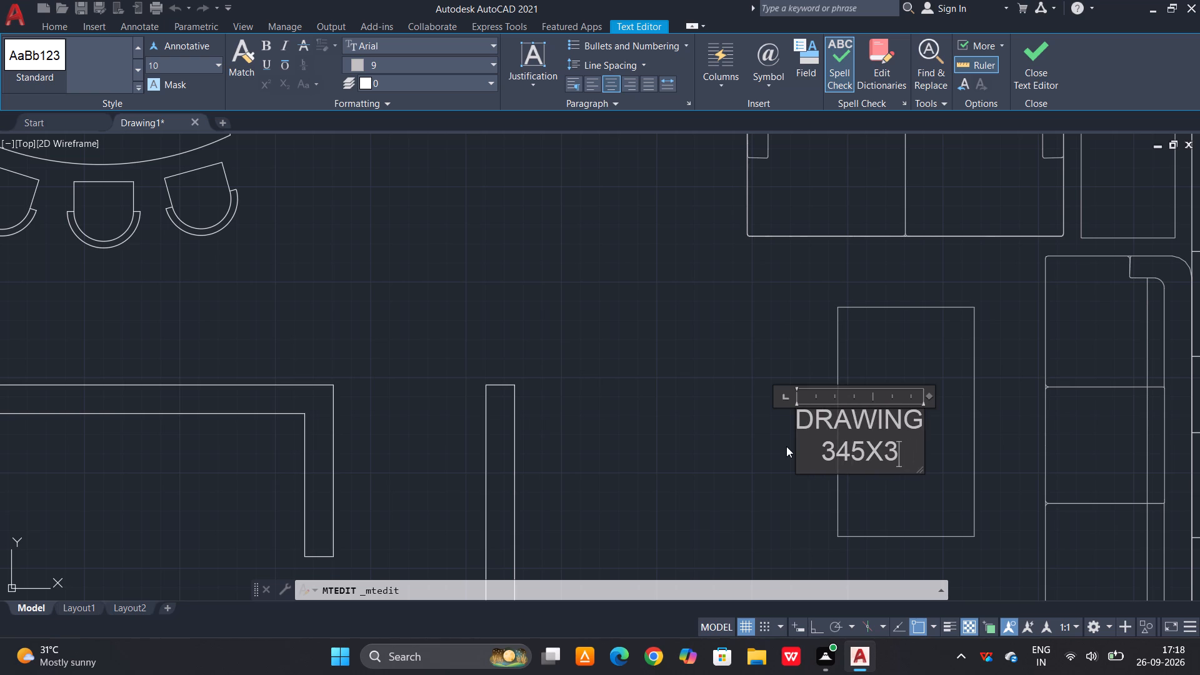
key(BackSpace)
key(1)
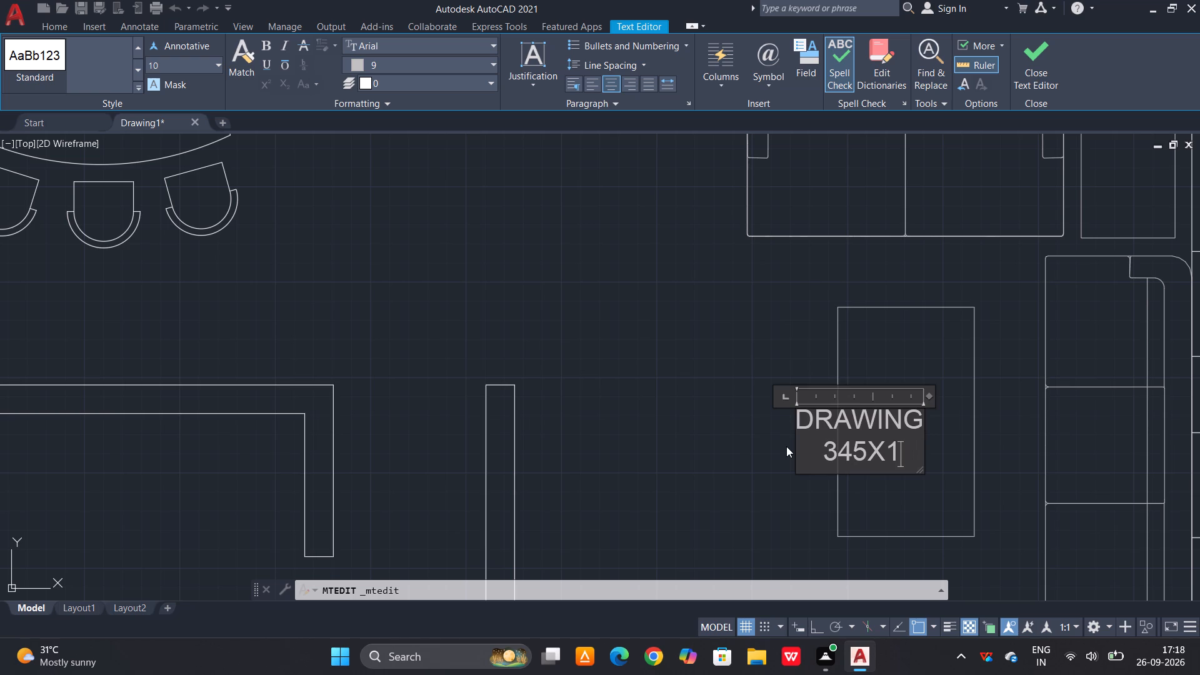
text(80)
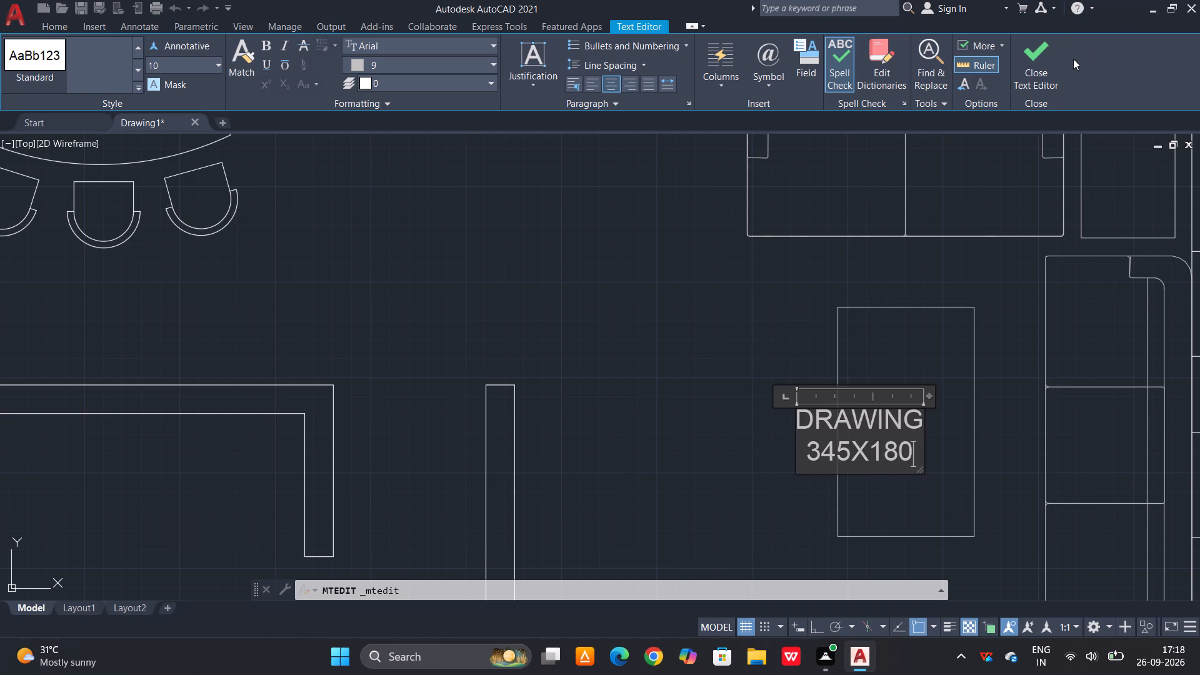
click(1048, 59)
Replace the first line of the label copy in the open area below the drawing room with SIT OUT.
scroll(1028, 102, down, 2)
scroll(894, 280, down, 2)
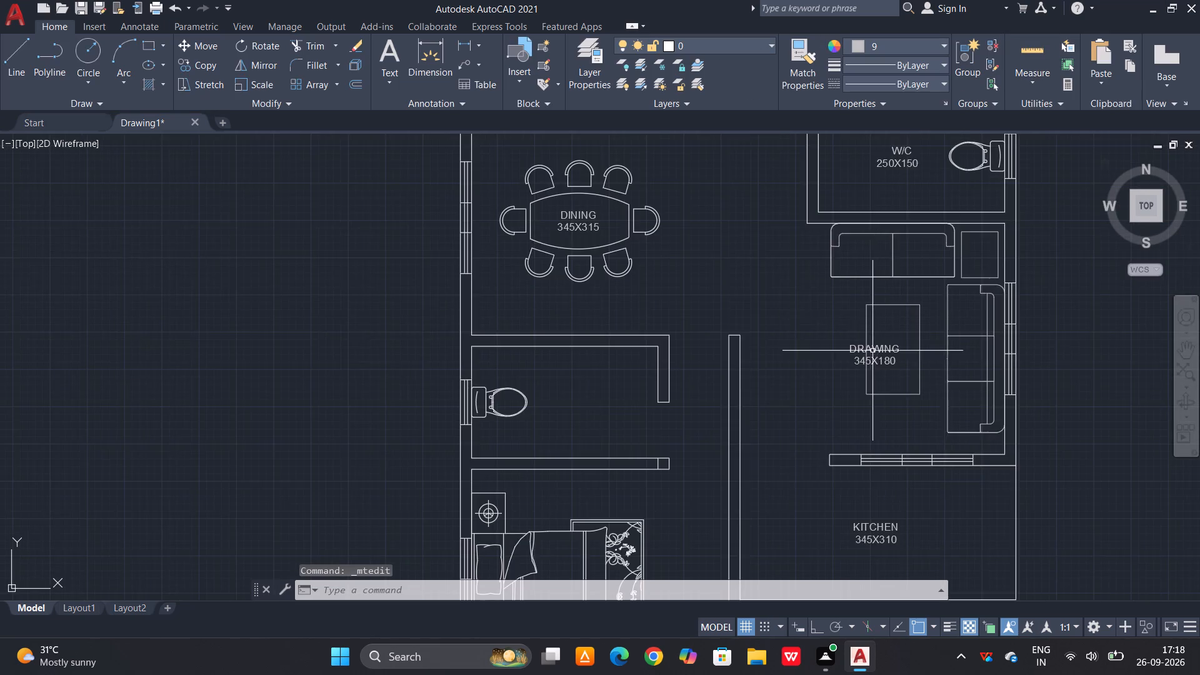
scroll(872, 362, down, 1)
scroll(887, 522, up, 2)
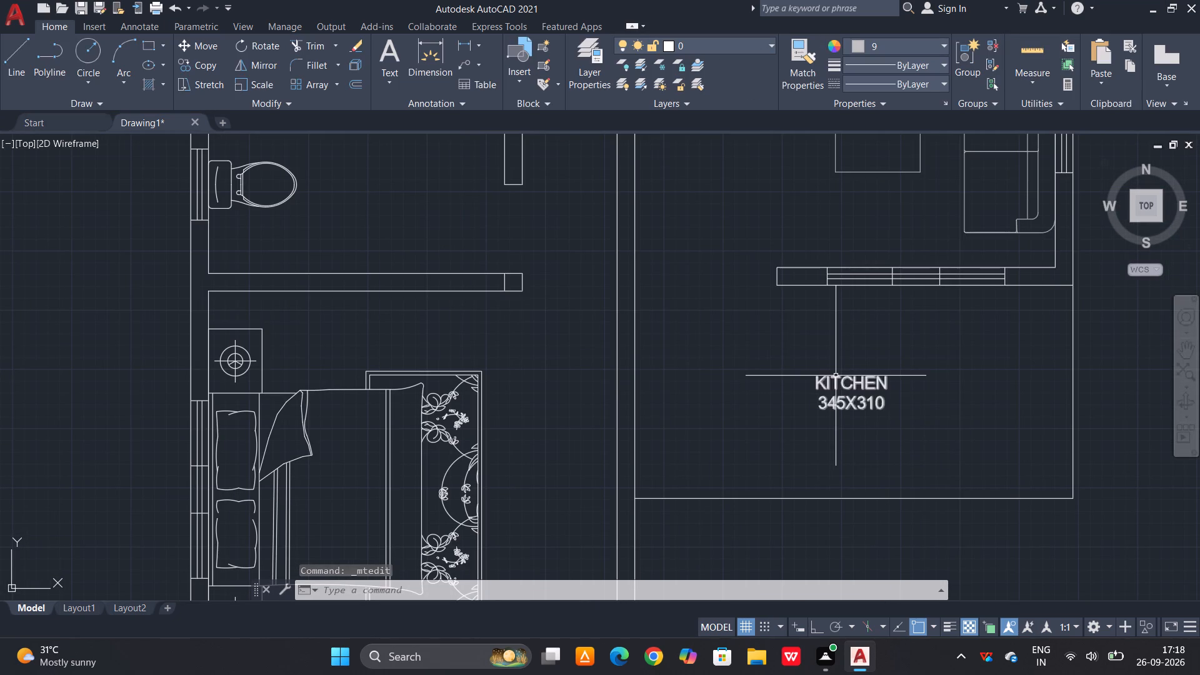
double_click(836, 376)
click(844, 387)
drag(886, 376, 858, 379)
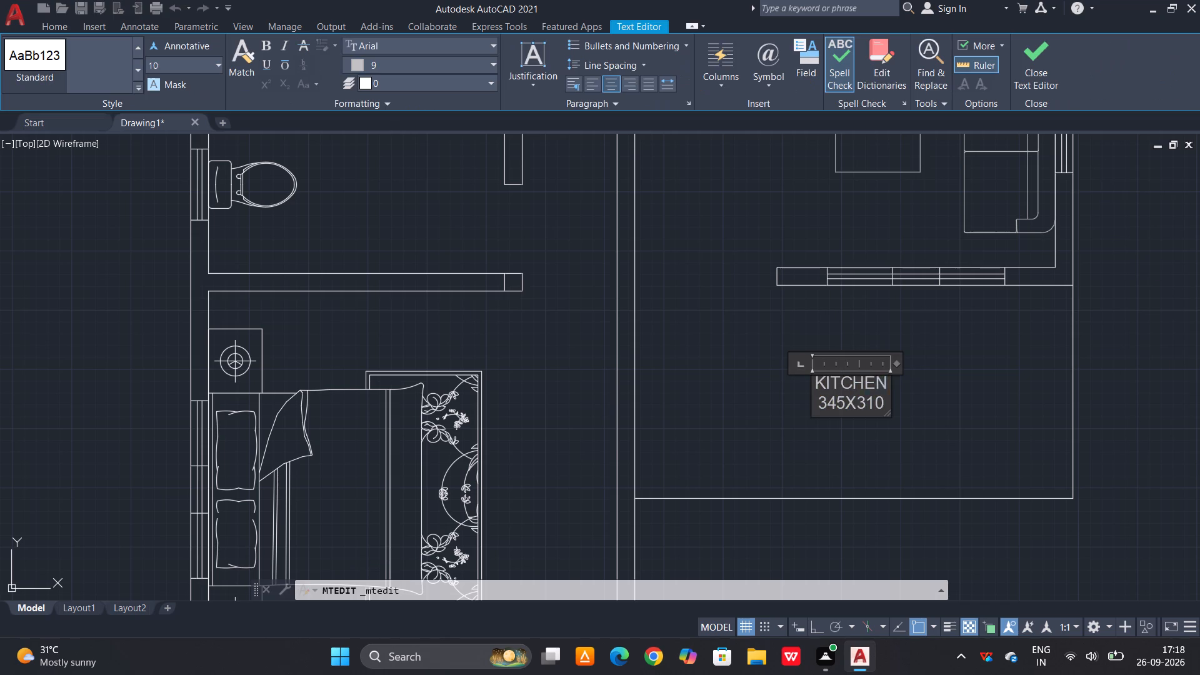
drag(858, 379, 774, 394)
key(BackSpace)
text(SIT)
key(space)
text(OUT)
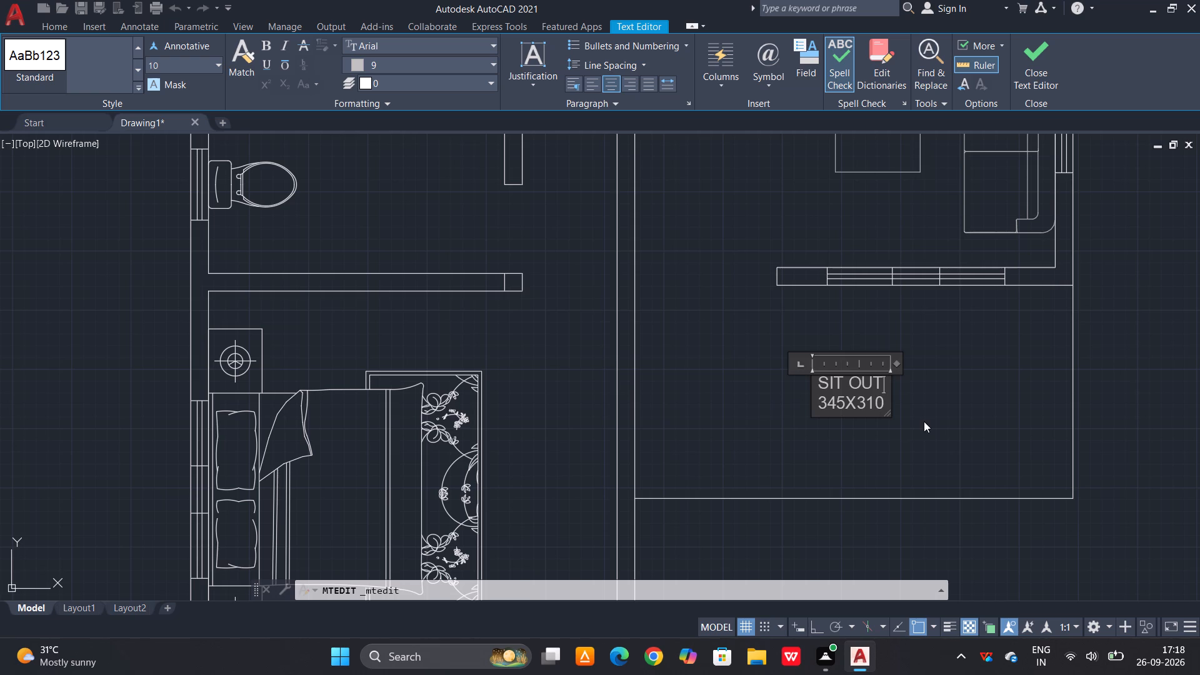
Change the SIT OUT label's dimension line to 360X180 and finish the text edit.
click(871, 398)
key(BackSpace)
key(BackSpace)
text(18)
key(Left)
key(Left)
key(Left)
key(Left)
key(Right)
key(BackSpace)
key(BackSpace)
key(6)
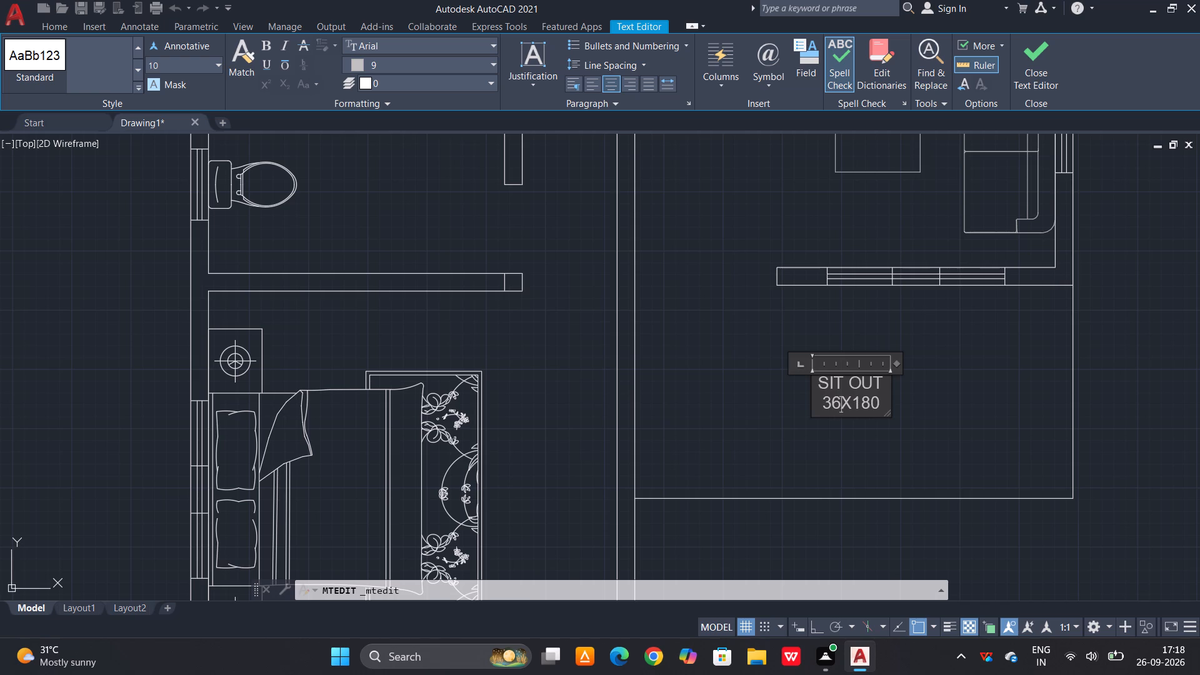
key(0)
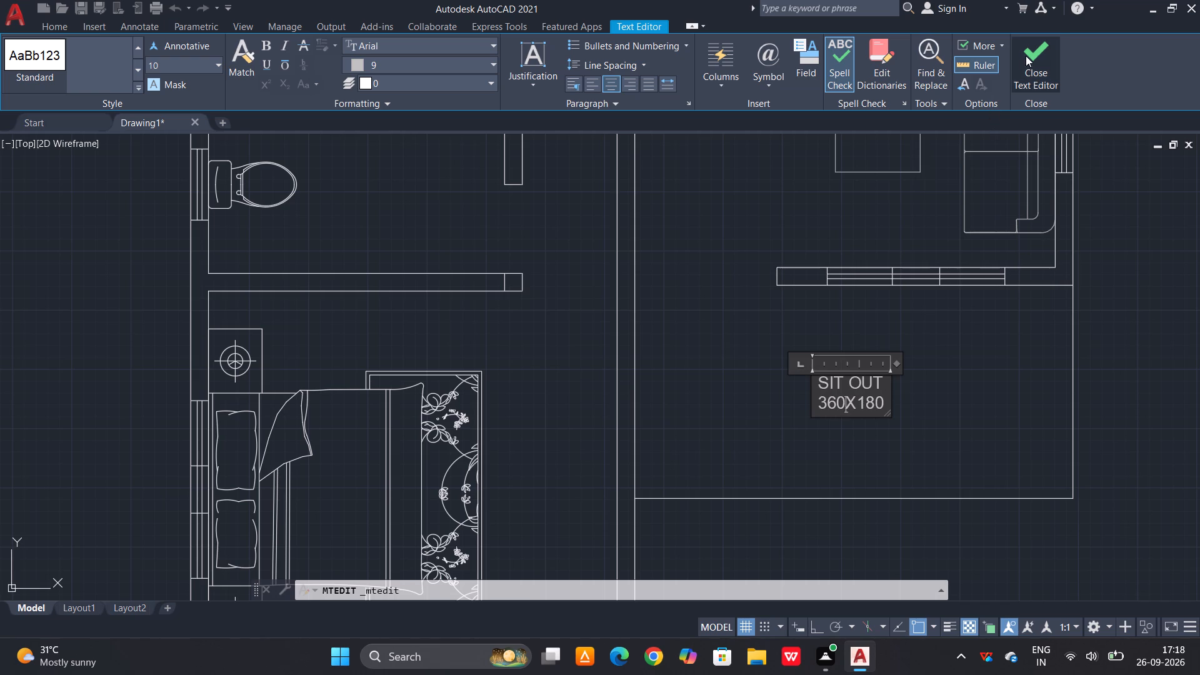
click(1034, 48)
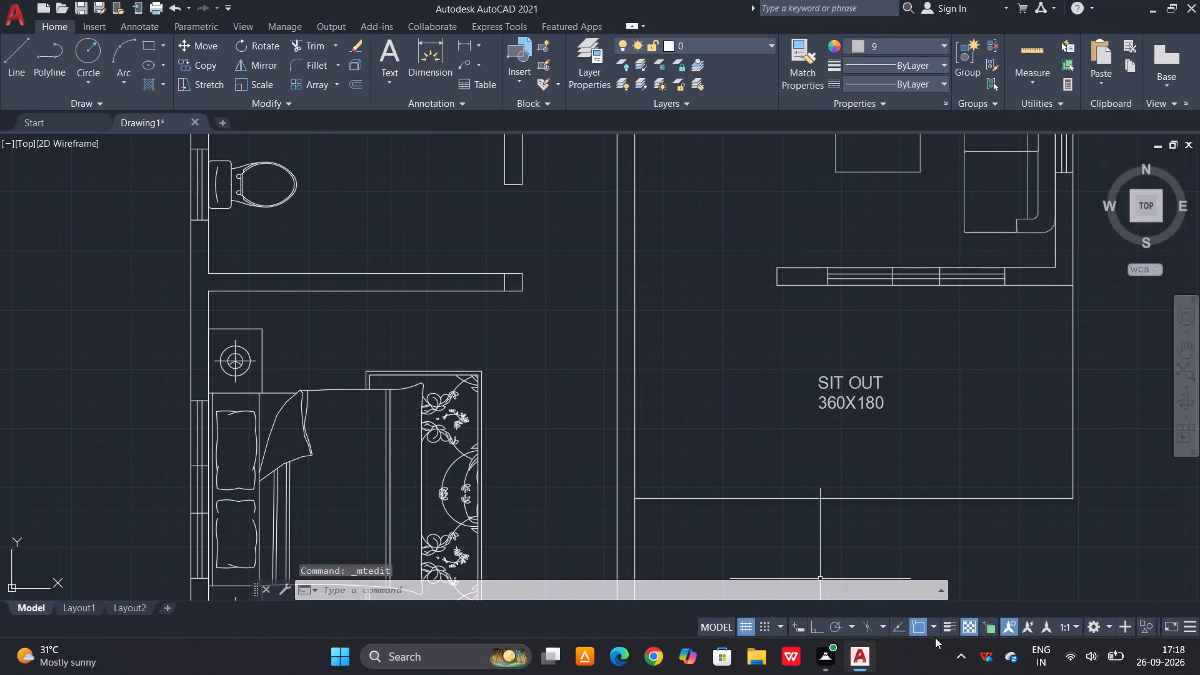
Draw a 15 by 15 square in lines at the outer corner of the sit-out, inside its boundary lines.
key(l)
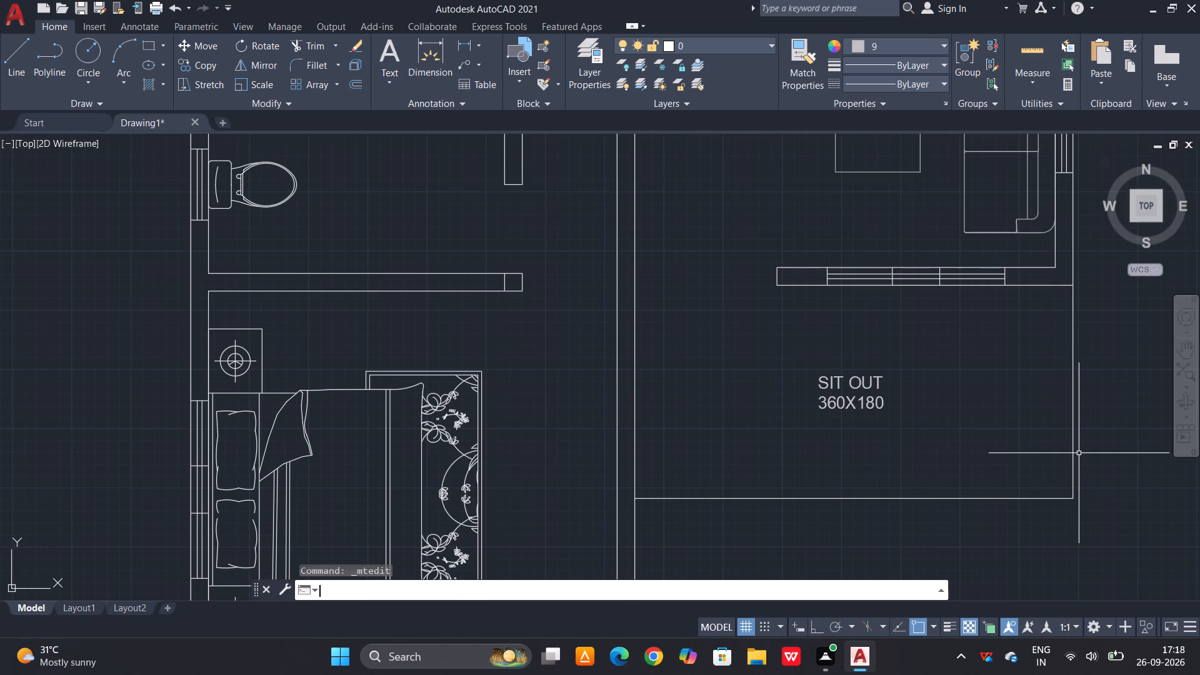
key(space)
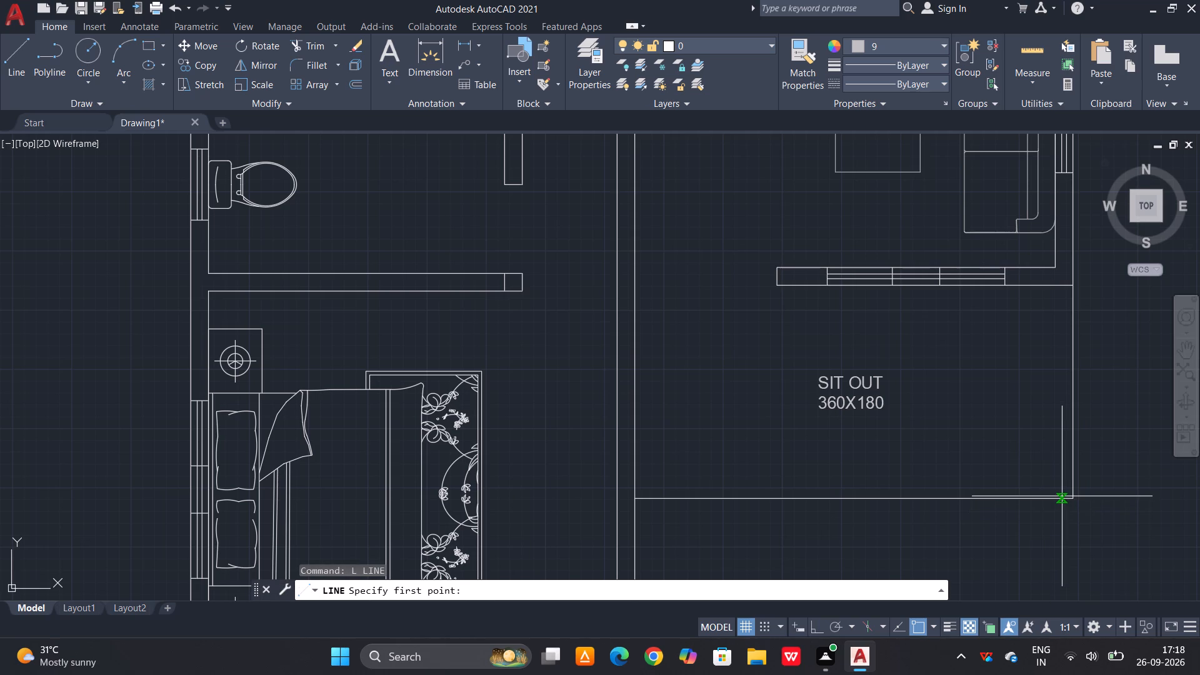
click(1071, 497)
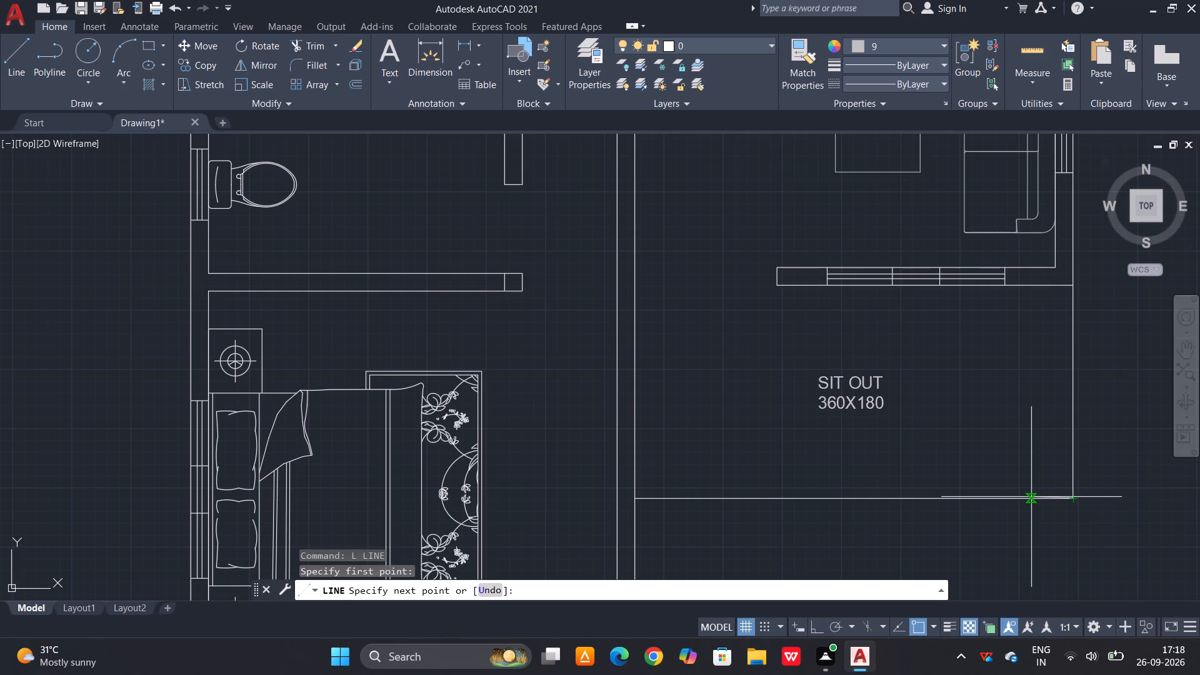
key(F8)
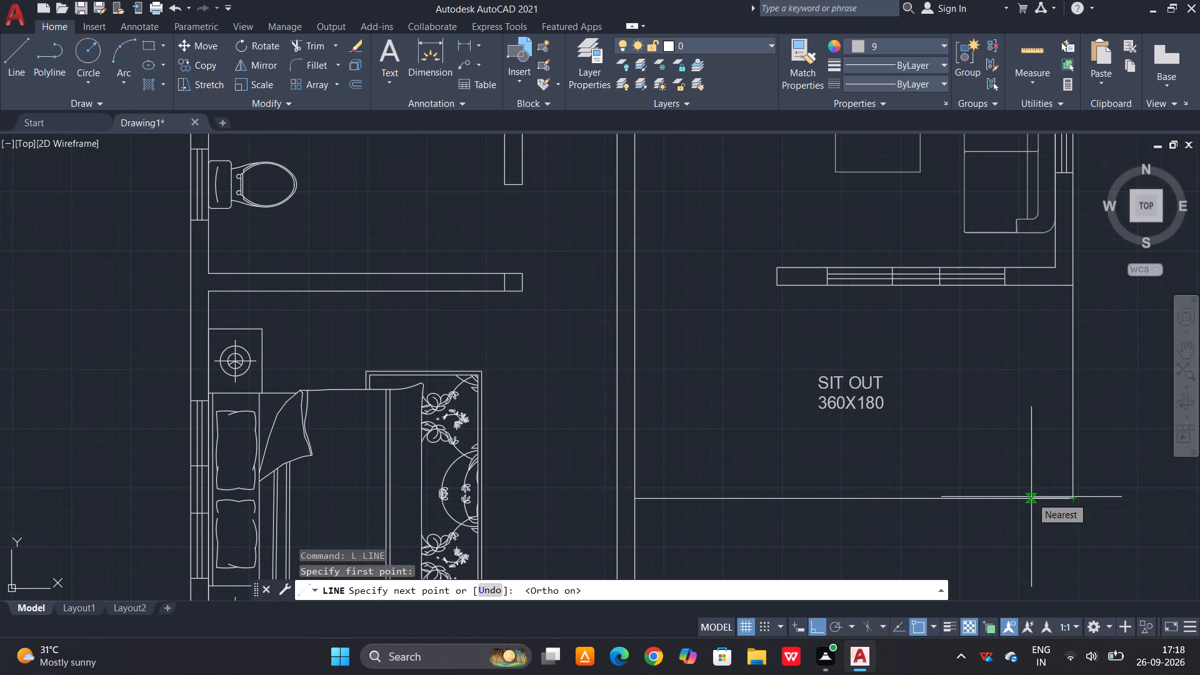
key(1)
text(5)
key(space)
text(15)
key(space)
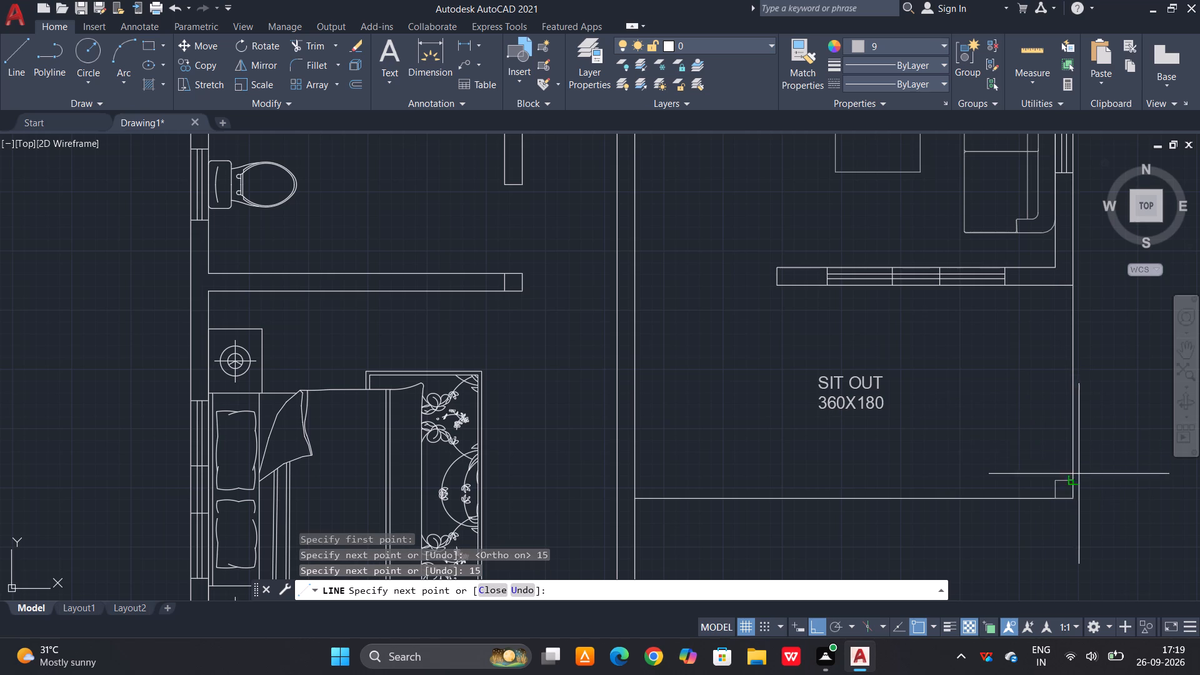
scroll(1074, 480, up, 4)
click(1042, 486)
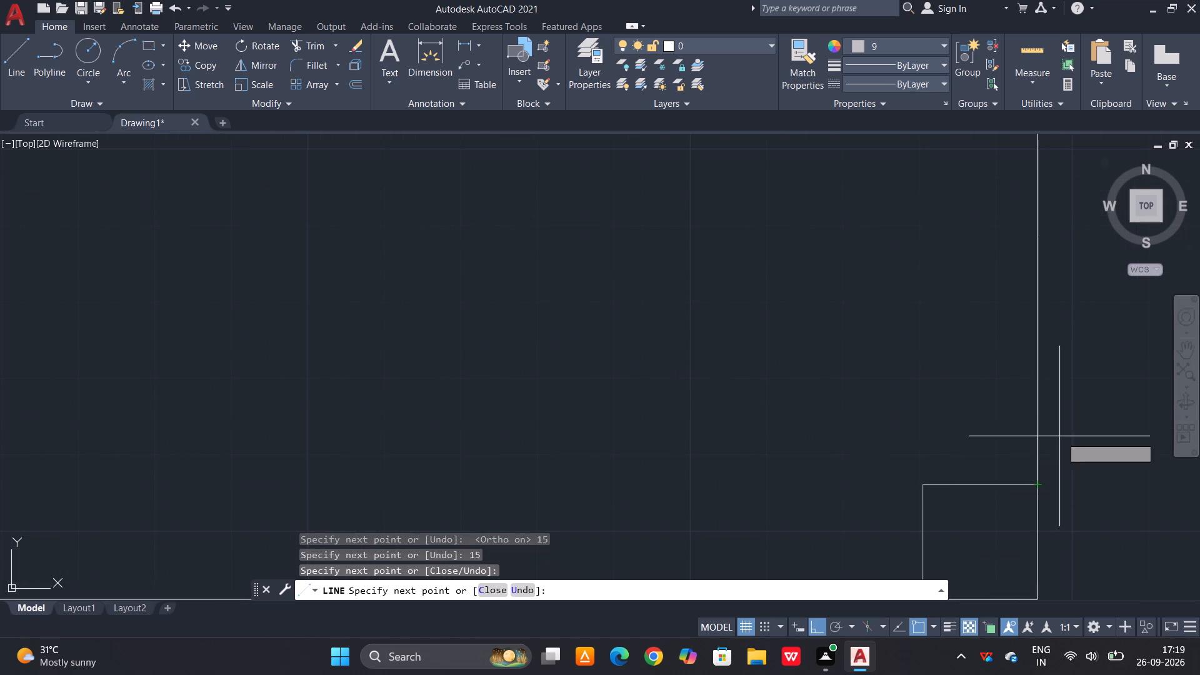
key(space)
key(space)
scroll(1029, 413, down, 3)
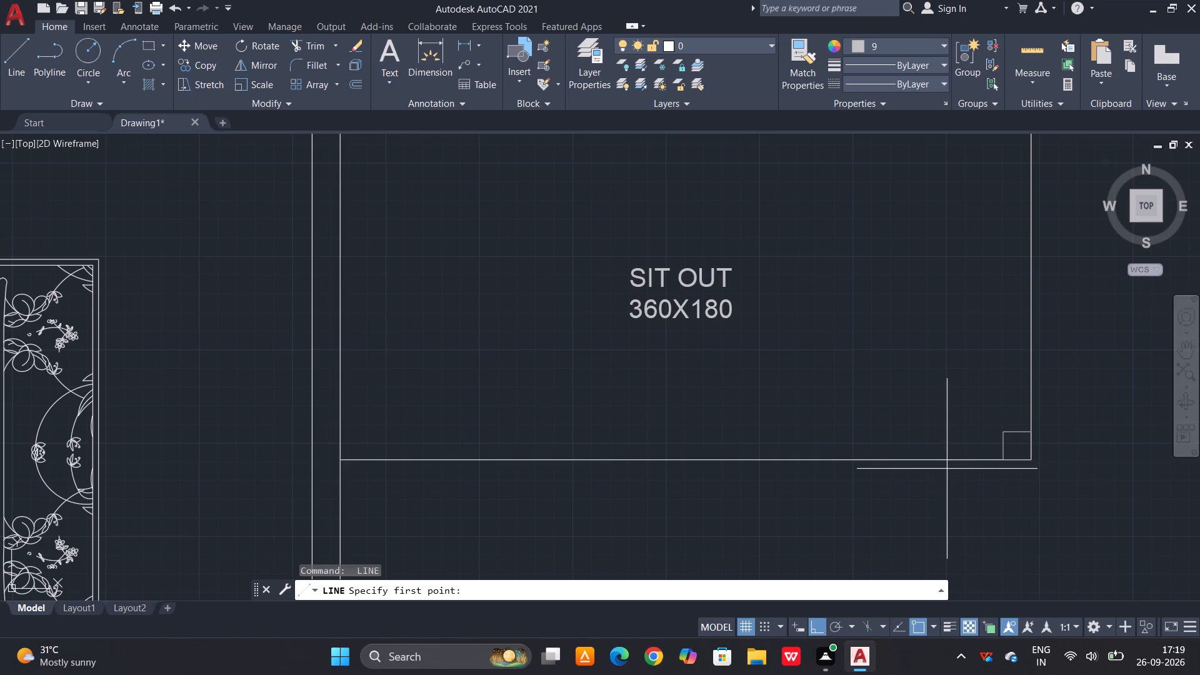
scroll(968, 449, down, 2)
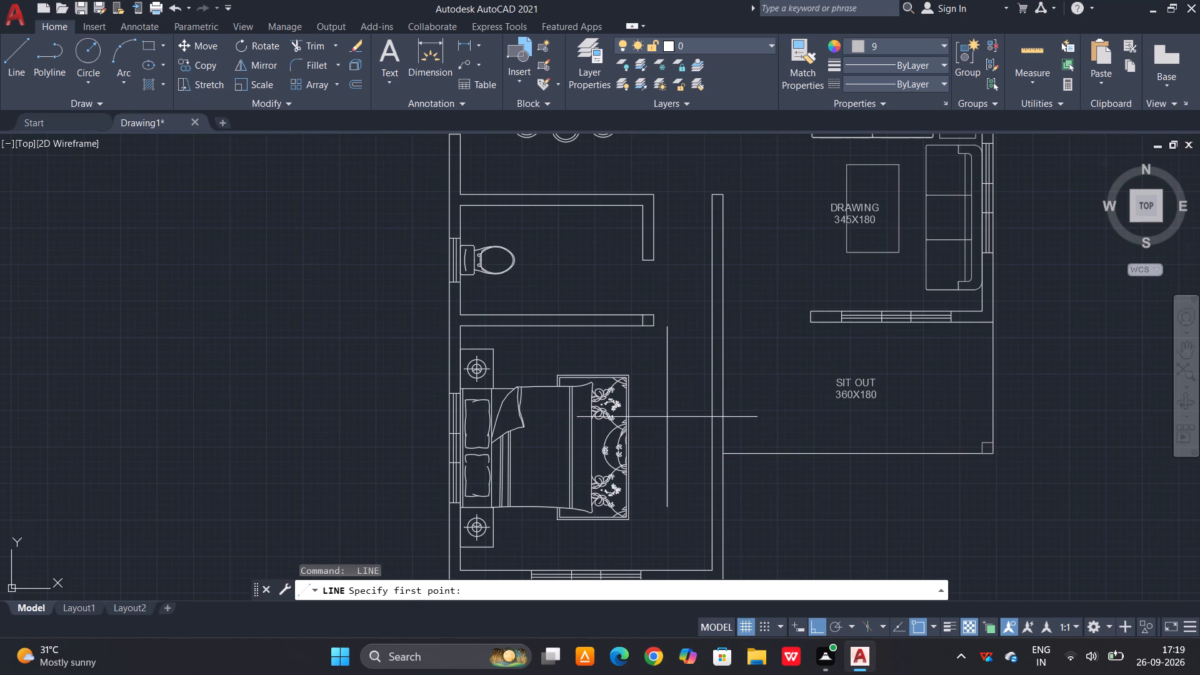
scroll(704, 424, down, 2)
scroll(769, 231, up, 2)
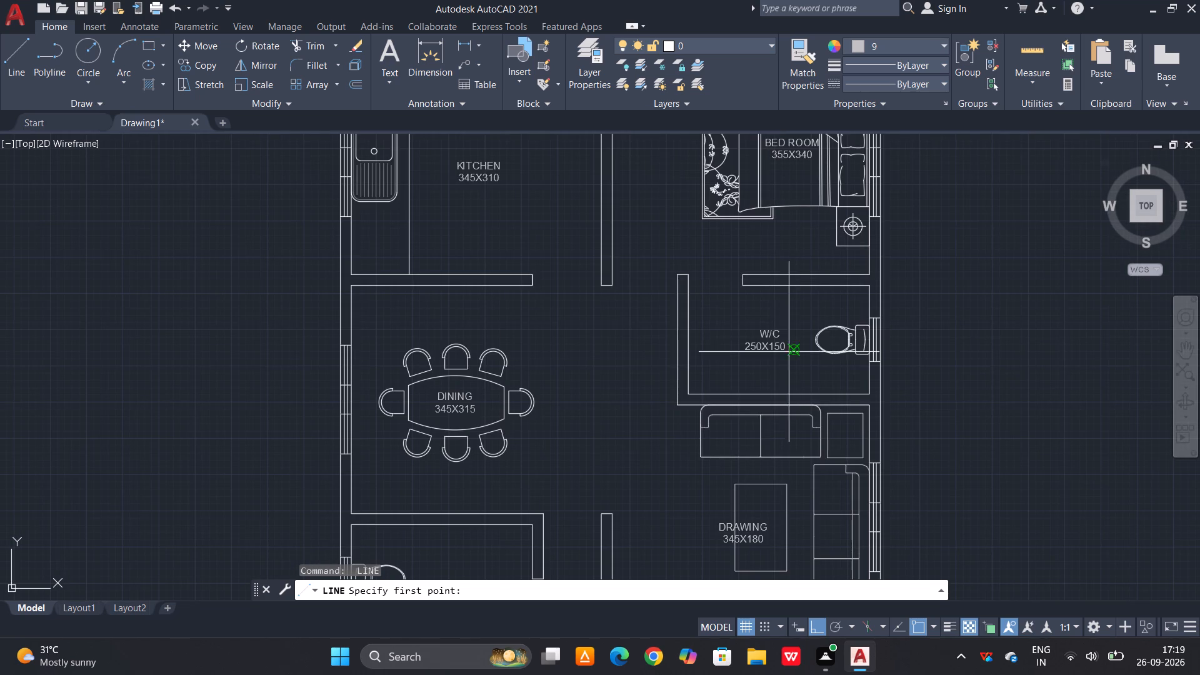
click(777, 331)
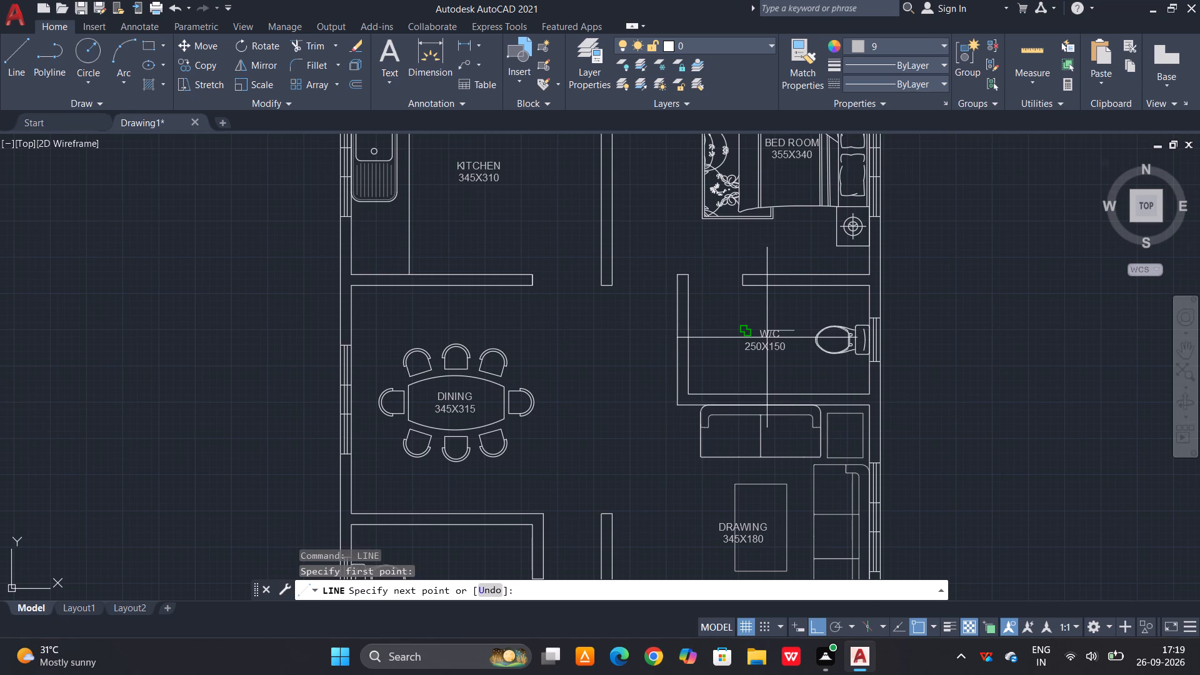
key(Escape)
Copy the W/C 250X150 label into the other toilet, below the dining area.
click(764, 339)
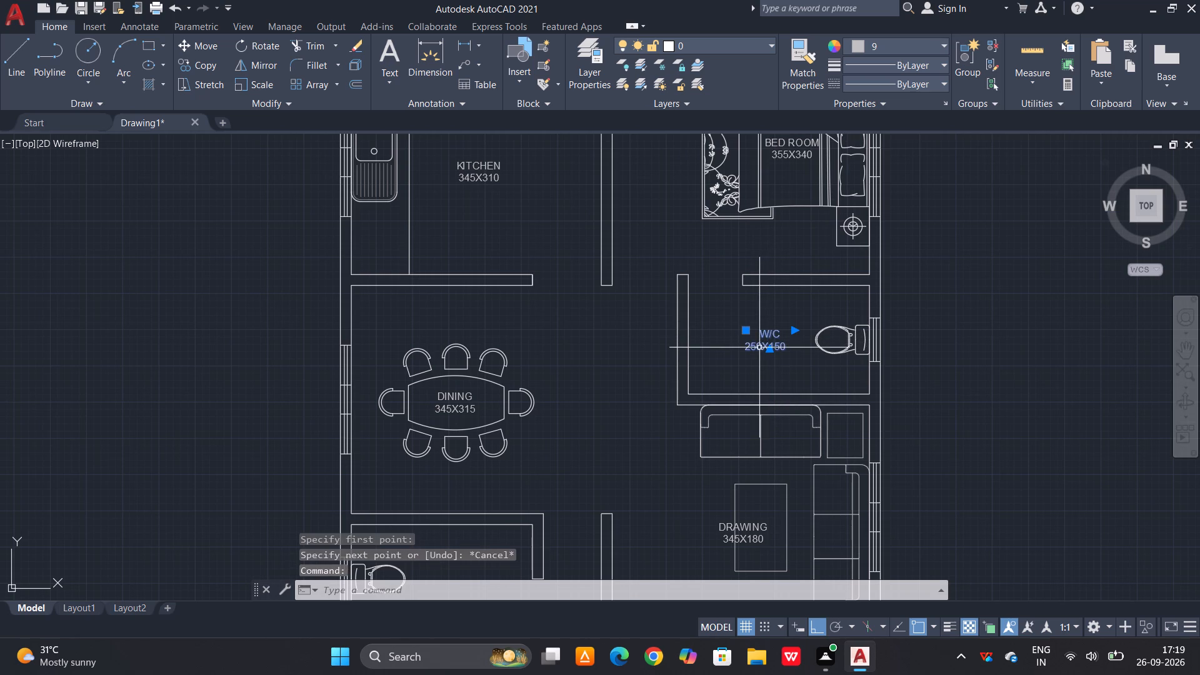
text(CO)
key(space)
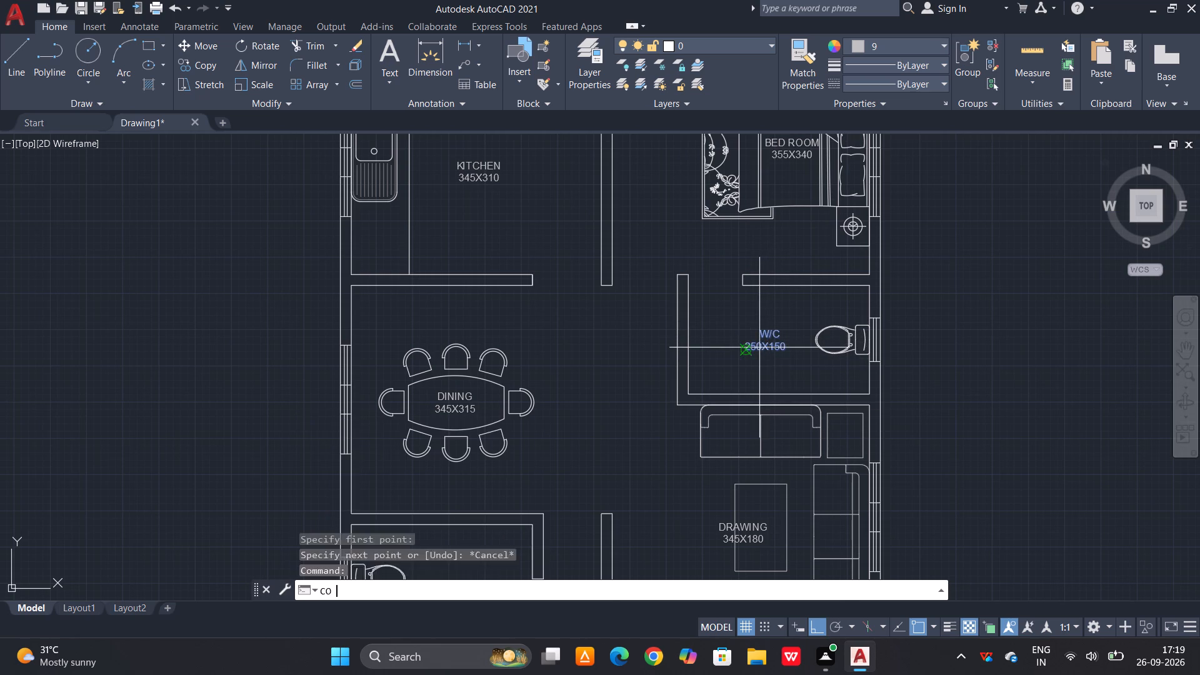
click(769, 336)
scroll(779, 335, down, 2)
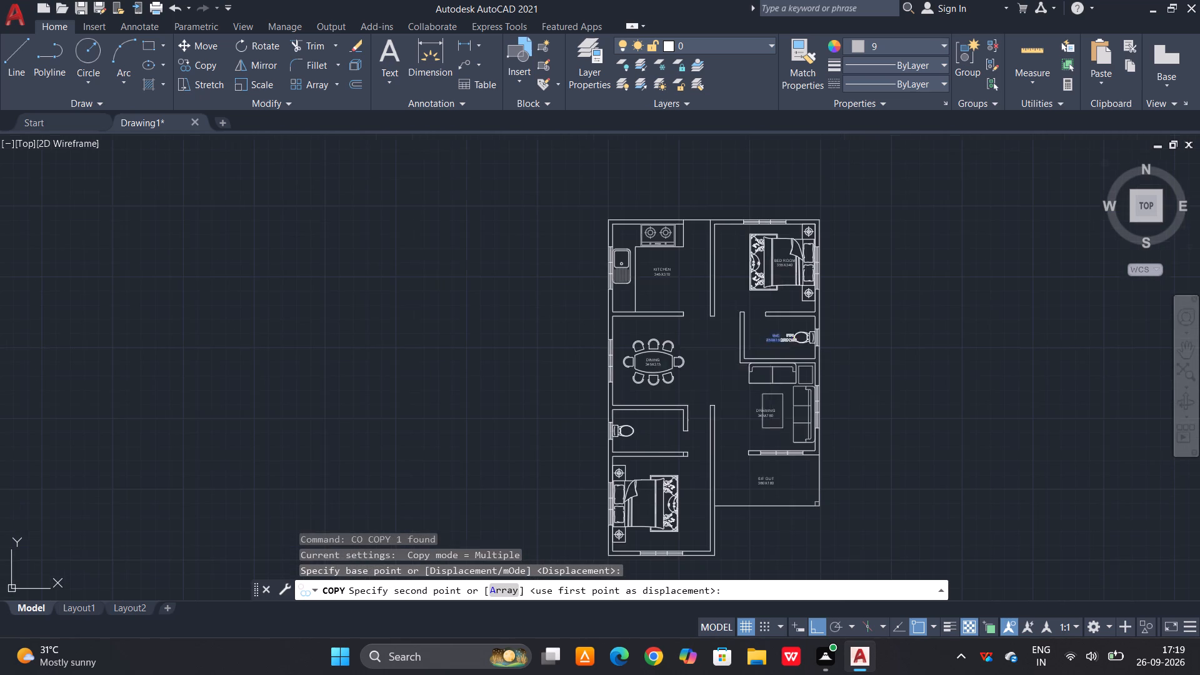
scroll(669, 422, up, 3)
key(F8)
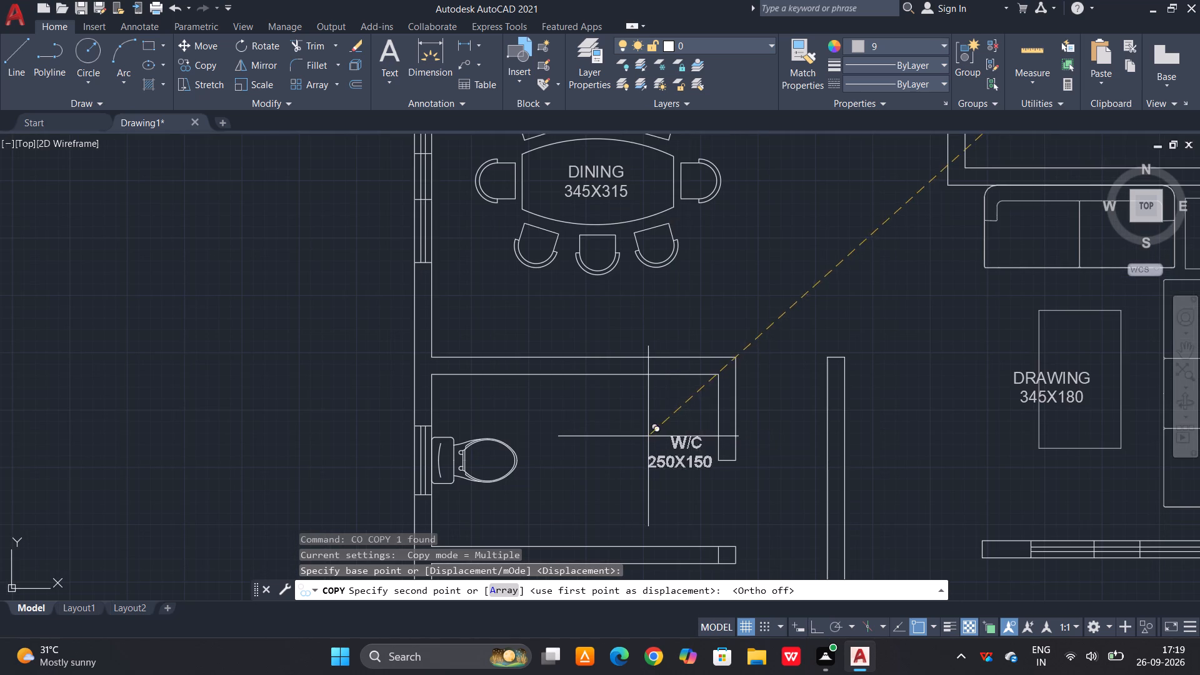
click(557, 447)
scroll(552, 460, down, 2)
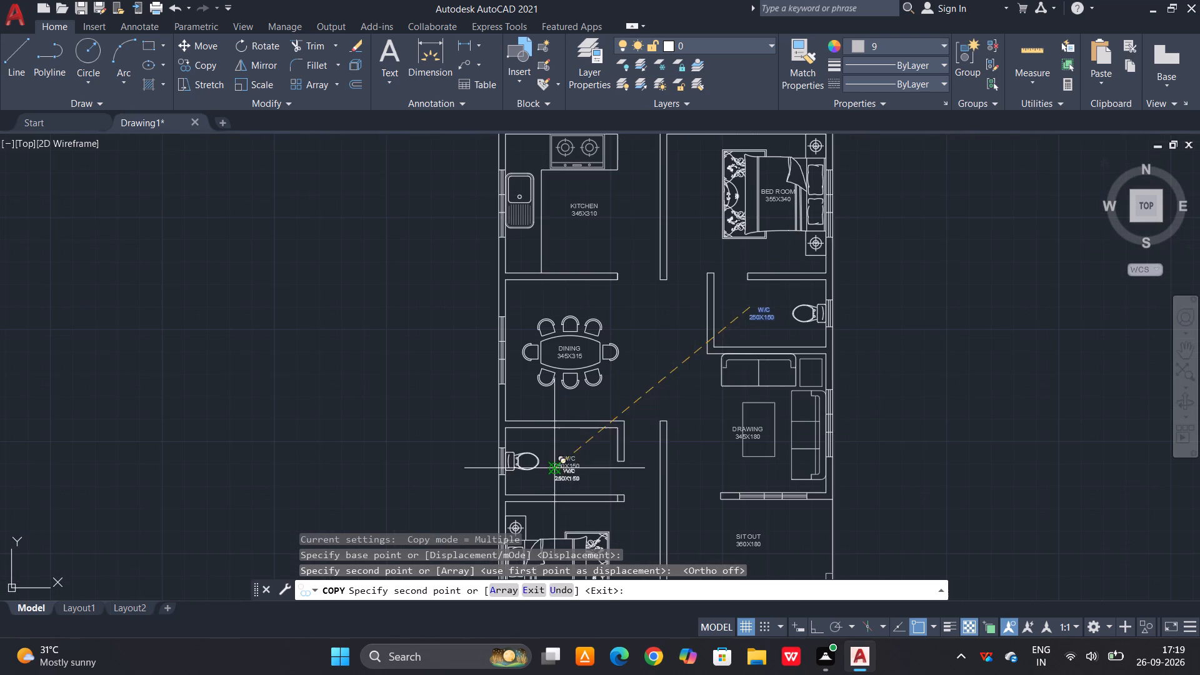
key(Escape)
Copy the BED ROOM label from the upper bedroom onto the bed in the lower bedroom.
click(772, 196)
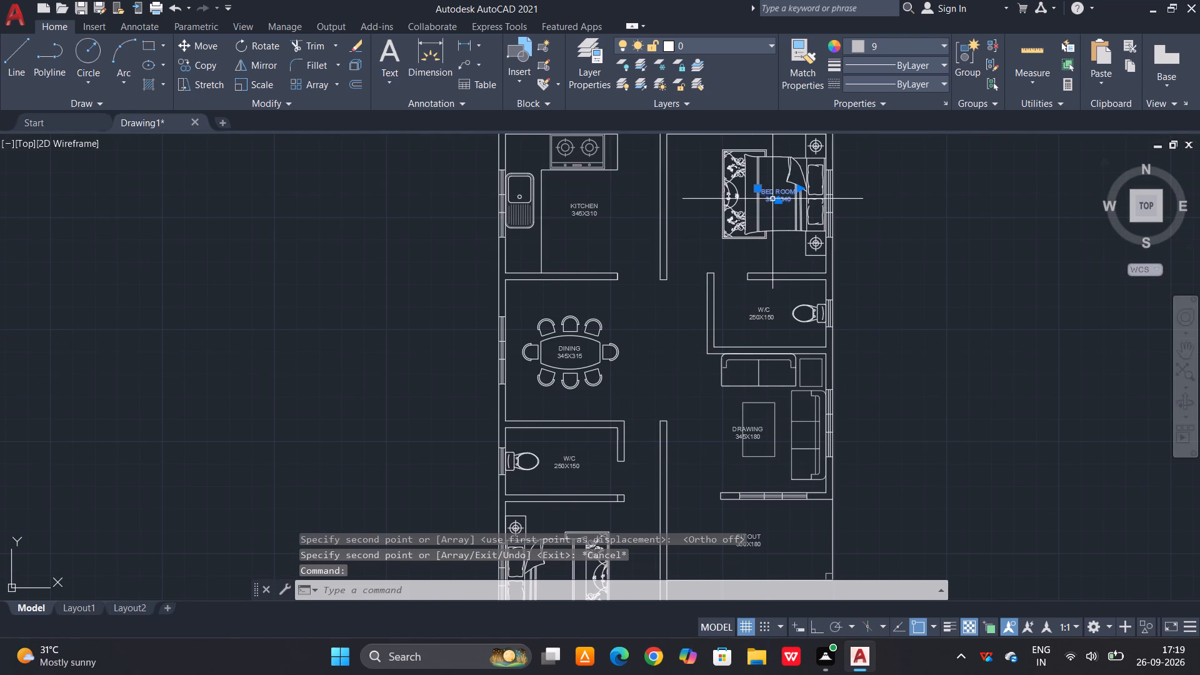
text(CO)
key(space)
click(772, 196)
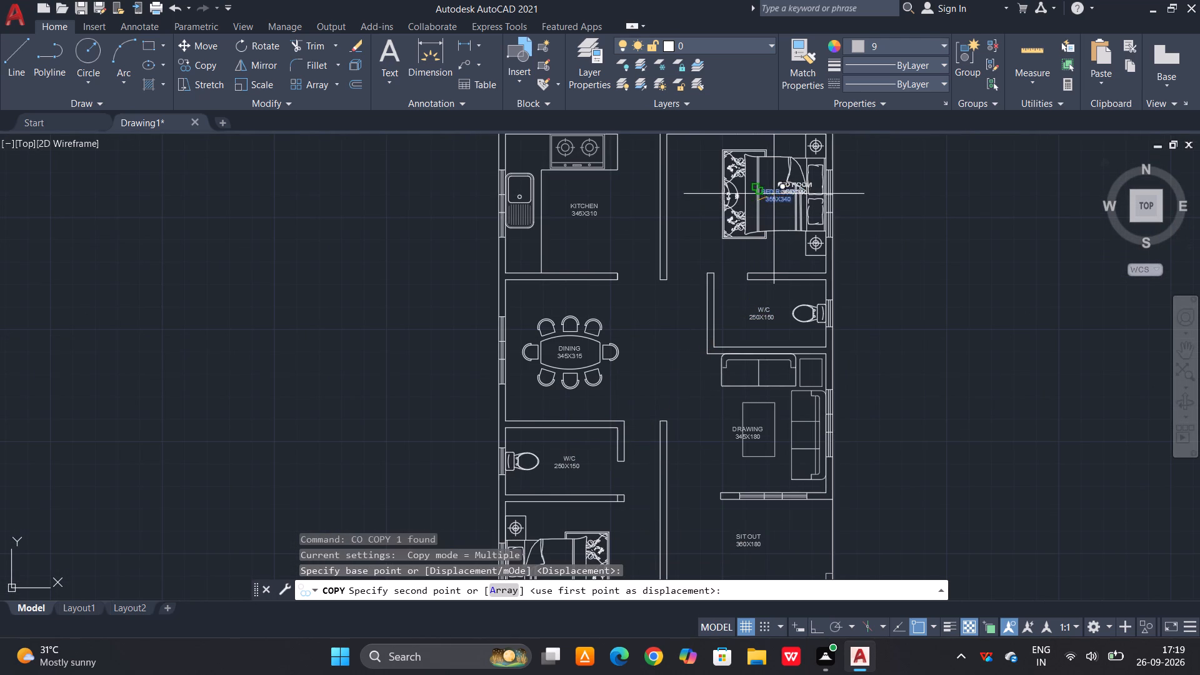
scroll(774, 186, down, 3)
scroll(717, 291, up, 3)
middle_drag(713, 258, 730, 325)
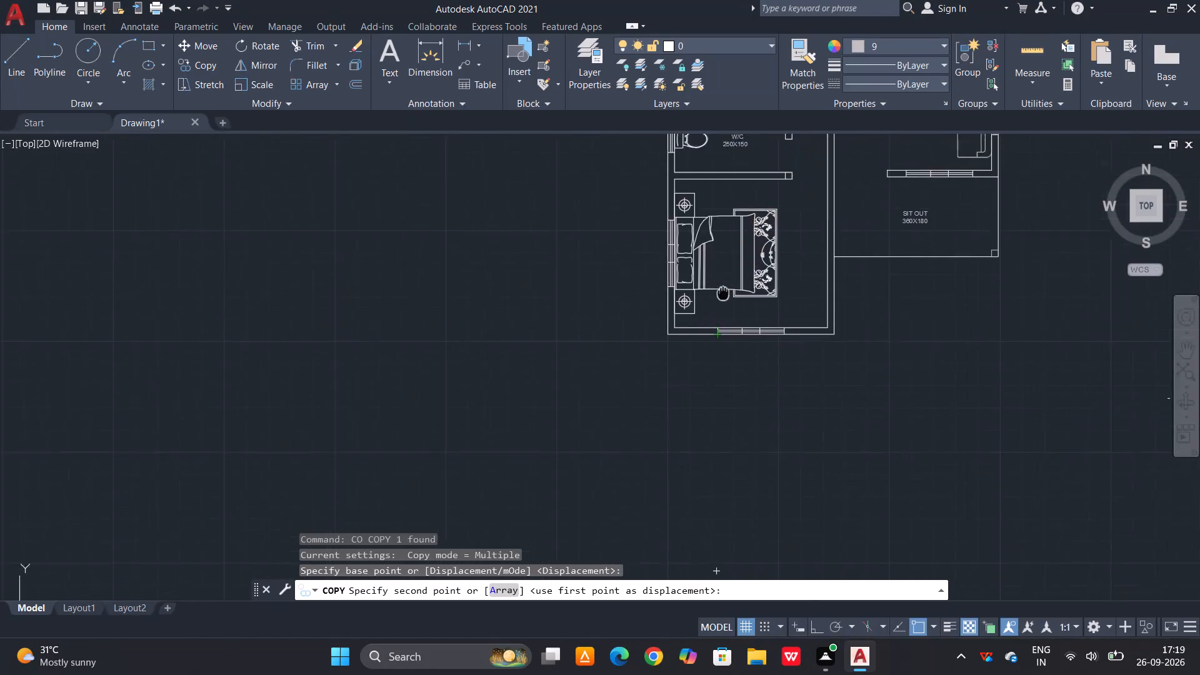
middle_drag(730, 325, 749, 396)
scroll(751, 394, up, 4)
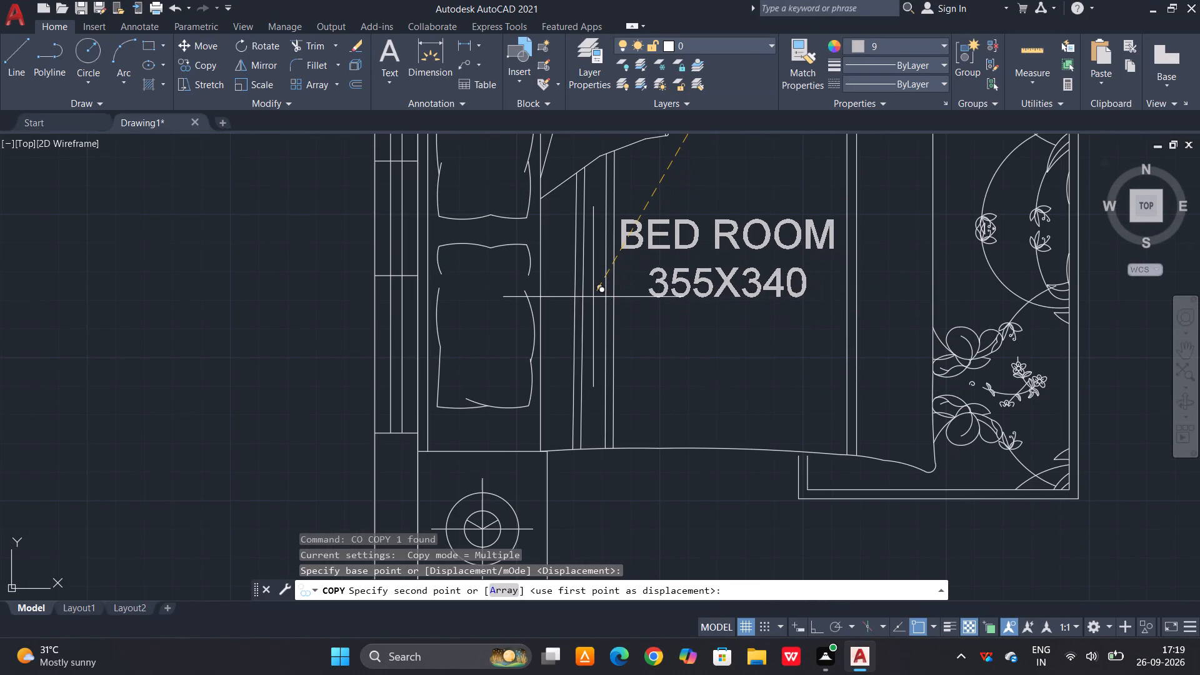
click(593, 297)
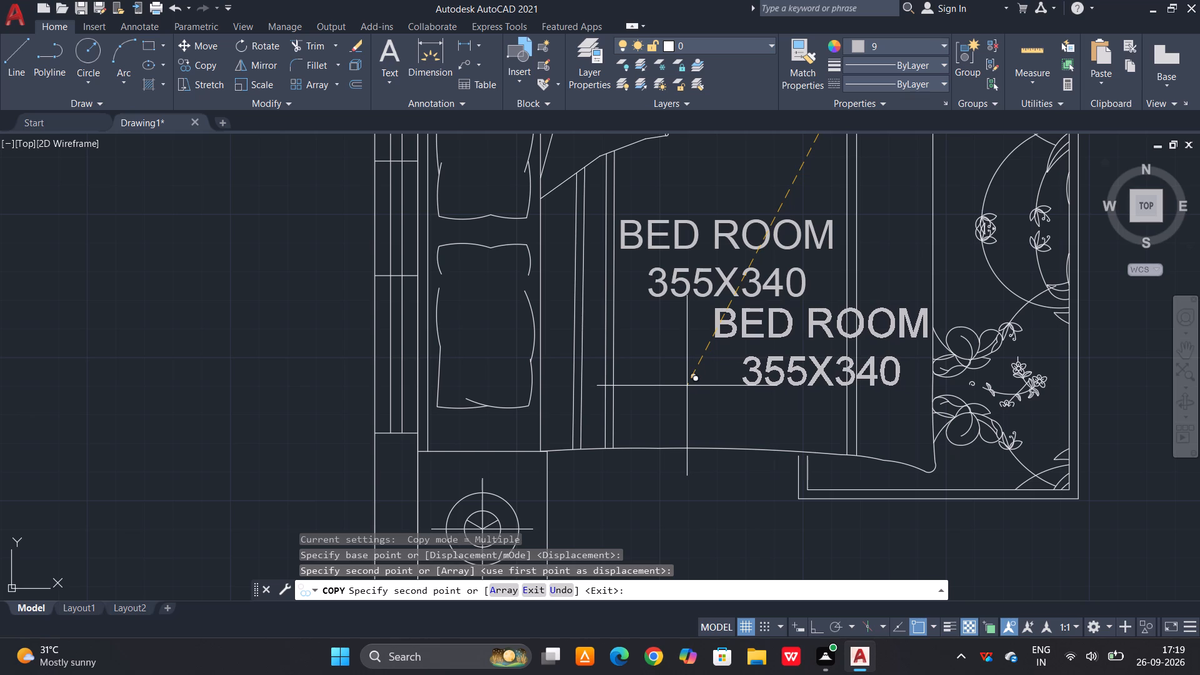
key(Escape)
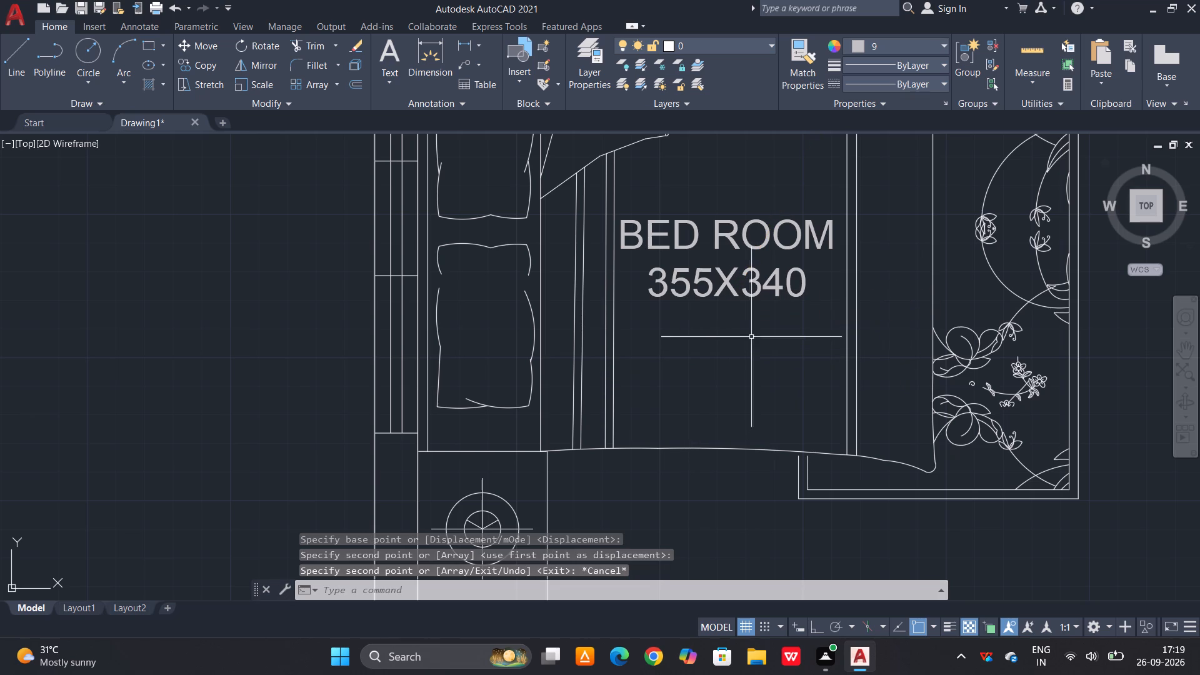
Change the lower BED ROOM label's dimension line to 355X335 and finish the text edit.
double_click(772, 282)
click(776, 284)
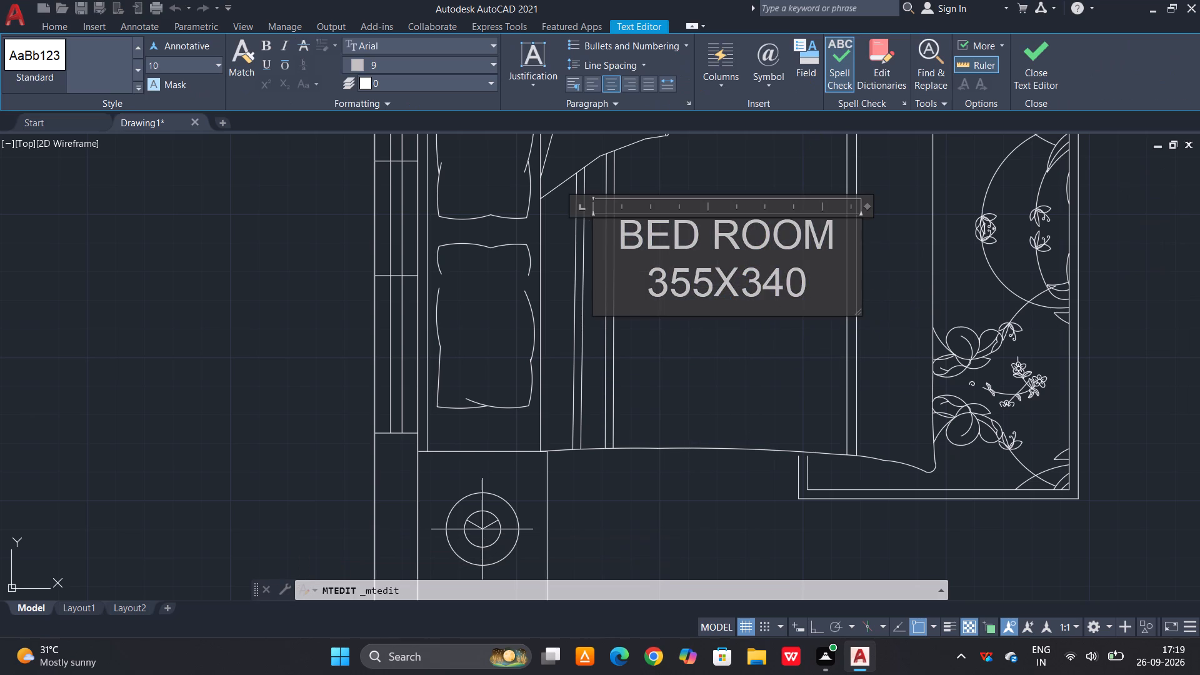
key(Right)
key(BackSpace)
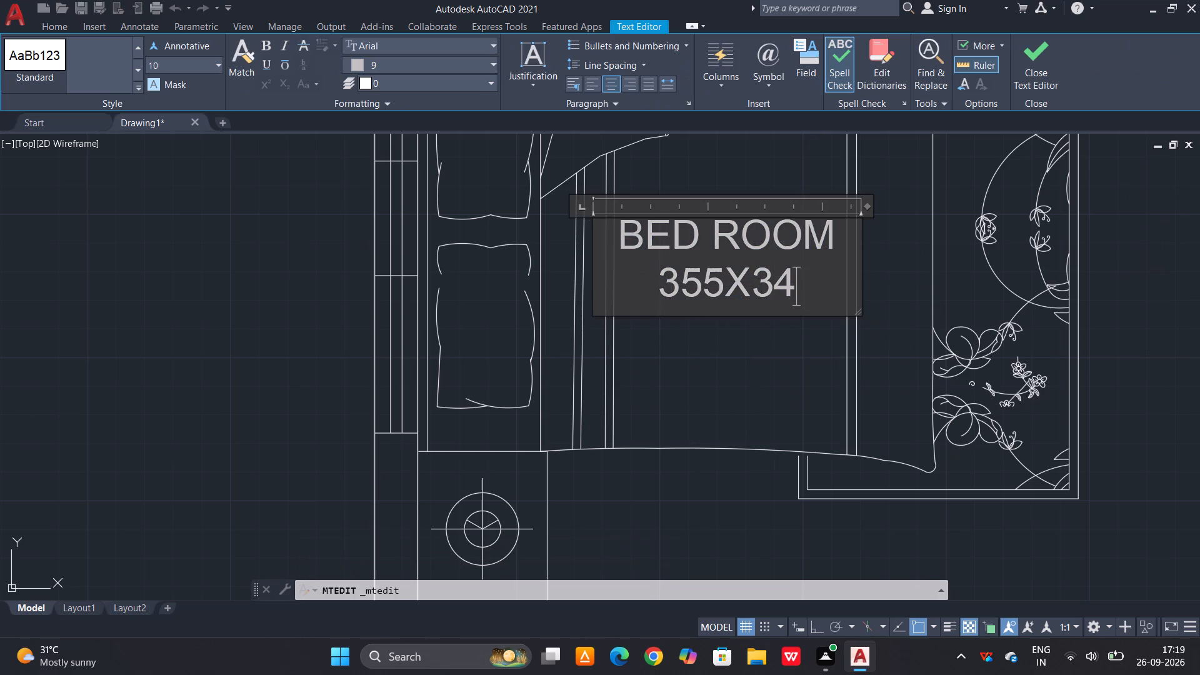
key(BackSpace)
key(4)
key(5)
key(BackSpace)
key(BackSpace)
text(35)
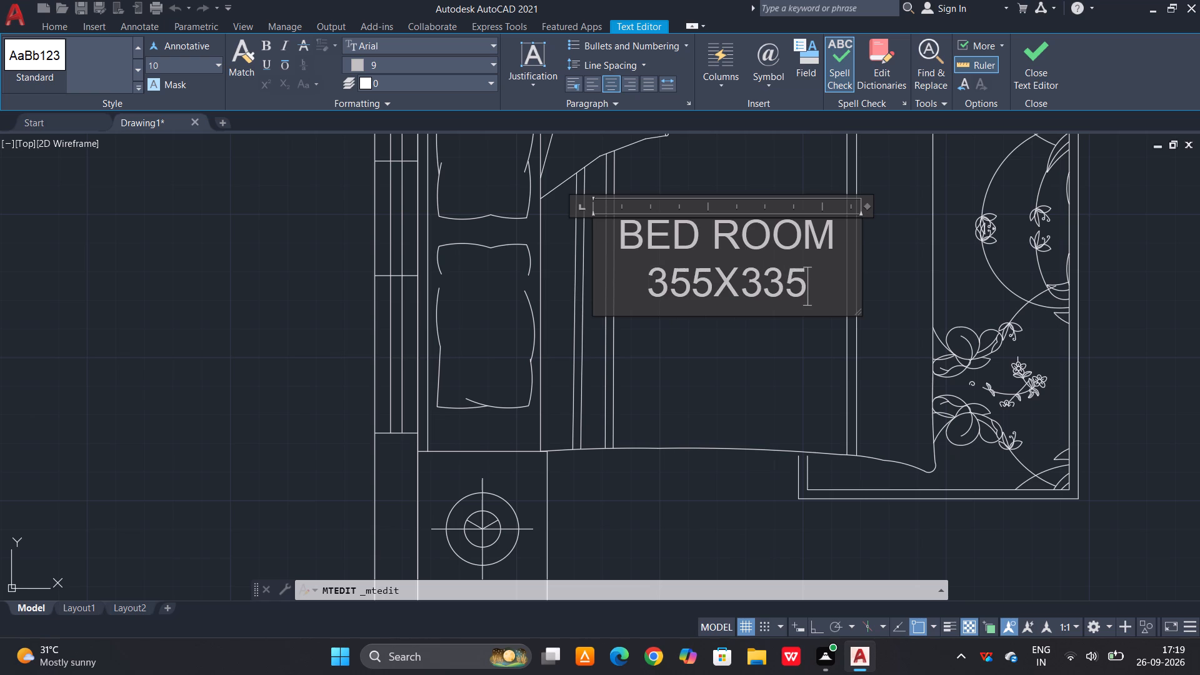
click(1033, 58)
Copy the SIT OUT label to the opening between the sit-out and drawing room, and just below the lower bedroom's bottom window.
scroll(914, 314, down, 1)
scroll(916, 373, down, 1)
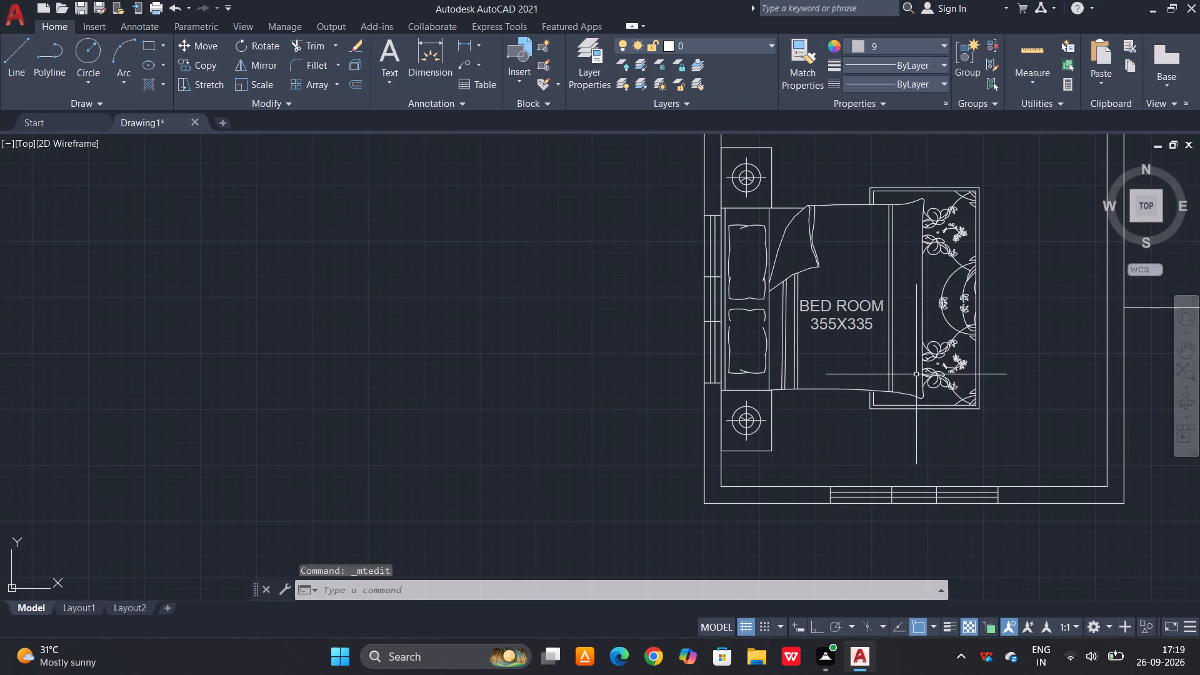
scroll(919, 402, down, 1)
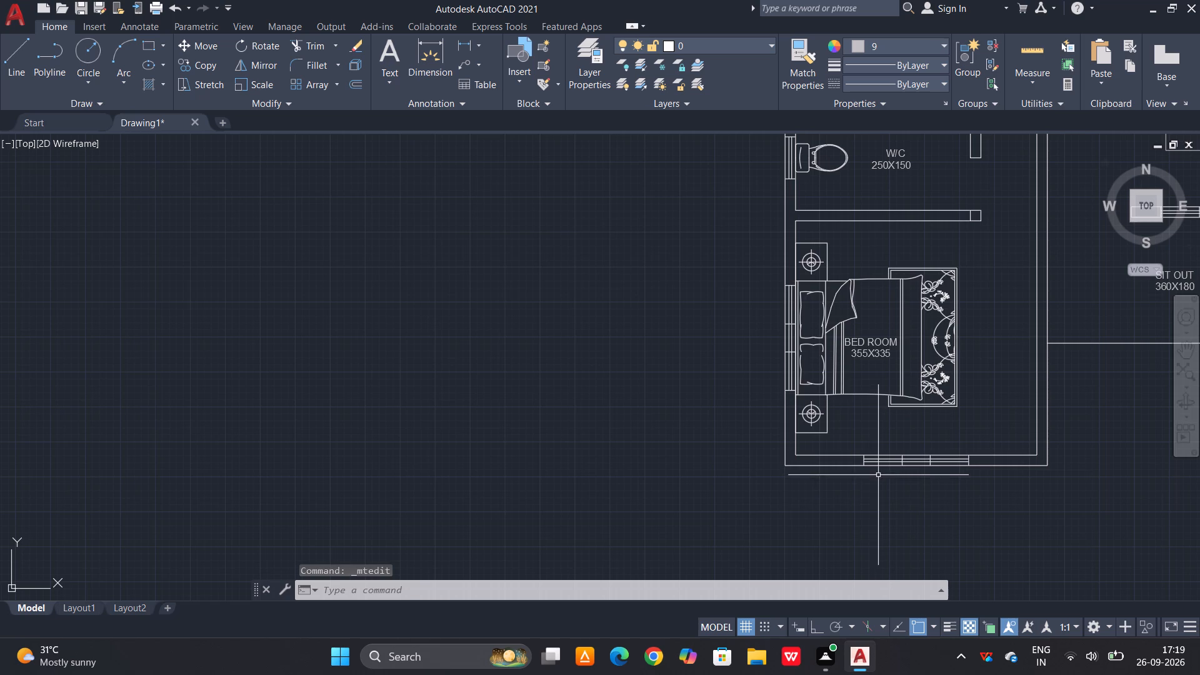
scroll(788, 364, down, 1)
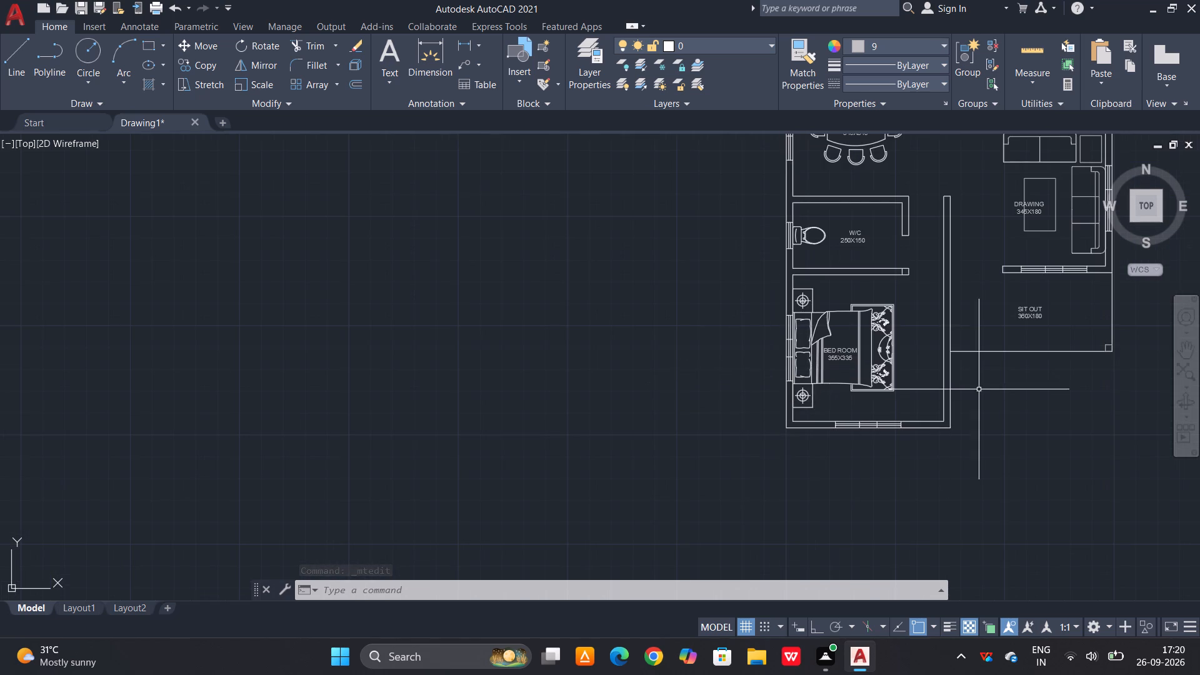
scroll(1024, 306, up, 2)
click(1017, 311)
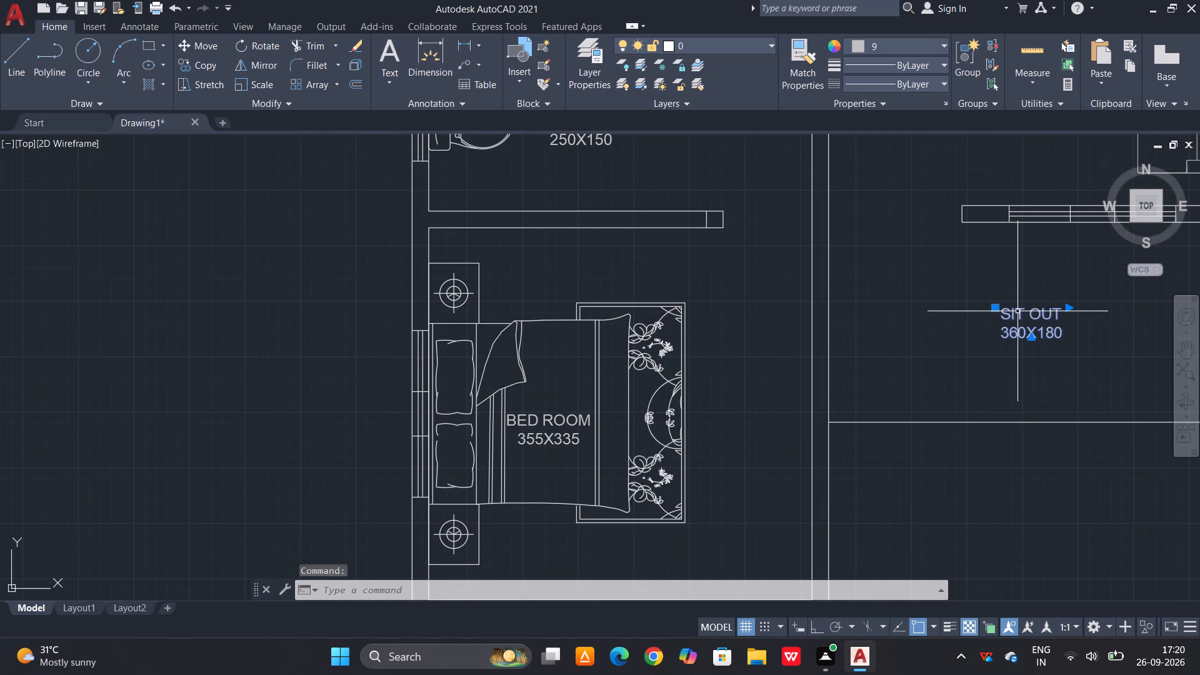
text(CO)
key(space)
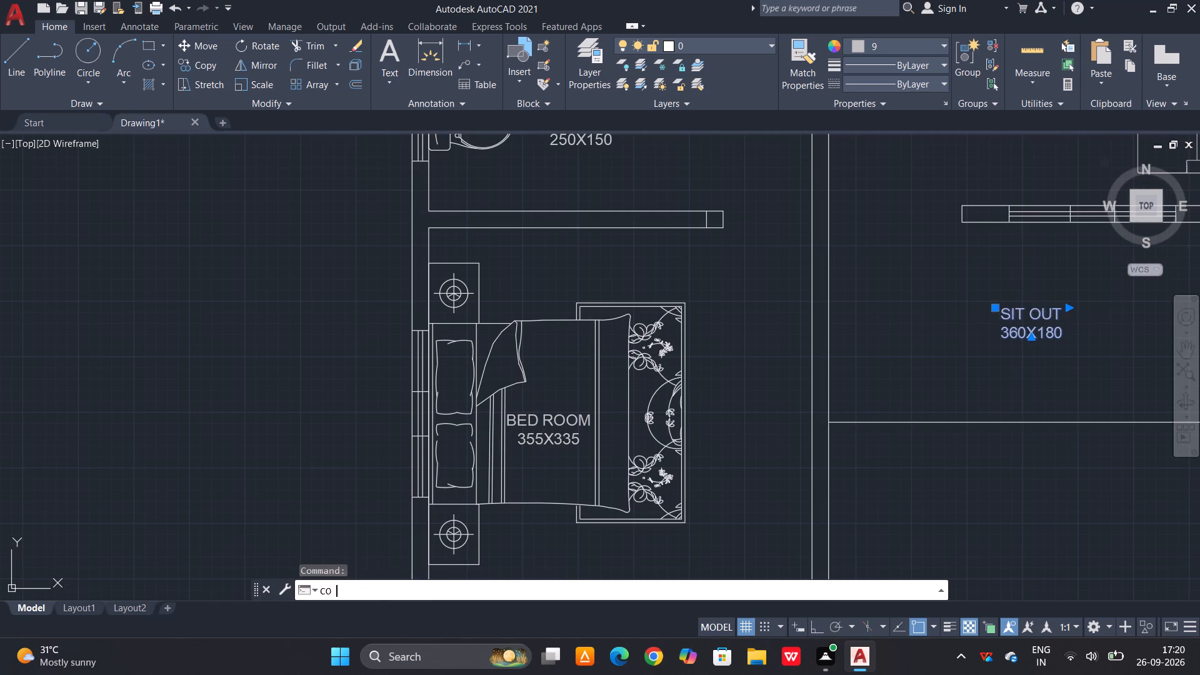
click(1013, 322)
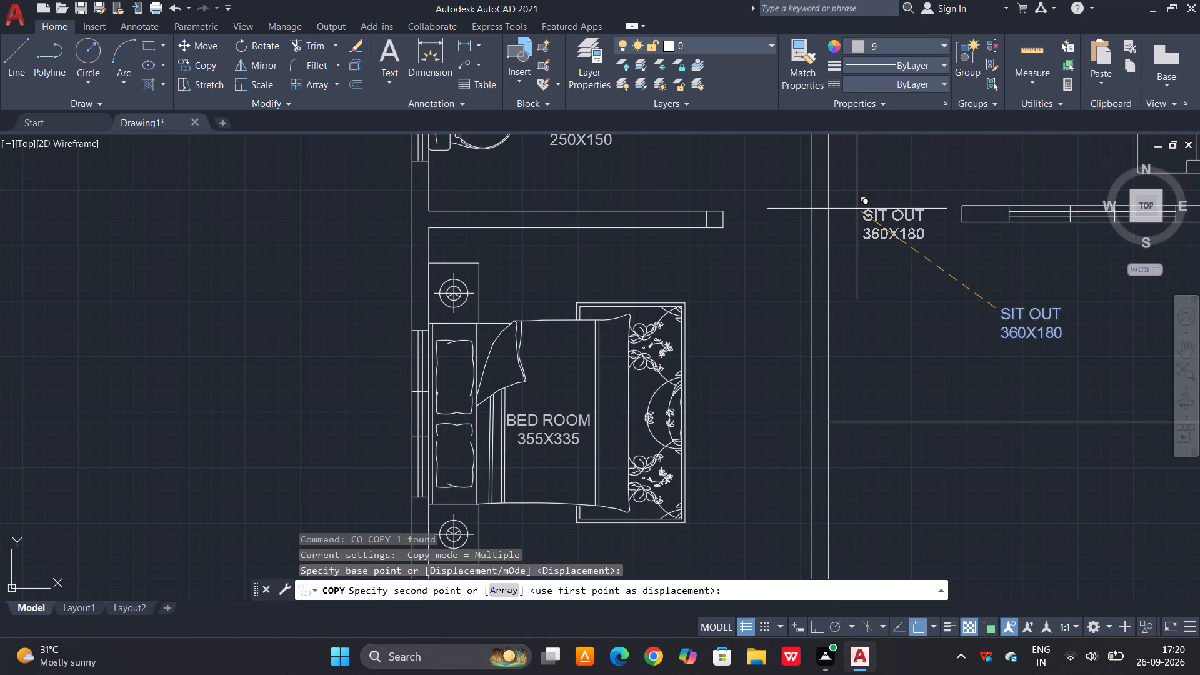
click(863, 208)
scroll(866, 241, down, 1)
scroll(685, 482, up, 1)
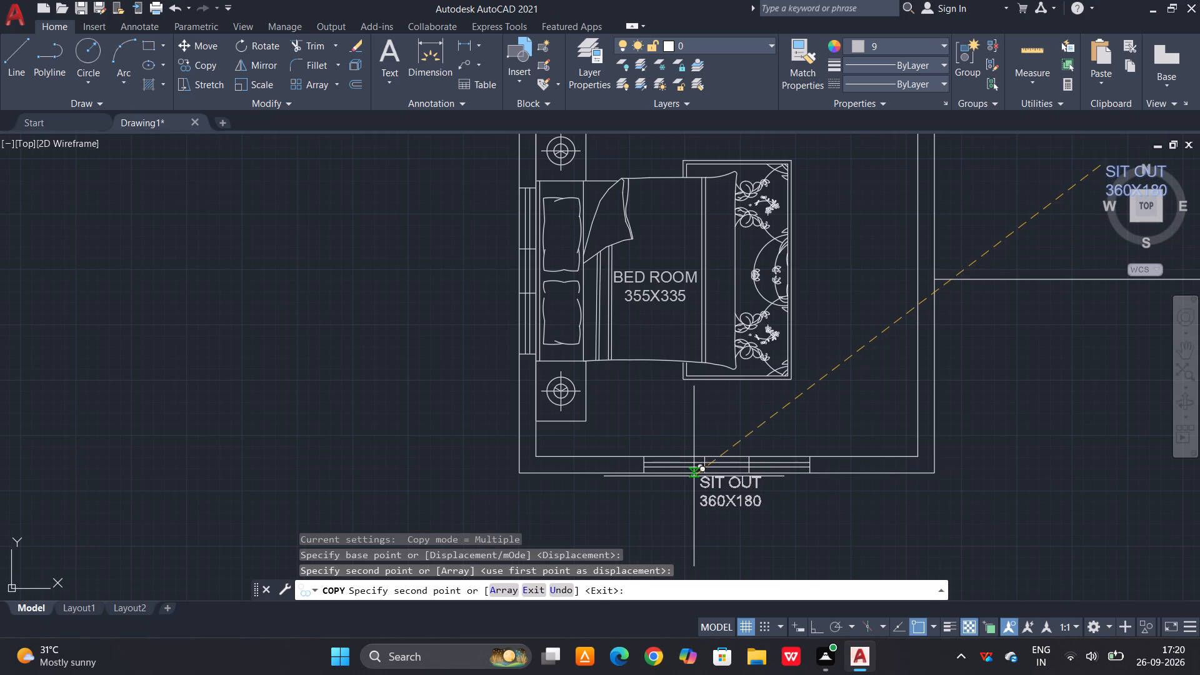
click(690, 480)
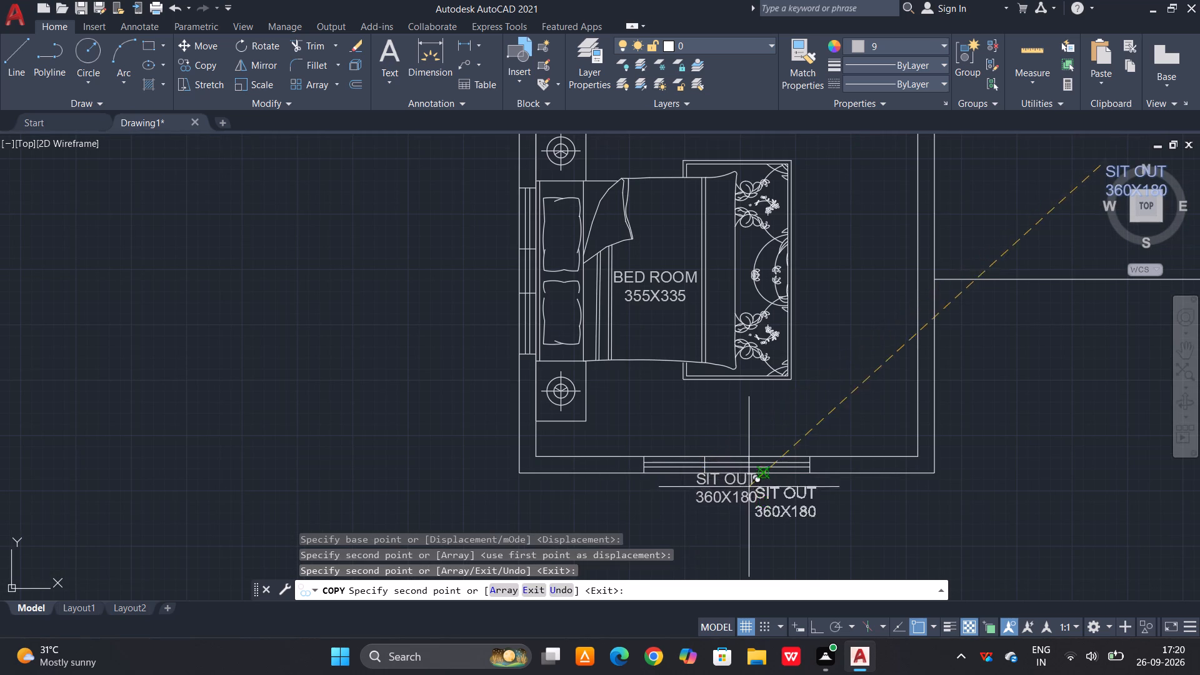
scroll(749, 487, up, 2)
key(space)
Replace the text of the SIT OUT copy below the lower bedroom's bottom window with W3 and finish the text edit.
click(706, 537)
double_click(706, 542)
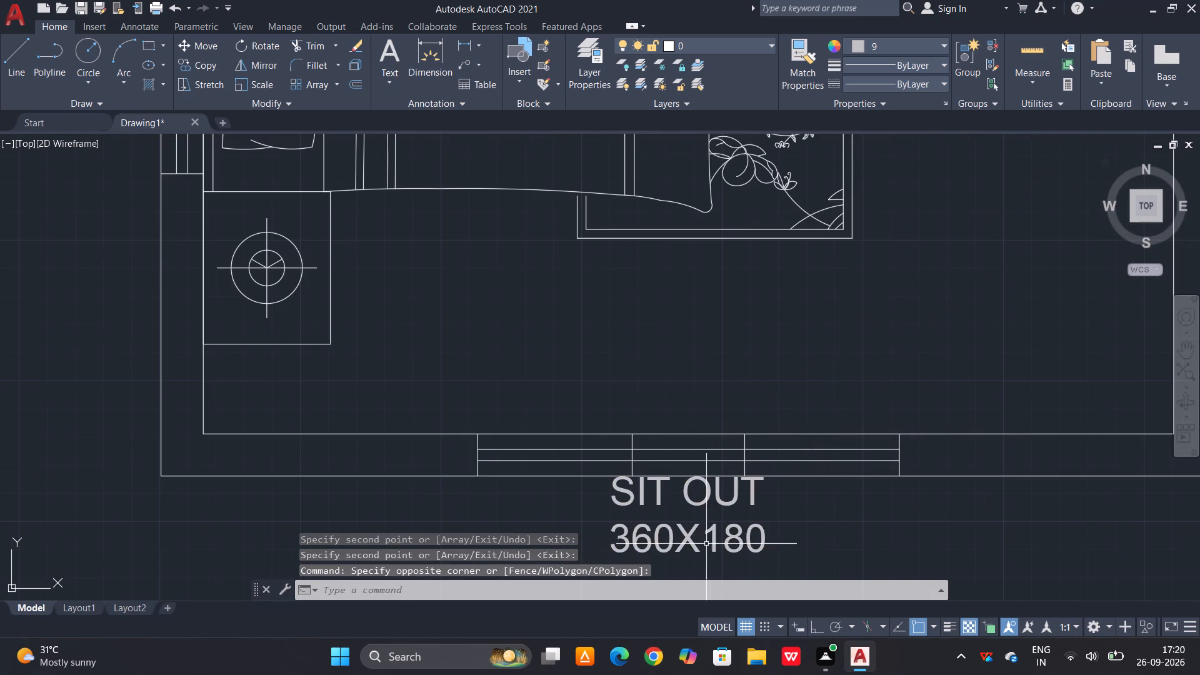
triple_click(713, 540)
click(716, 538)
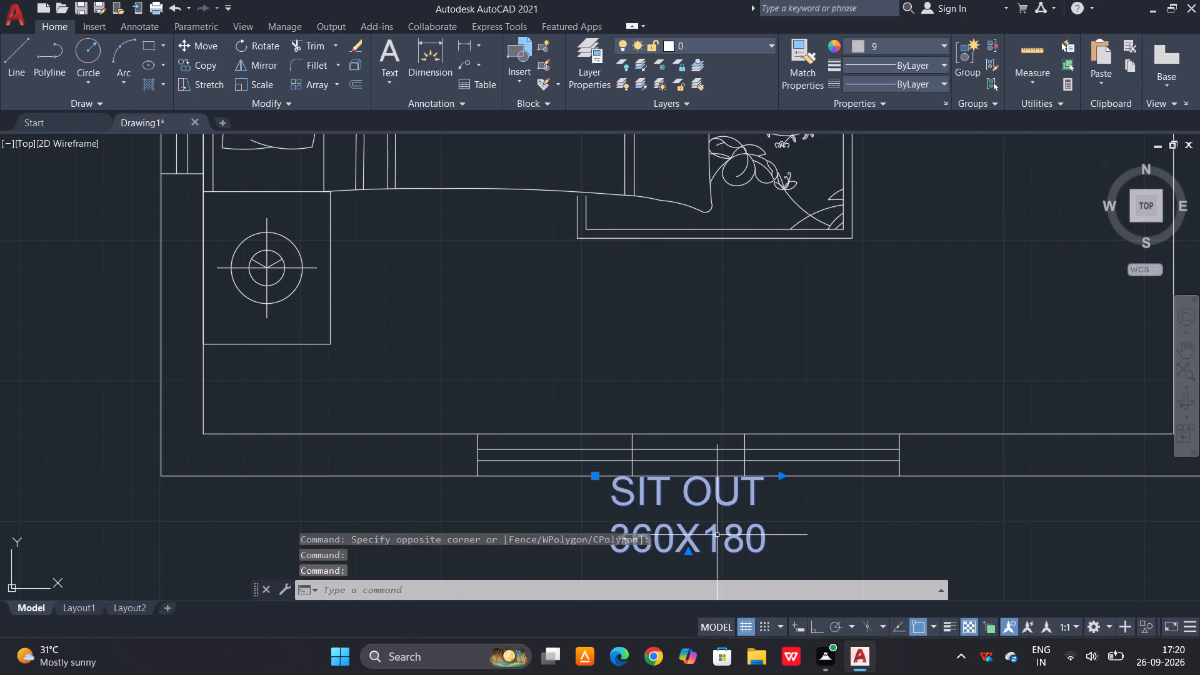
double_click(717, 532)
key(ctrl+a)
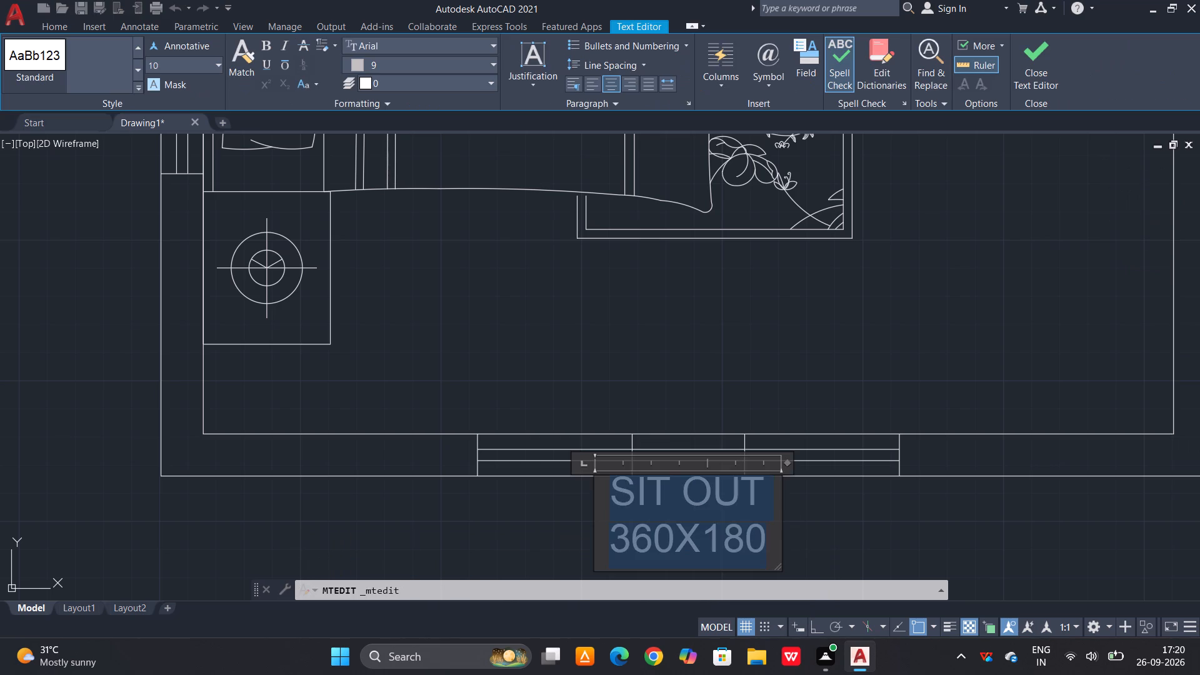
key(BackSpace)
text(W3)
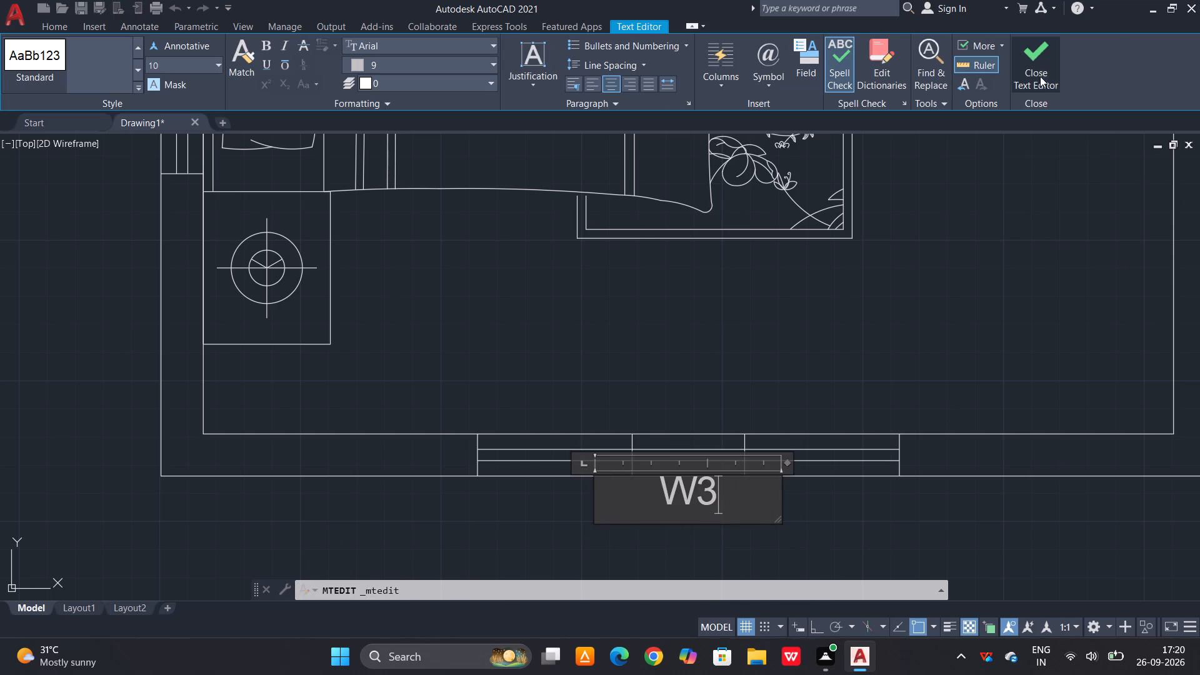
click(1040, 66)
Move the W3 label slightly down from the wall so it sits centred below the lower bedroom's bottom window.
click(684, 497)
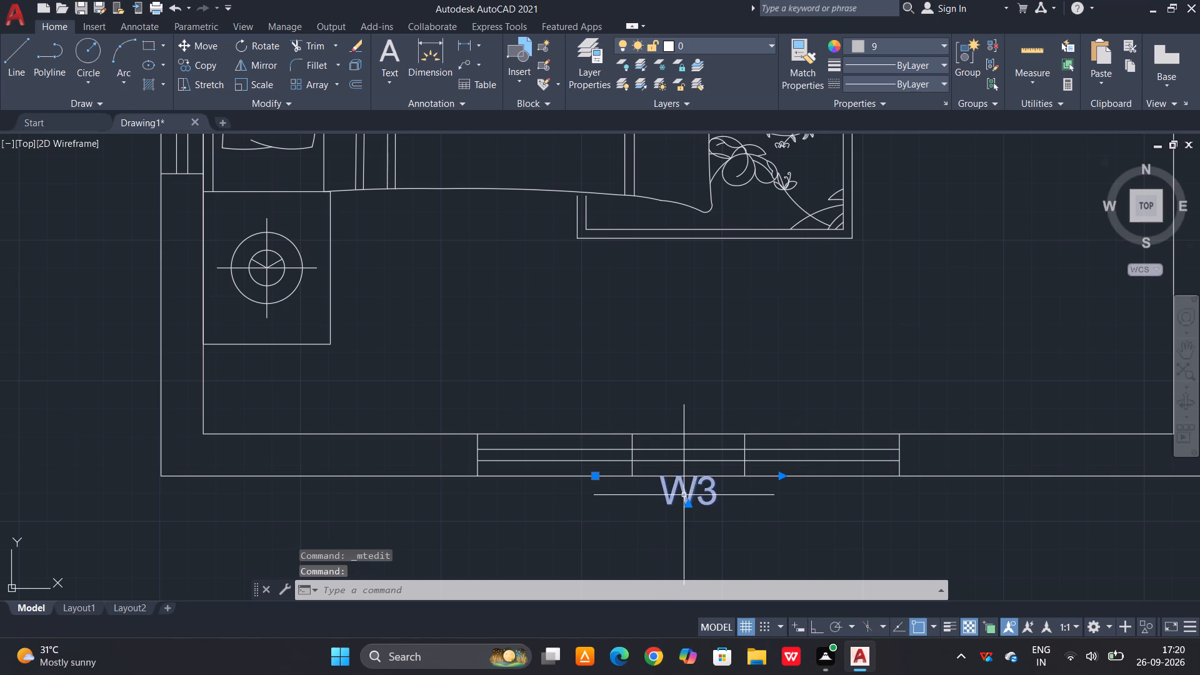
text(M)
key(space)
click(679, 491)
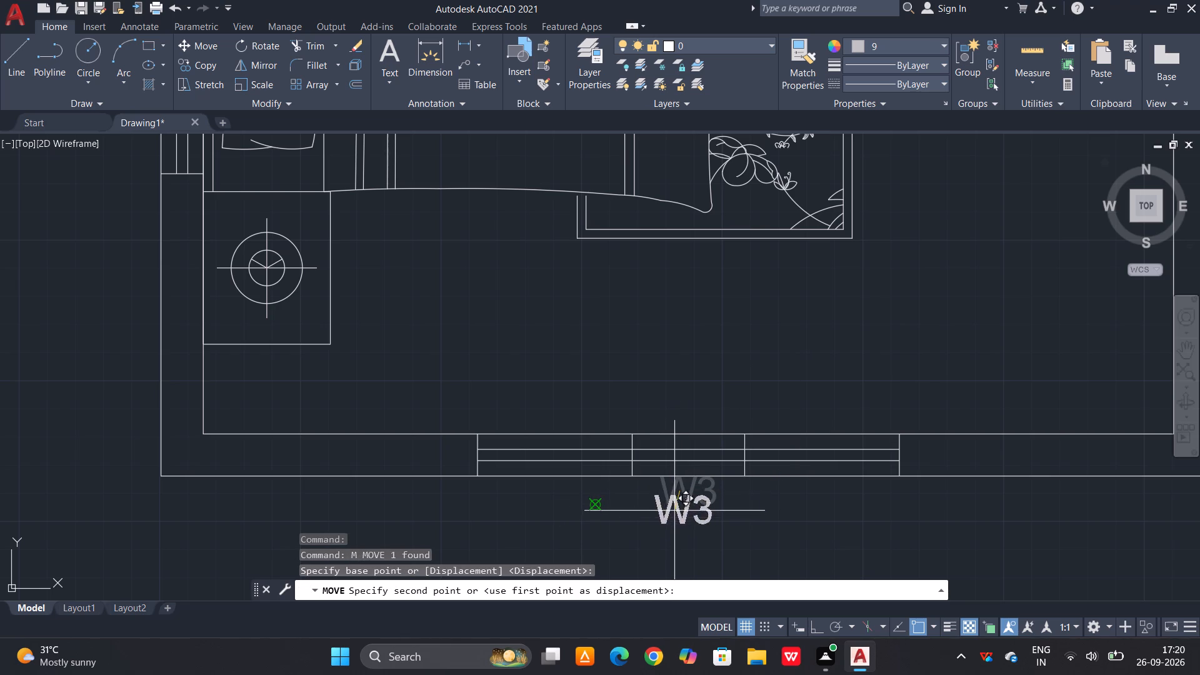
click(674, 509)
click(594, 507)
text(M)
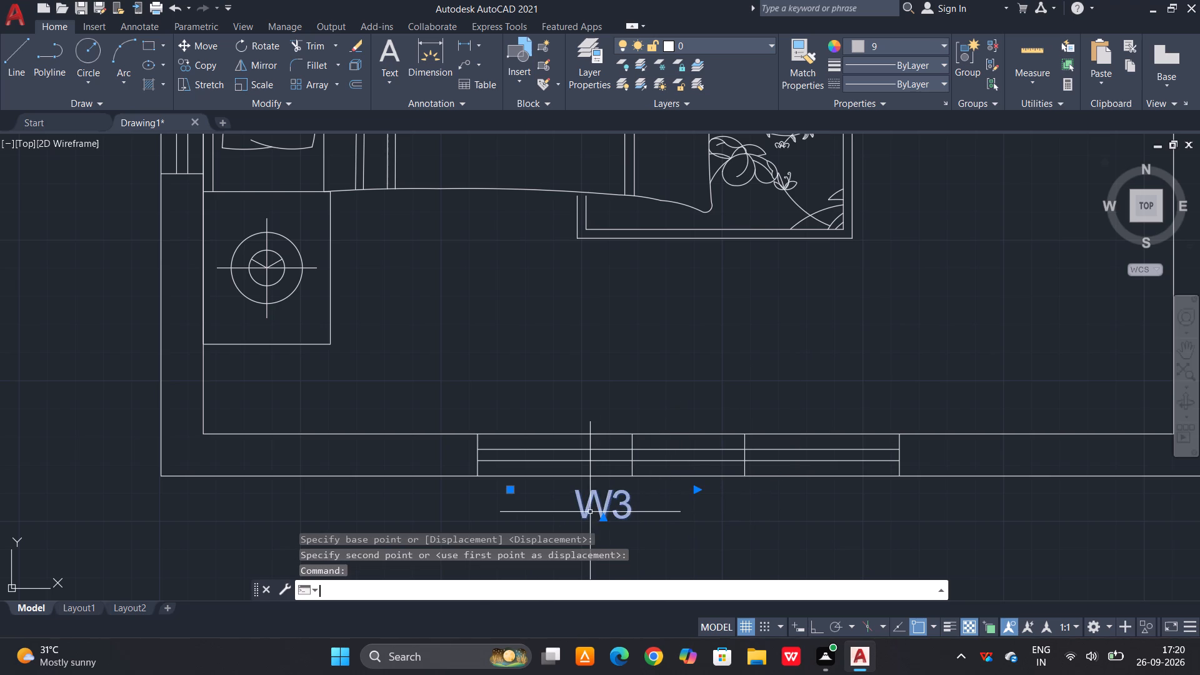
key(space)
drag(593, 504, 656, 509)
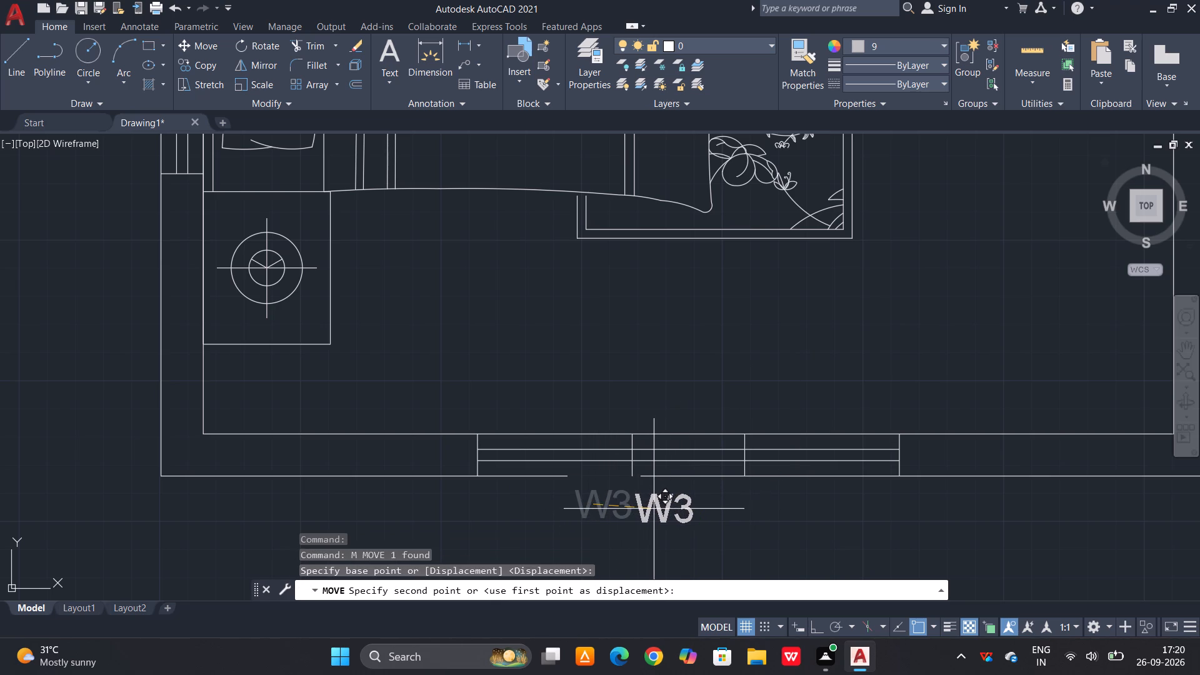
drag(656, 509, 668, 509)
click(668, 509)
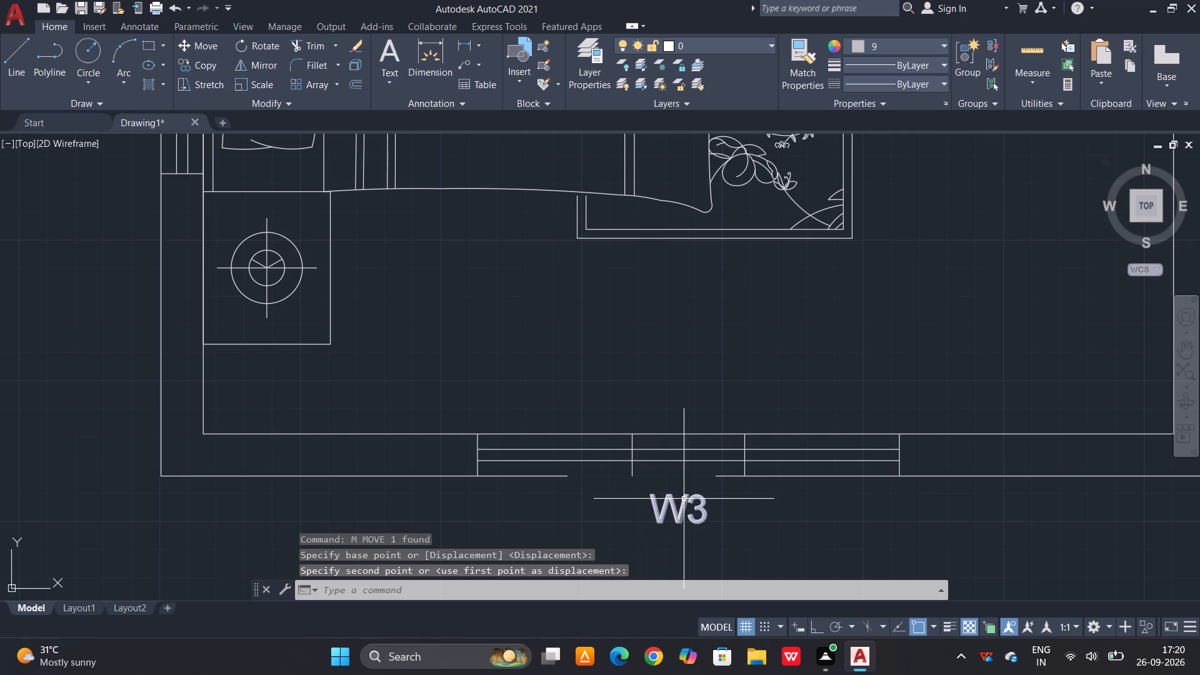
scroll(699, 497, up, 2)
scroll(737, 489, down, 2)
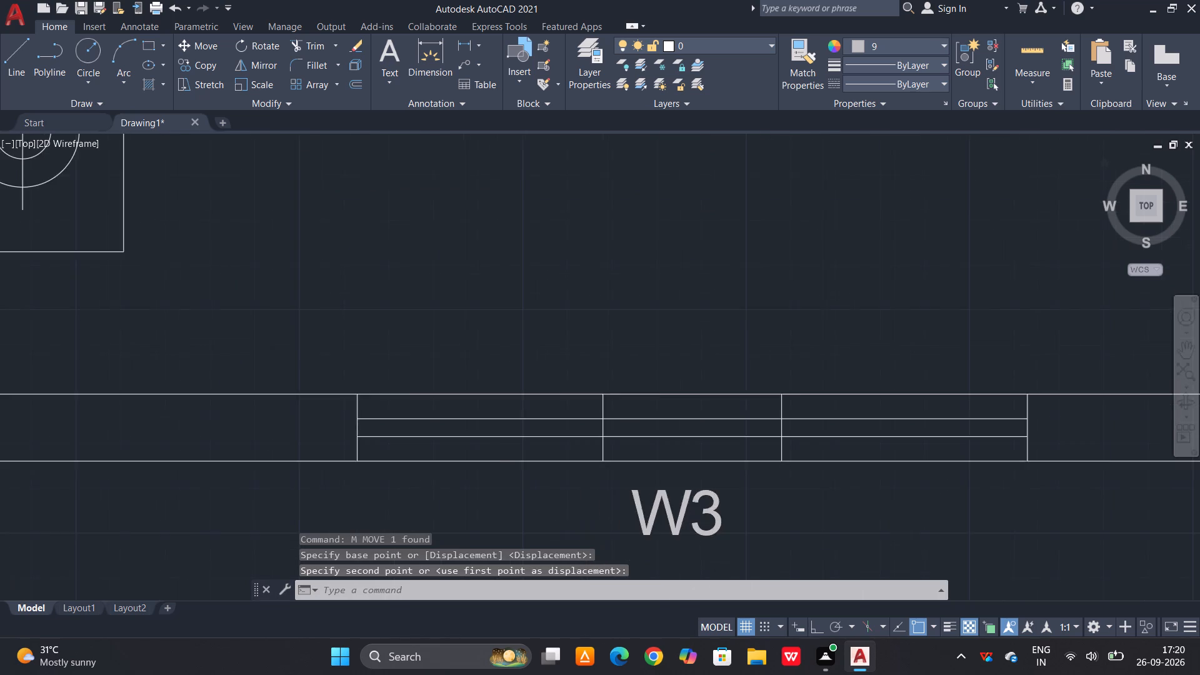
Copy the W3 label outside the lower bedroom's window behind the bed and outside the adjoining lower W/C window.
click(718, 503)
key(c)
key(o)
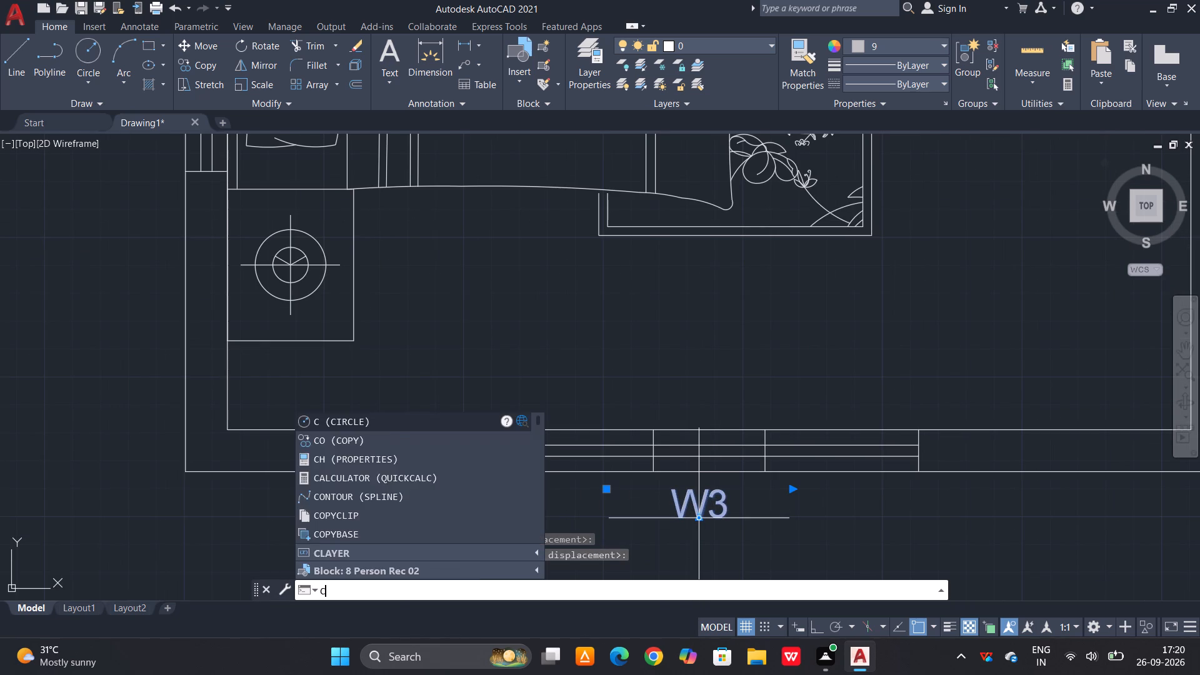
key(space)
click(701, 507)
scroll(697, 531, down, 2)
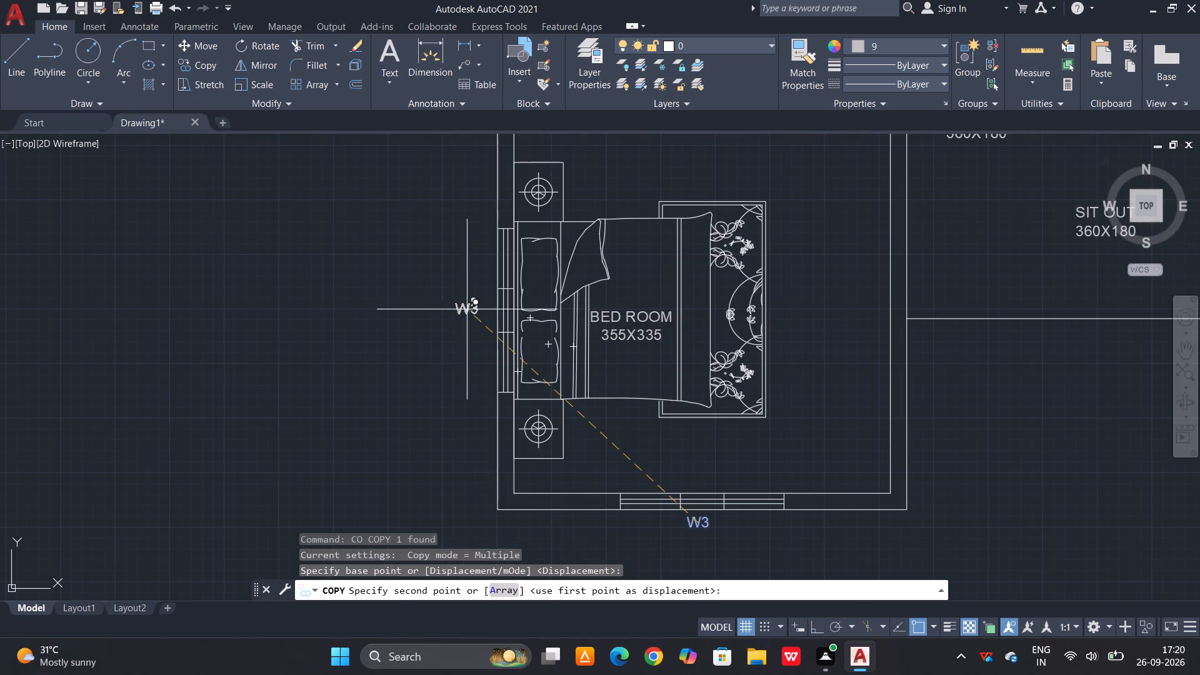
scroll(467, 309, up, 2)
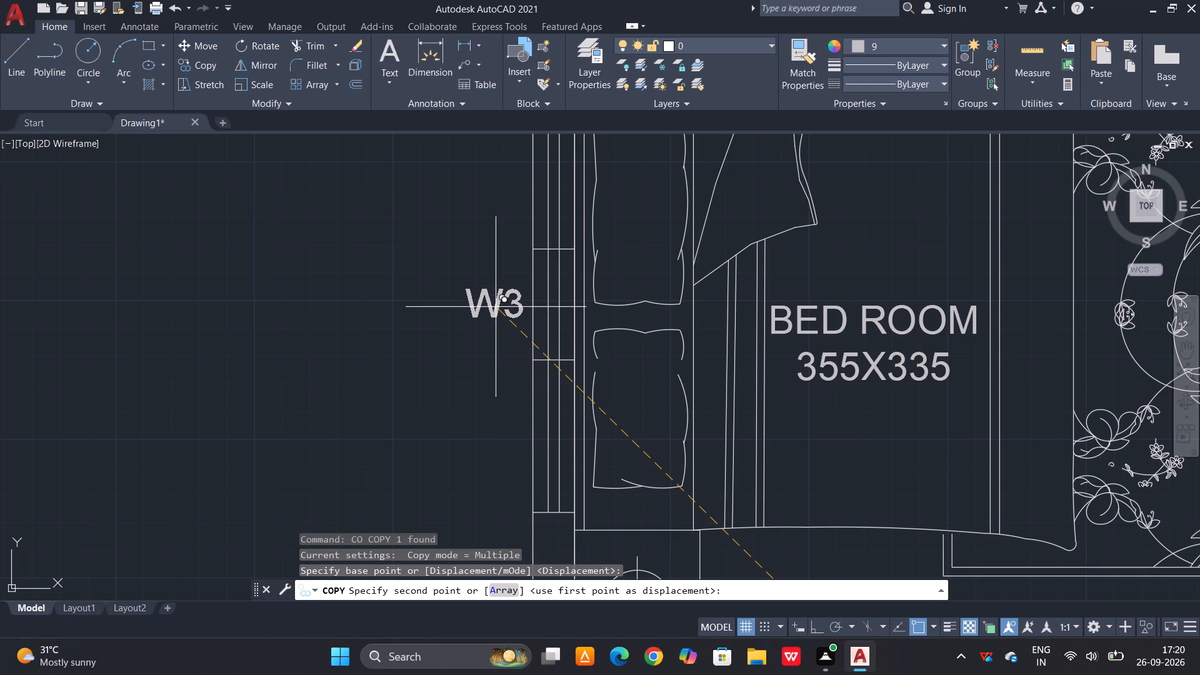
click(496, 307)
scroll(583, 553, down, 6)
scroll(669, 316, down, 2)
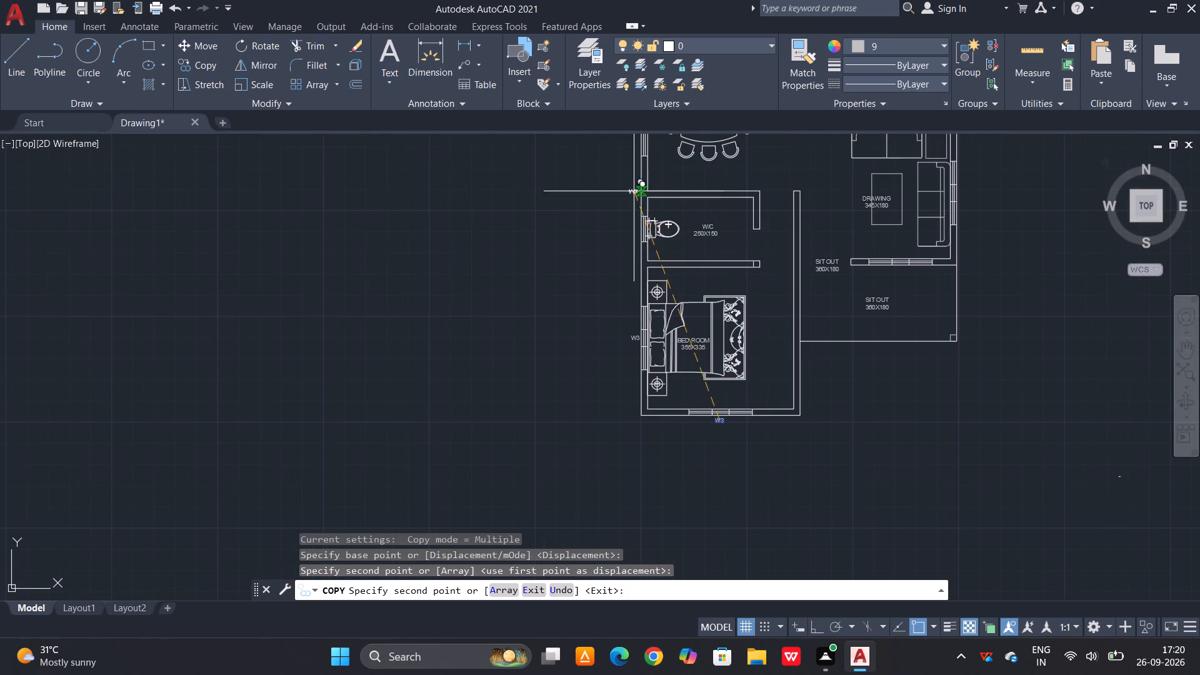
scroll(633, 191, up, 3)
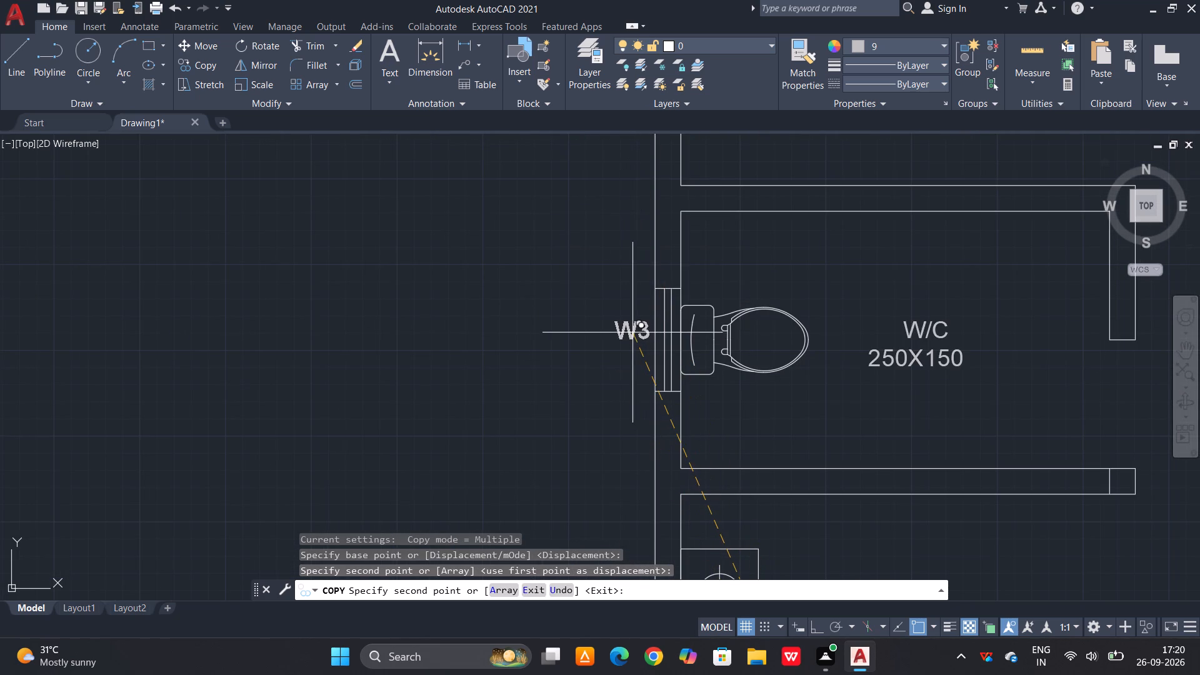
click(631, 342)
Continue copying the W3 label outside the dining area window and the kitchen window behind the sink.
scroll(615, 452, down, 2)
scroll(603, 202, up, 3)
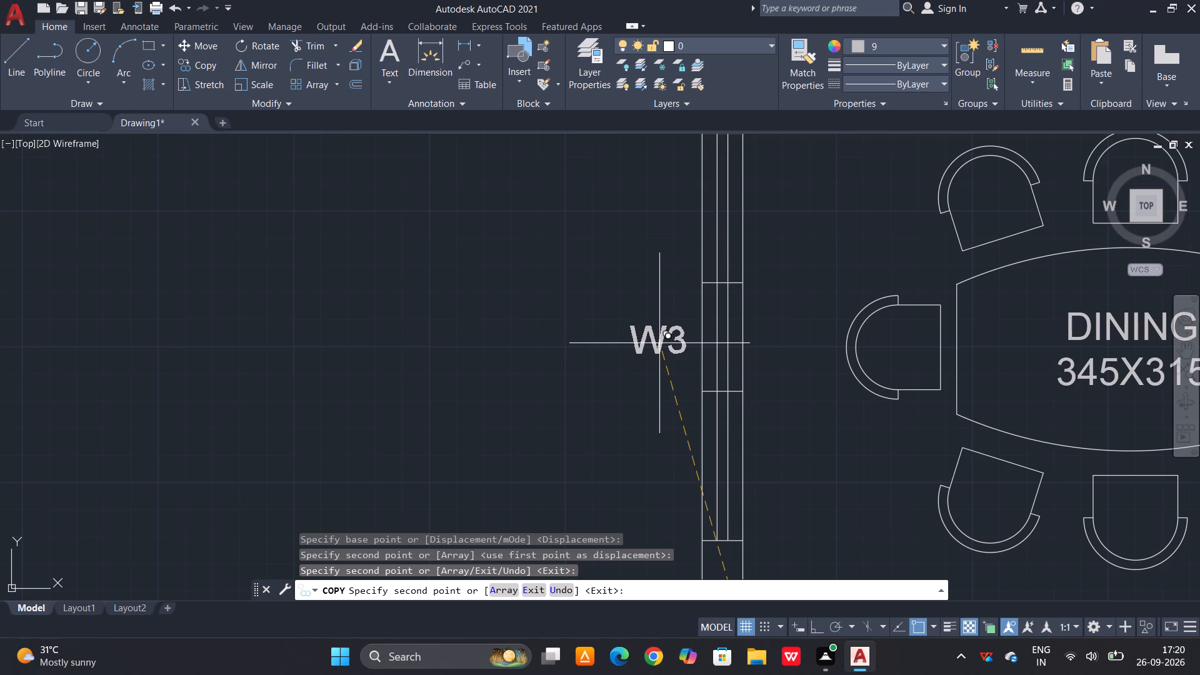
click(661, 343)
scroll(643, 458, down, 3)
scroll(706, 449, down, 1)
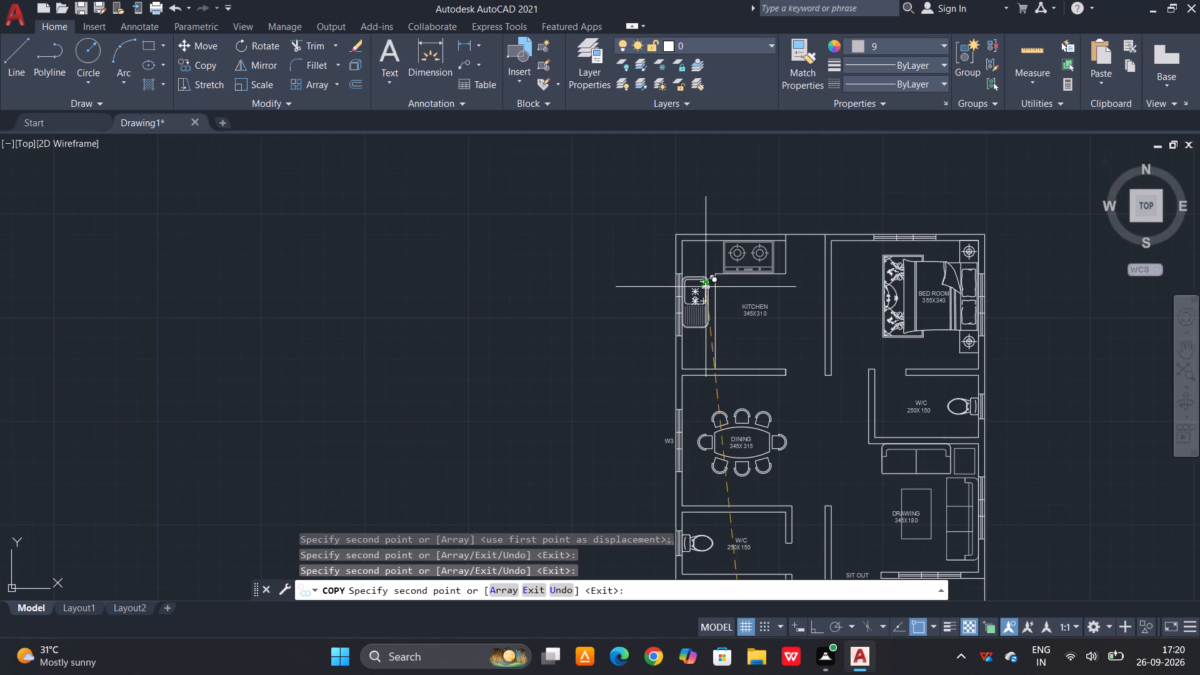
scroll(701, 286, up, 3)
click(566, 356)
Place W3 label copies outside both upper bedroom windows, above the top wall and beside the window behind the bed.
scroll(634, 510, down, 1)
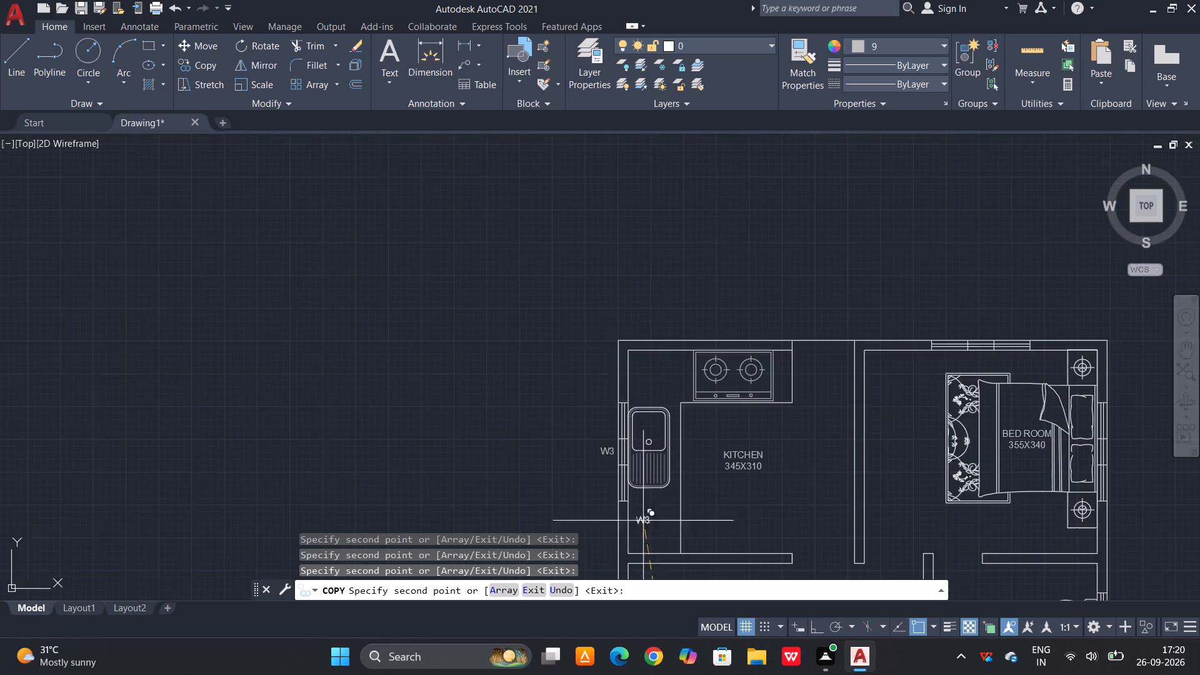
scroll(646, 520, down, 2)
scroll(768, 379, up, 2)
scroll(611, 366, down, 1)
scroll(873, 382, up, 1)
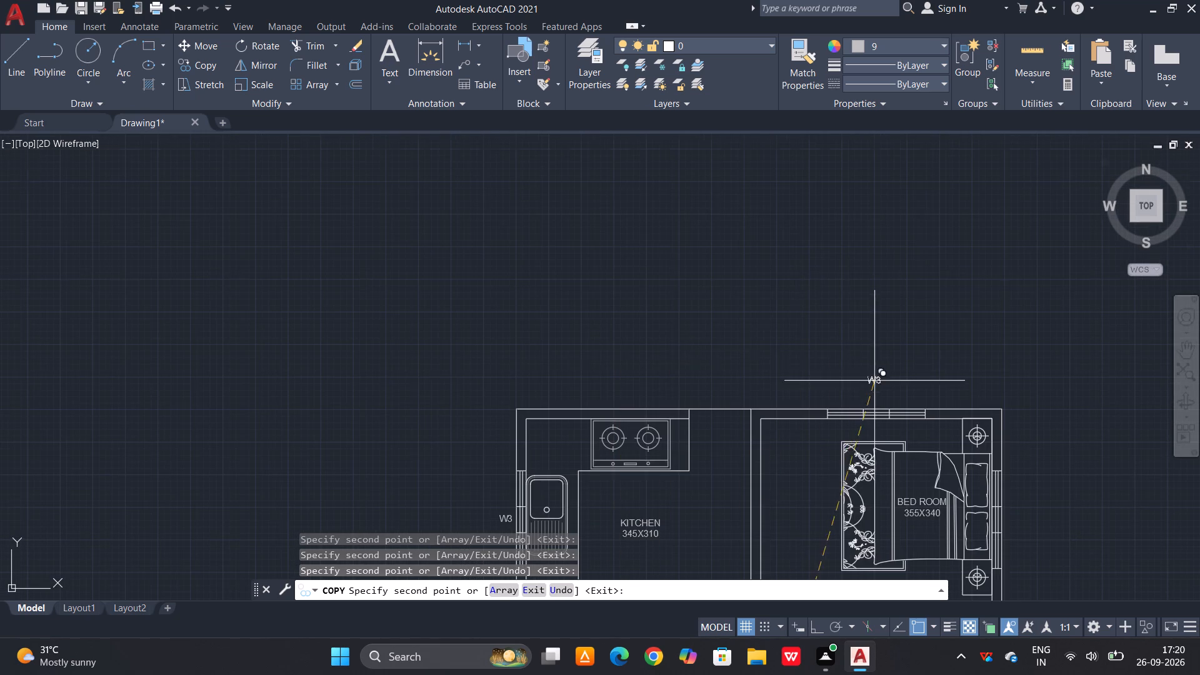
scroll(873, 383, up, 1)
click(862, 426)
scroll(726, 379, down, 2)
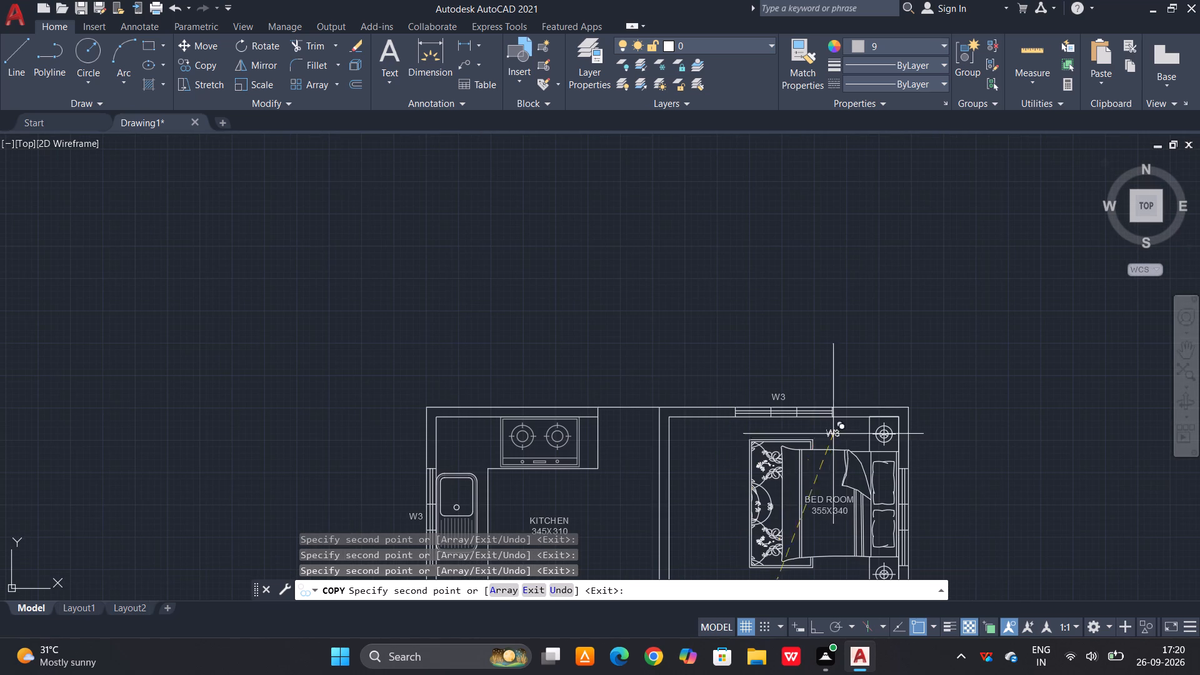
scroll(947, 517, up, 3)
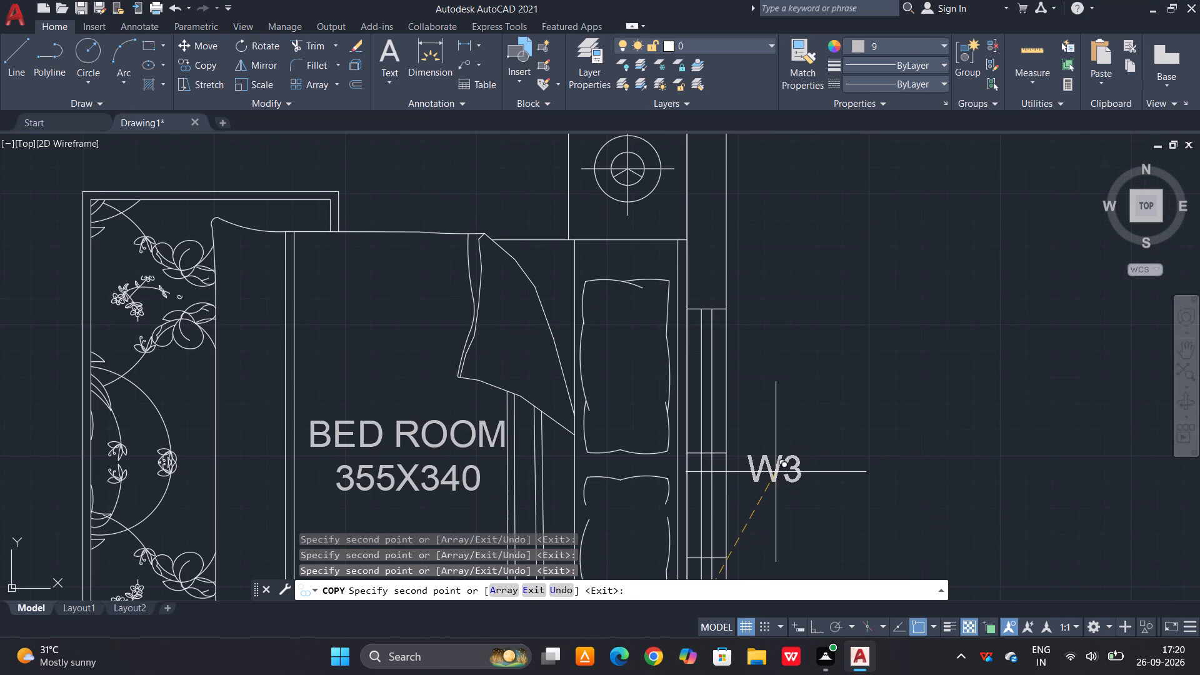
click(763, 474)
Place W3 label copies at the upper W/C window, the drawing room's outer window and its sit-out window, and end the copying.
scroll(823, 269, down, 3)
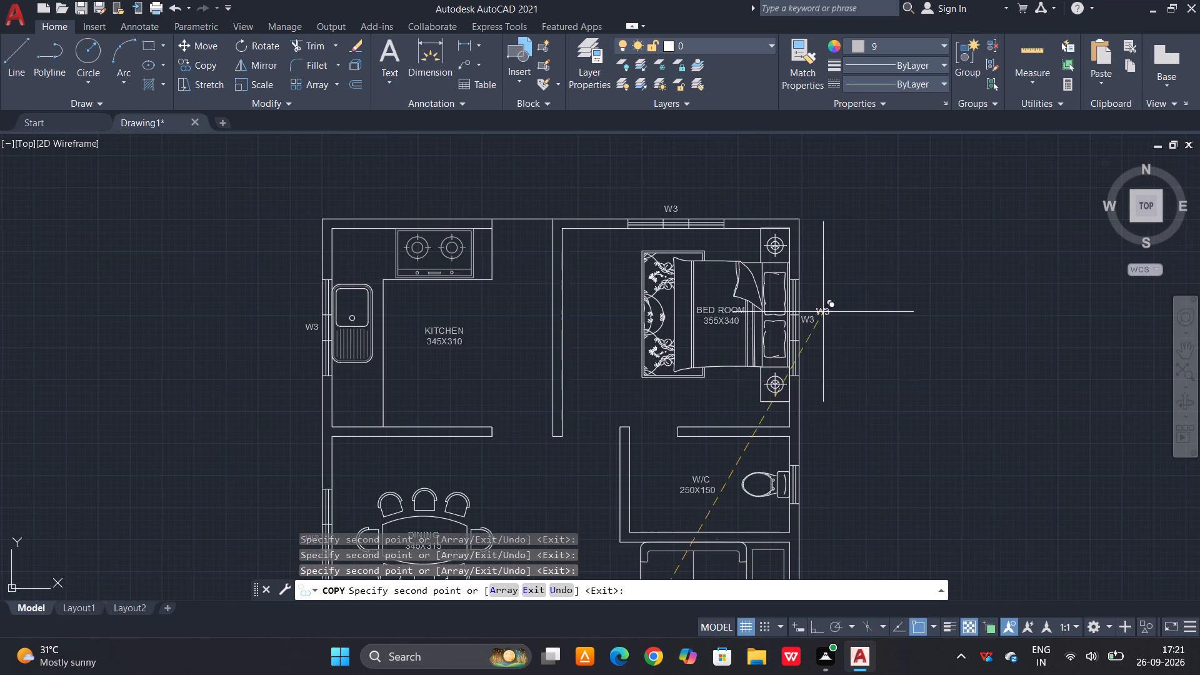
scroll(802, 499, up, 3)
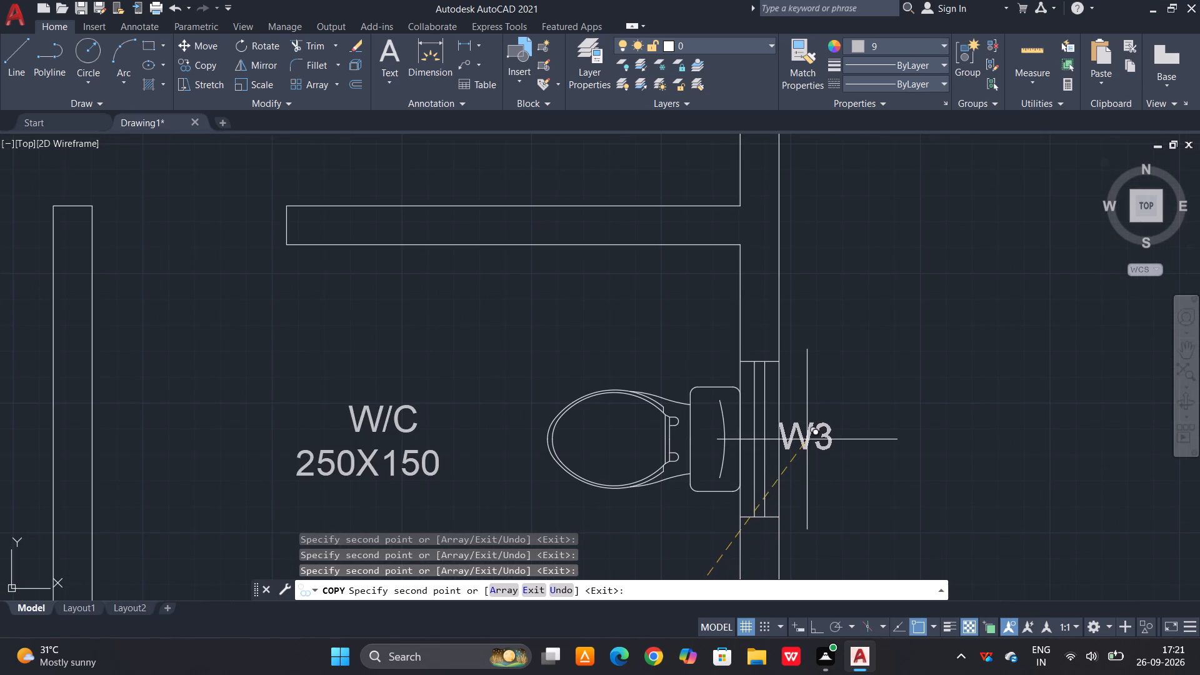
click(821, 432)
scroll(792, 282, down, 3)
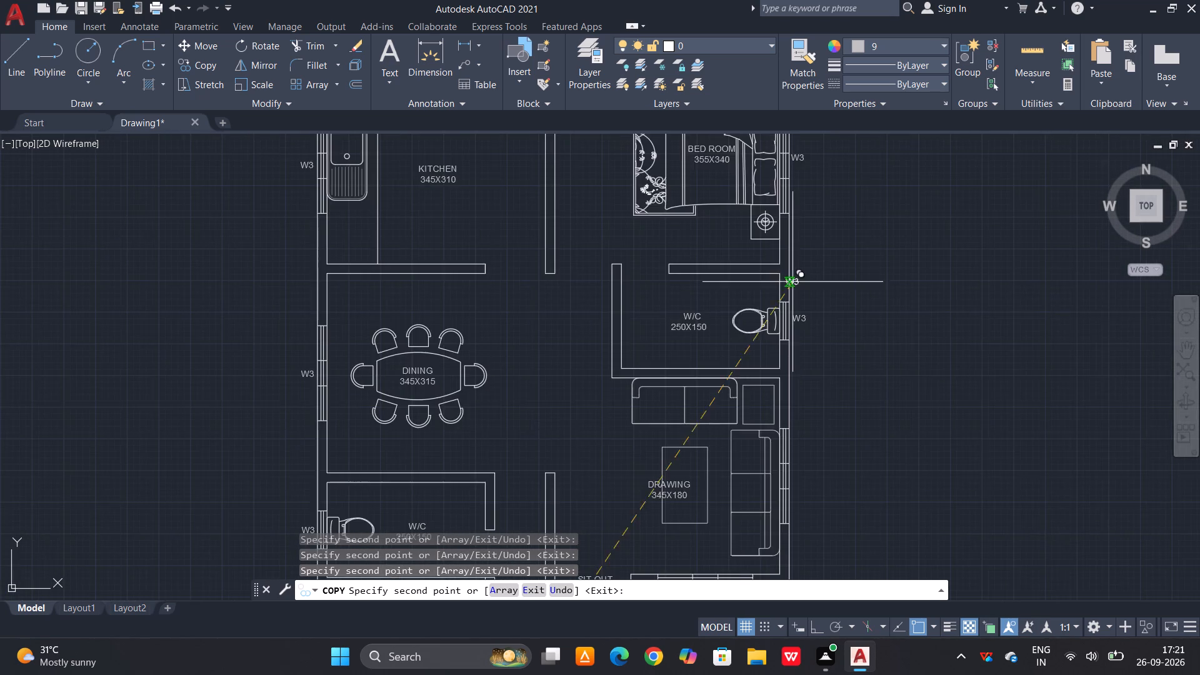
scroll(794, 299, down, 1)
scroll(814, 413, up, 3)
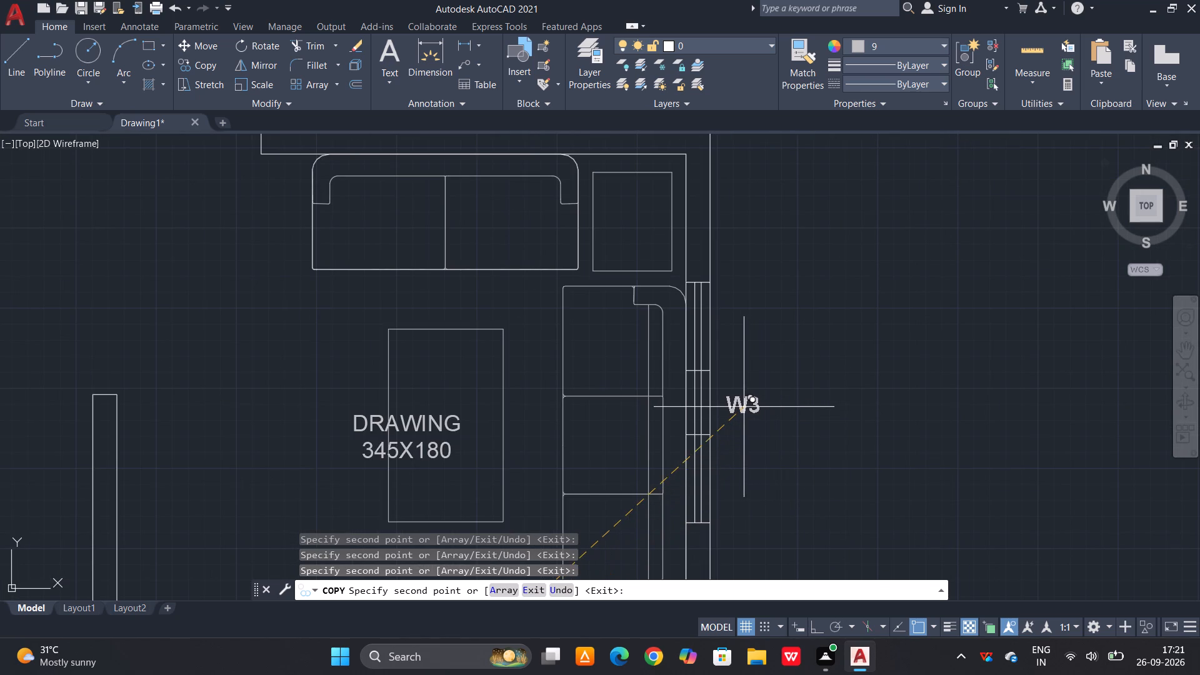
click(732, 412)
scroll(802, 265, down, 3)
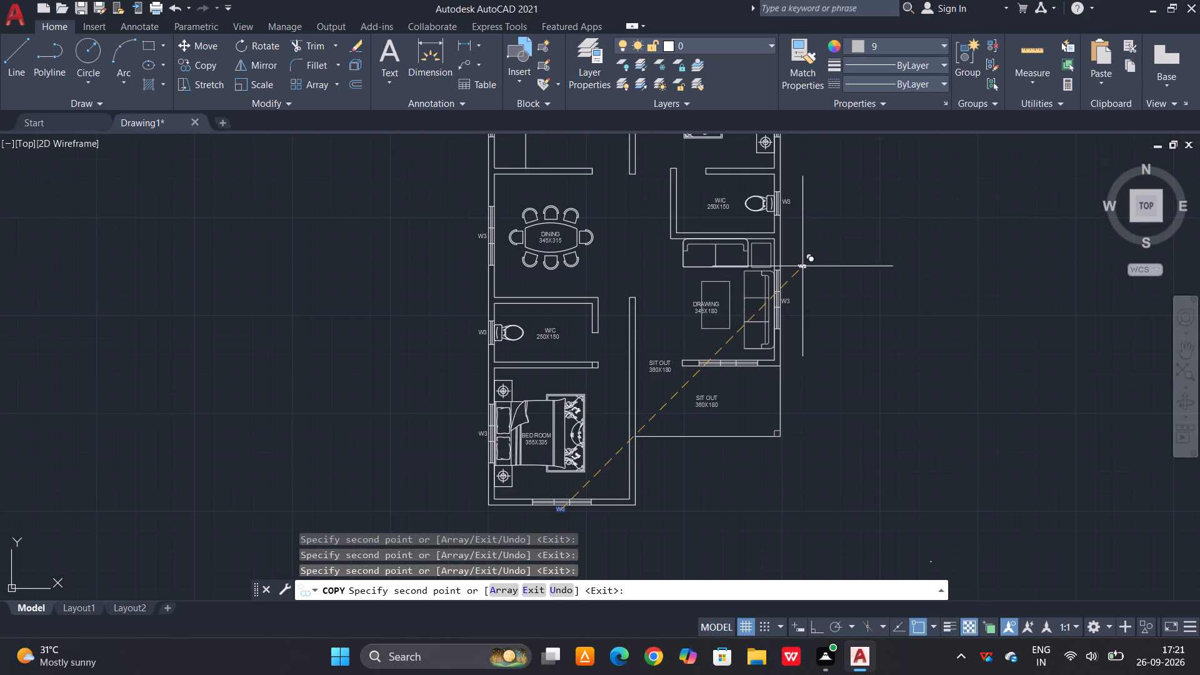
scroll(709, 372, up, 3)
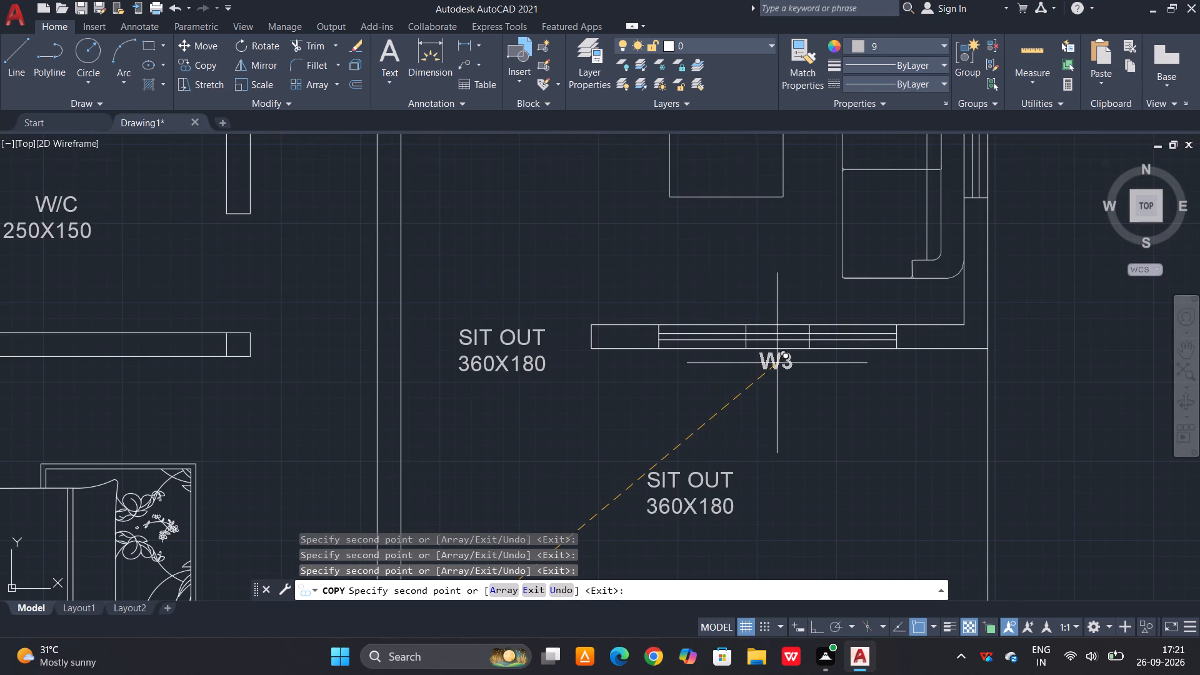
click(777, 363)
scroll(768, 390, down, 3)
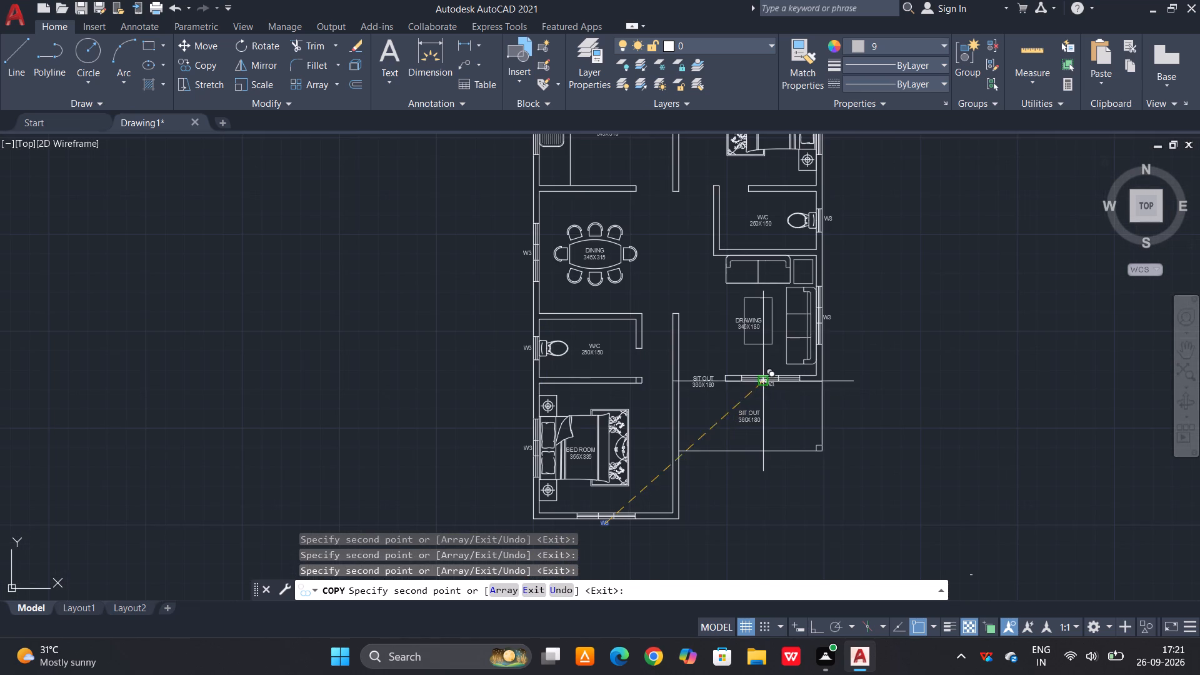
key(Escape)
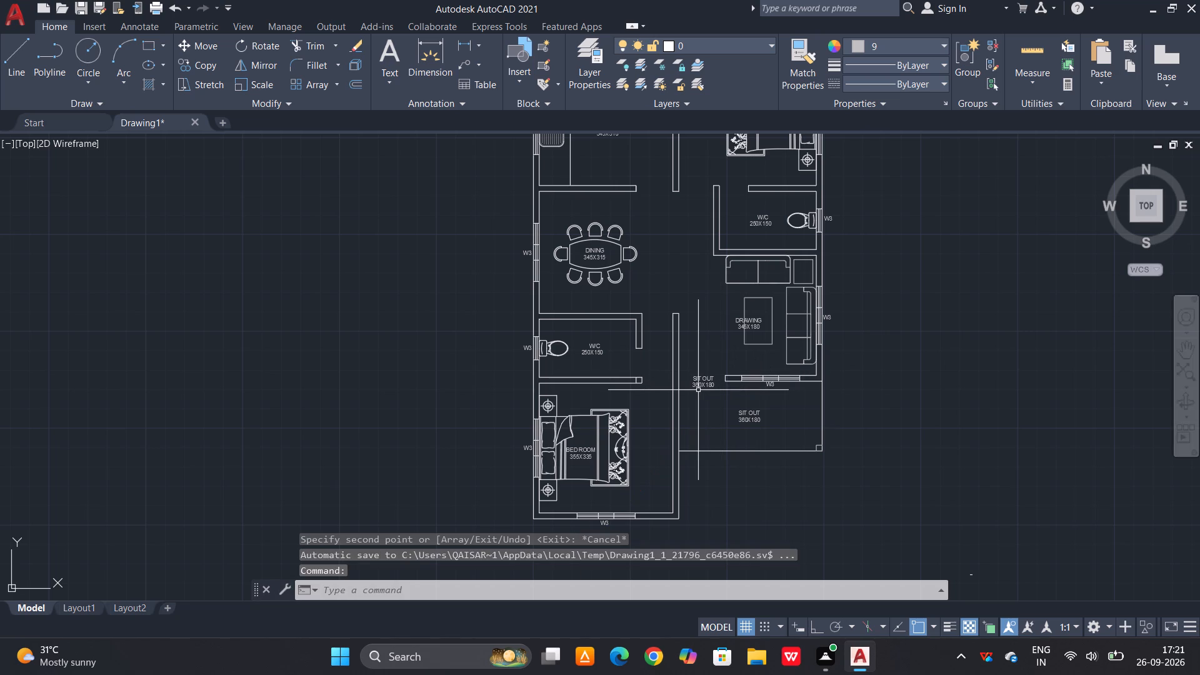
Replace the SIT OUT label text at the opening between the sit-out and drawing room with D.
double_click(704, 382)
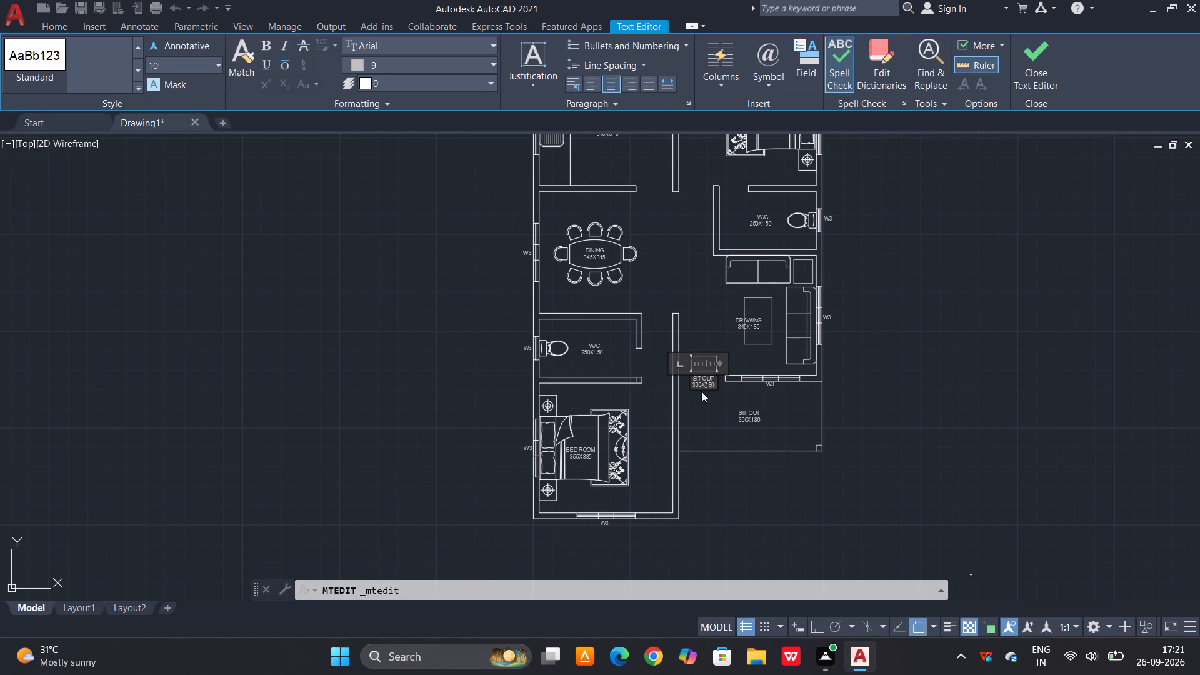
scroll(712, 387, up, 2)
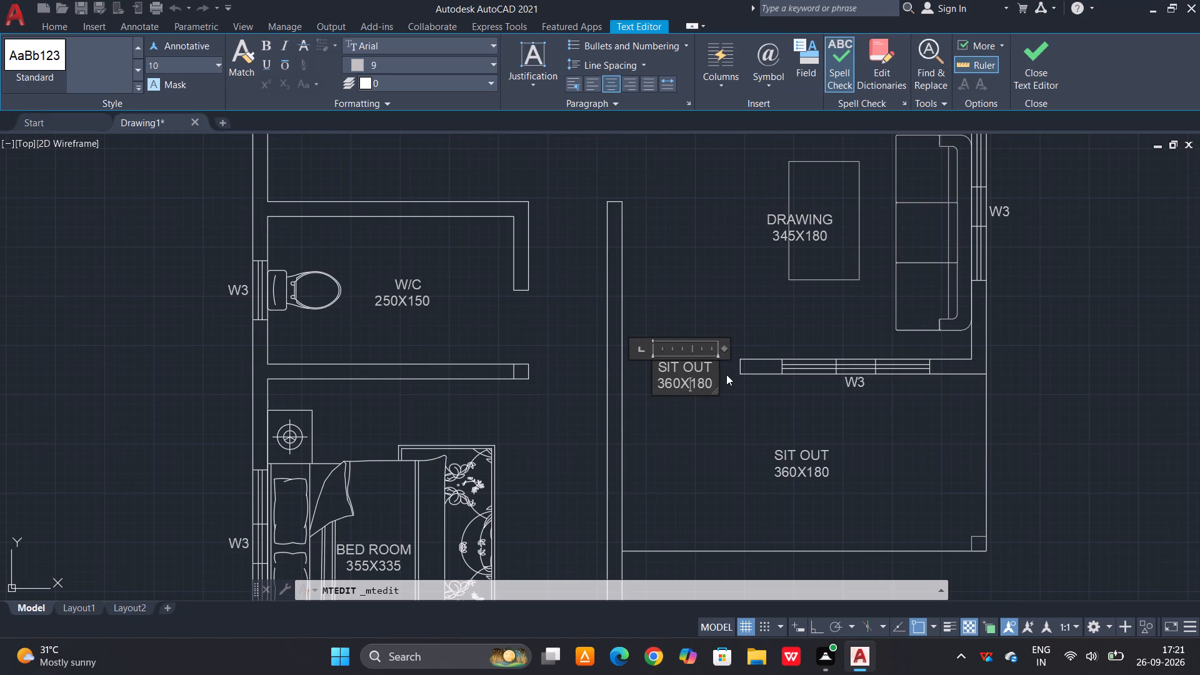
key(ctrl+a)
key(BackSpace)
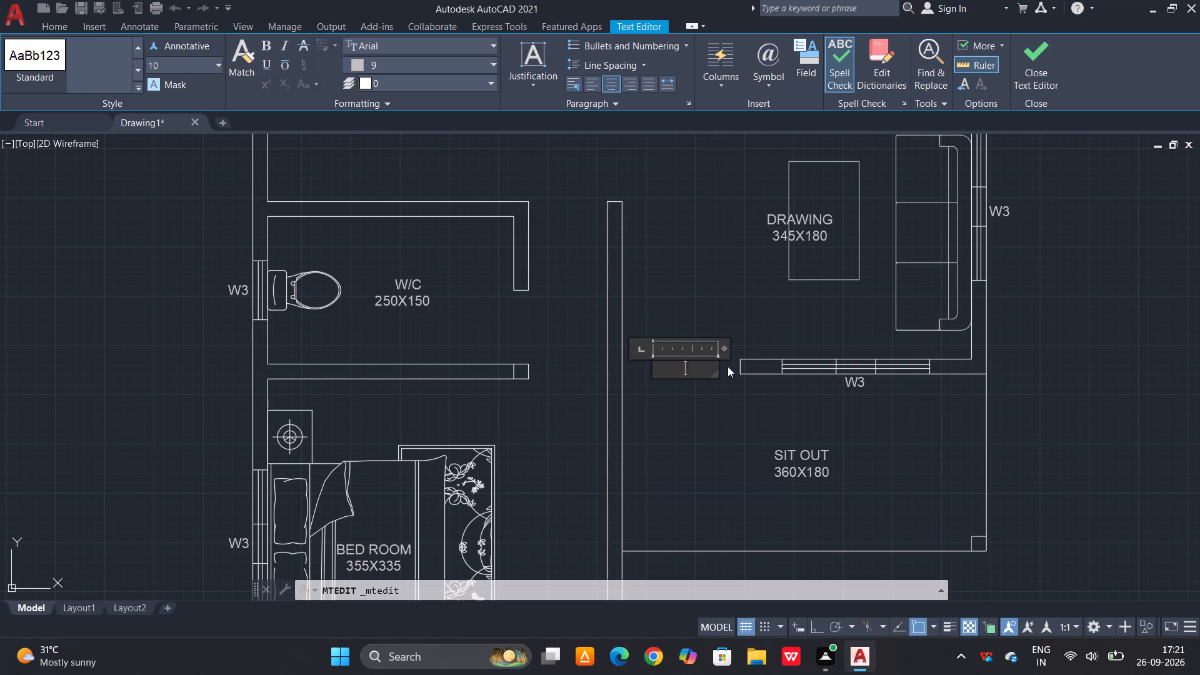
key(d)
click(1045, 47)
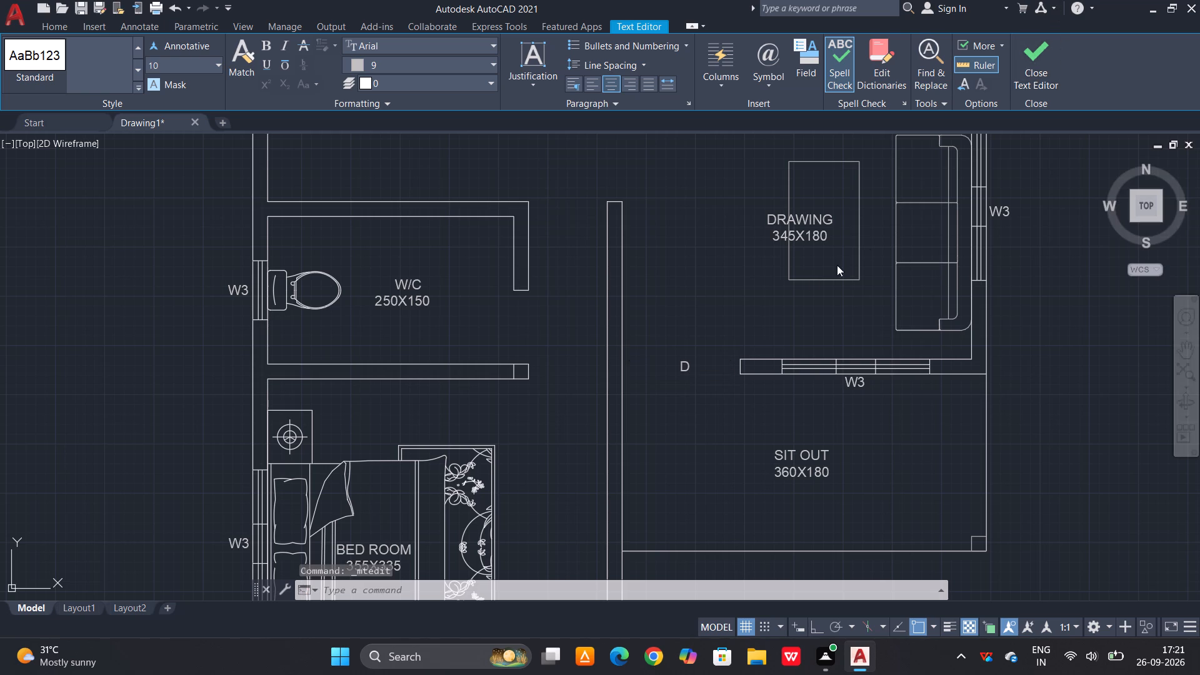
Delete the stray vertical line near the end of the wall between the lower W/C and the lower bedroom.
scroll(555, 366, up, 3)
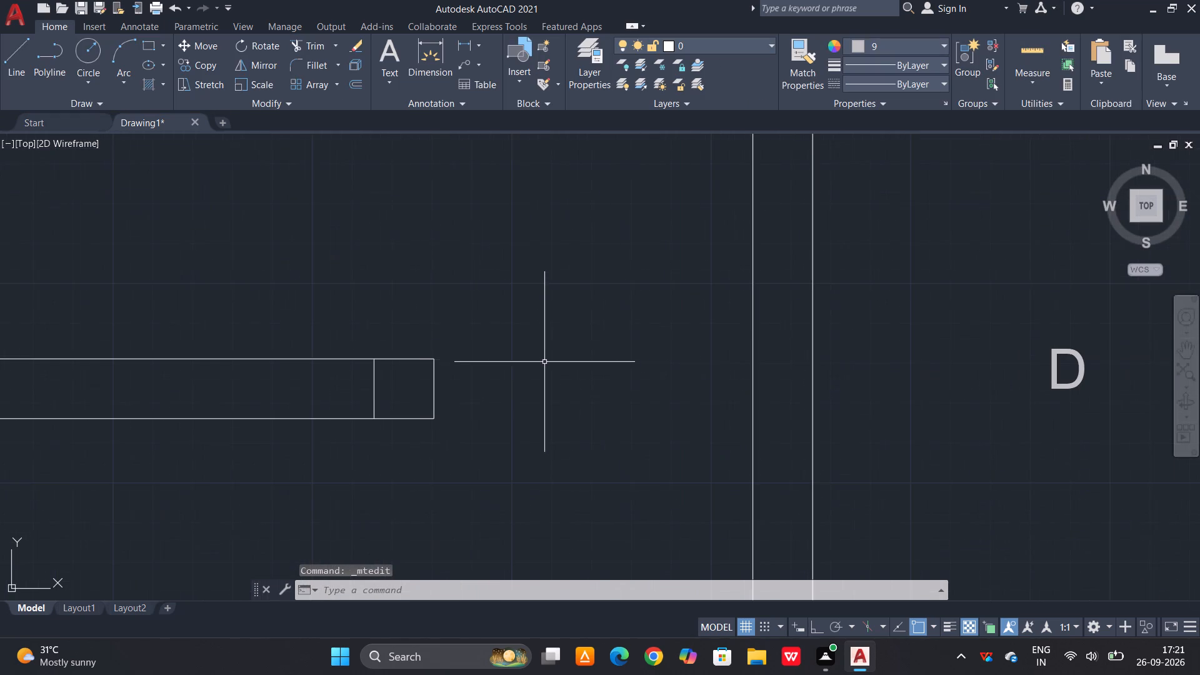
click(386, 375)
click(357, 384)
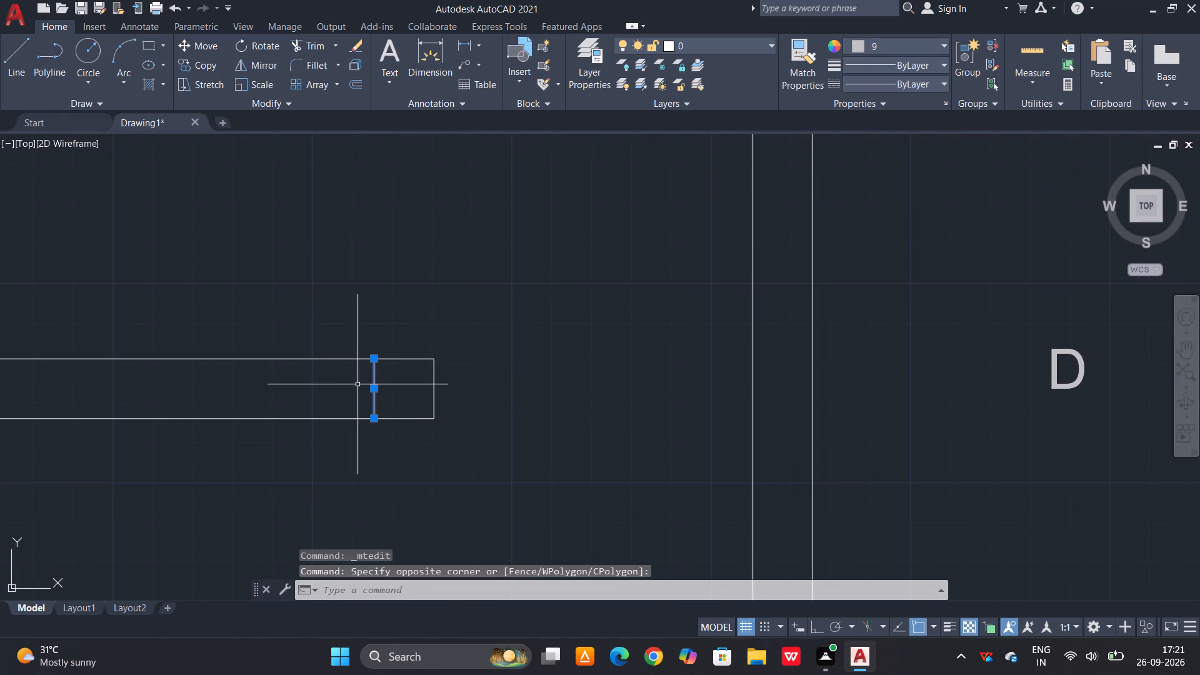
key(Delete)
Copy the sit-out D label to the lower bedroom's opening and to the upper W/C's door opening.
scroll(446, 382, down, 1)
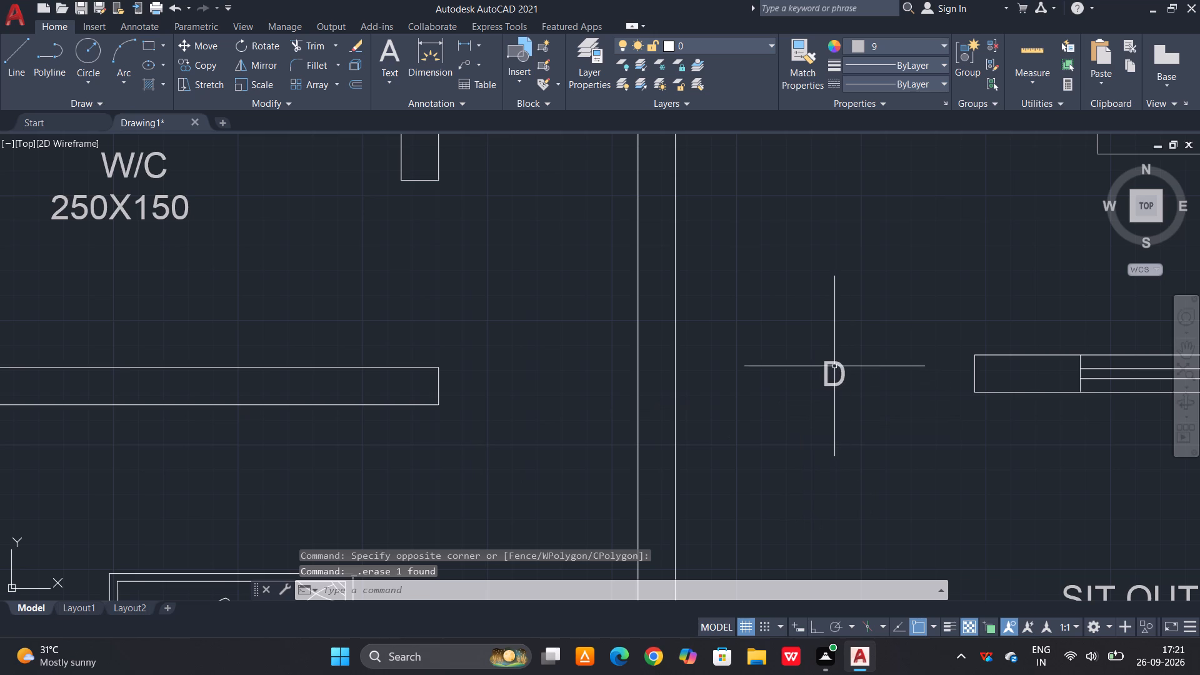
click(832, 366)
key(c)
key(o)
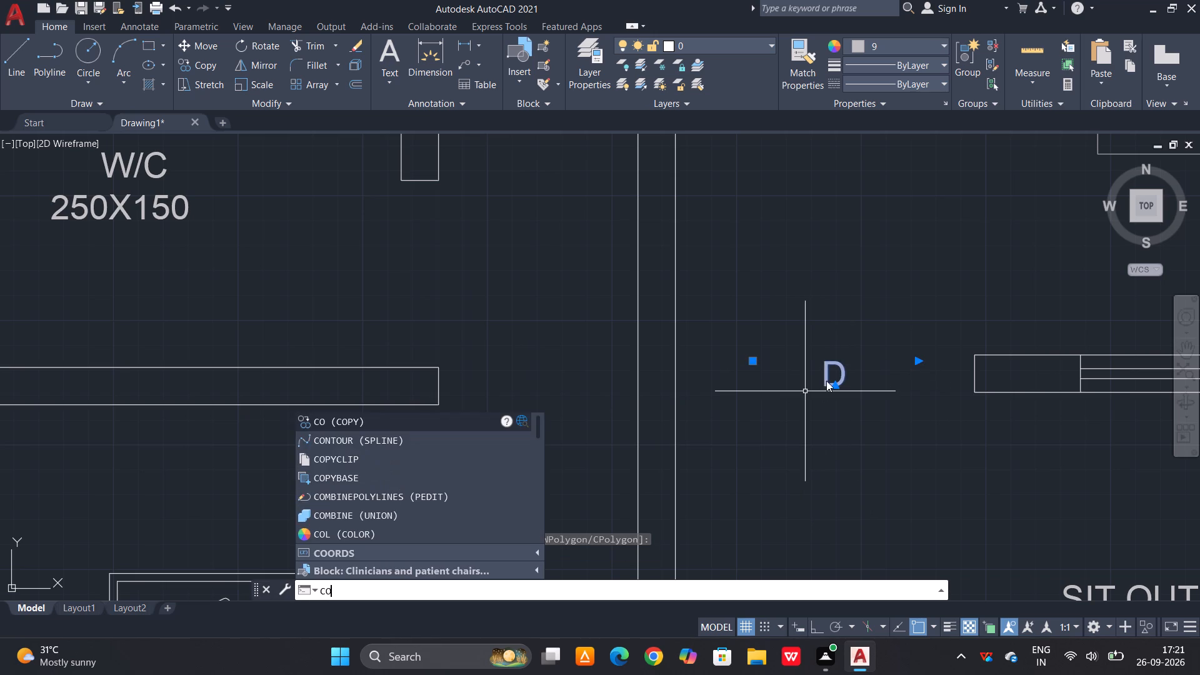
key(space)
click(828, 369)
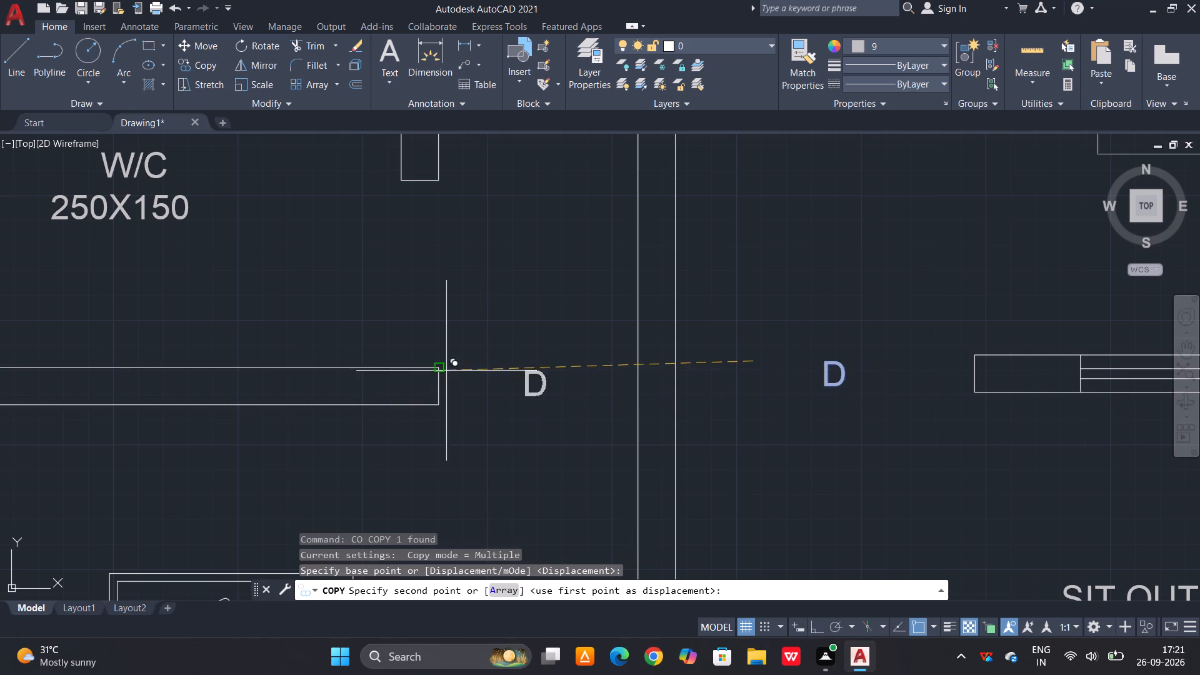
click(456, 376)
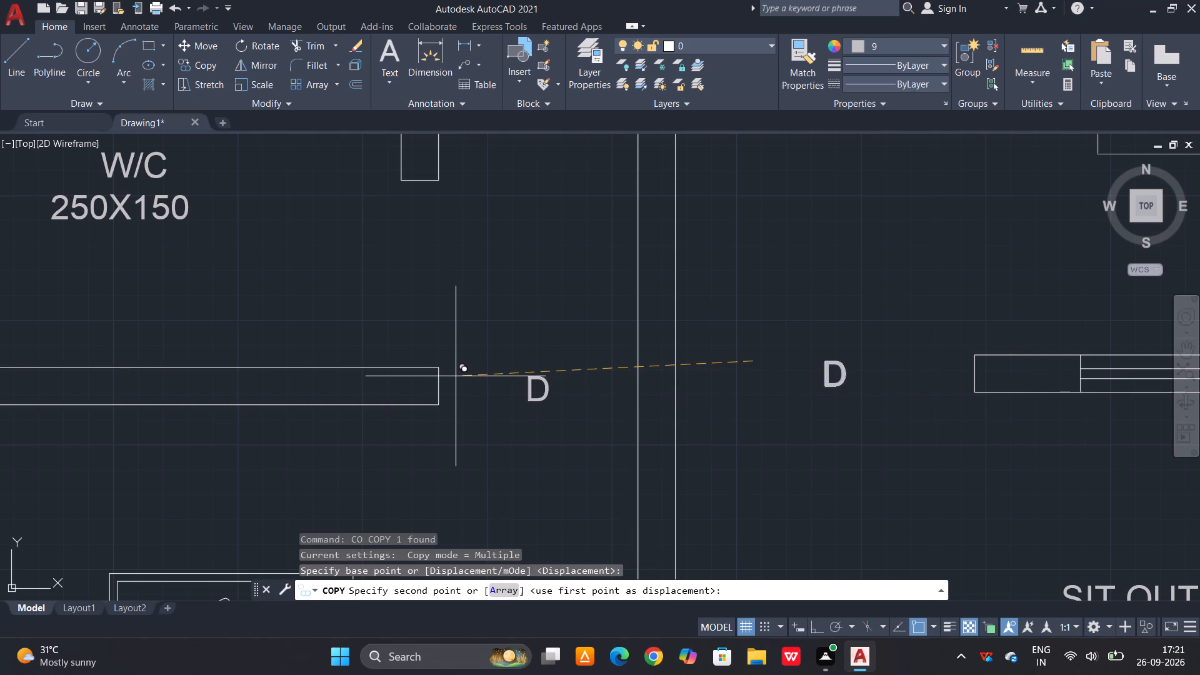
scroll(474, 441, down, 3)
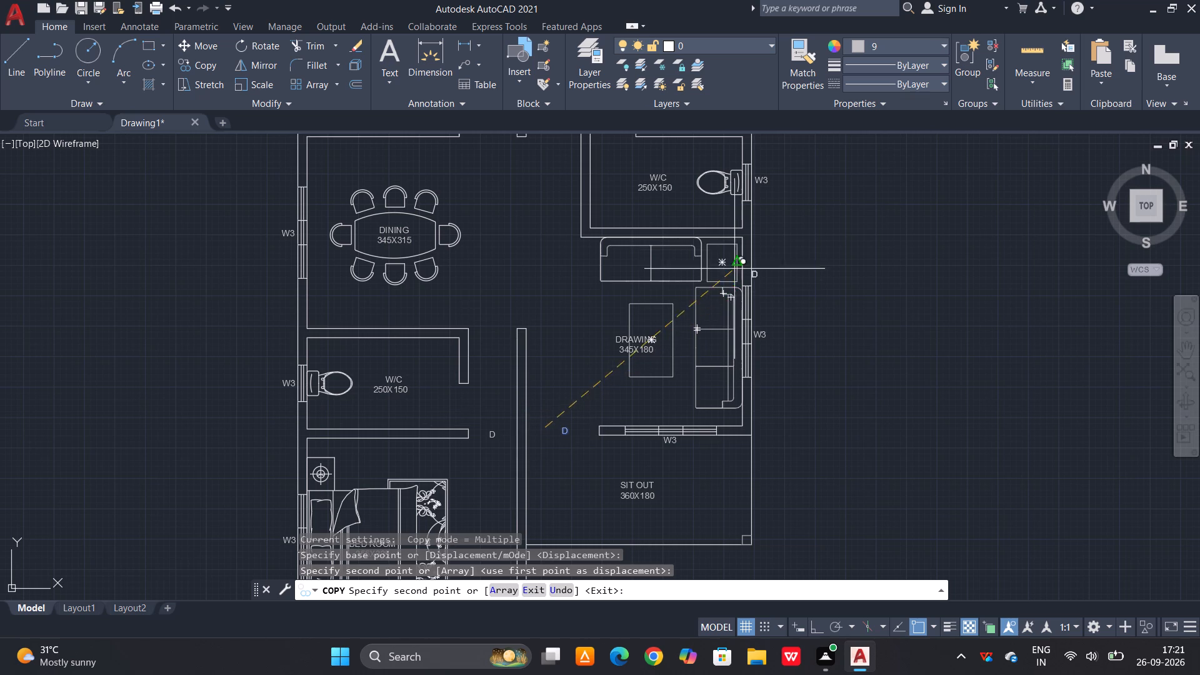
middle_drag(644, 260, 656, 392)
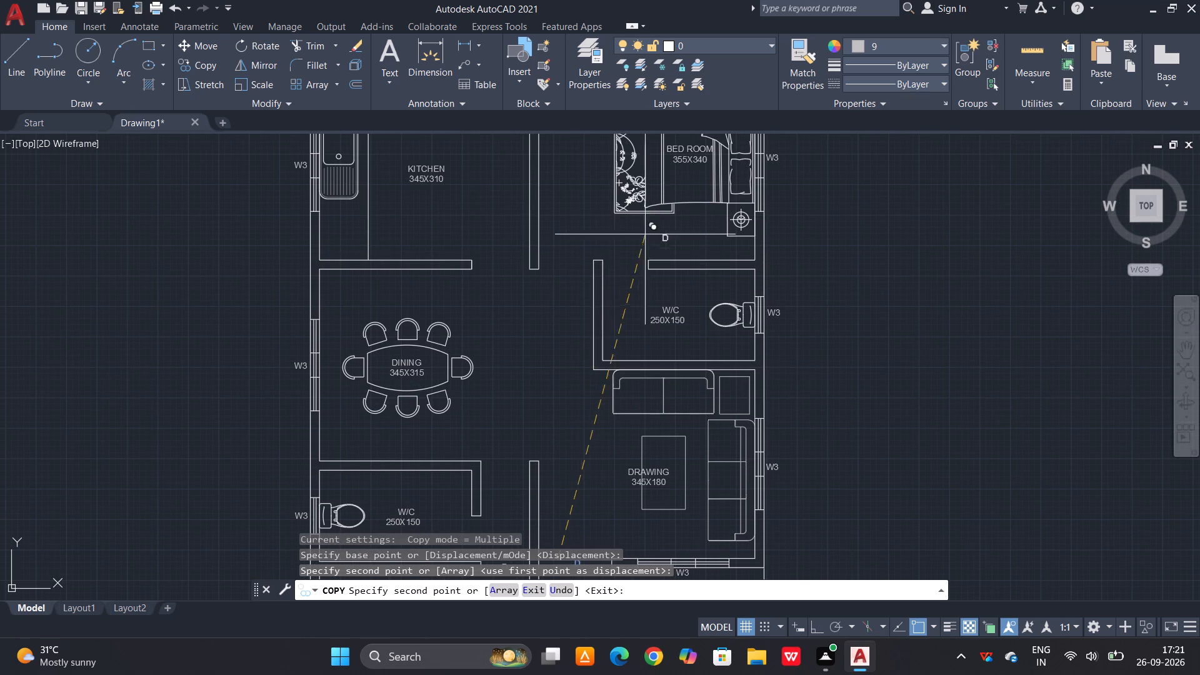
scroll(599, 272, up, 3)
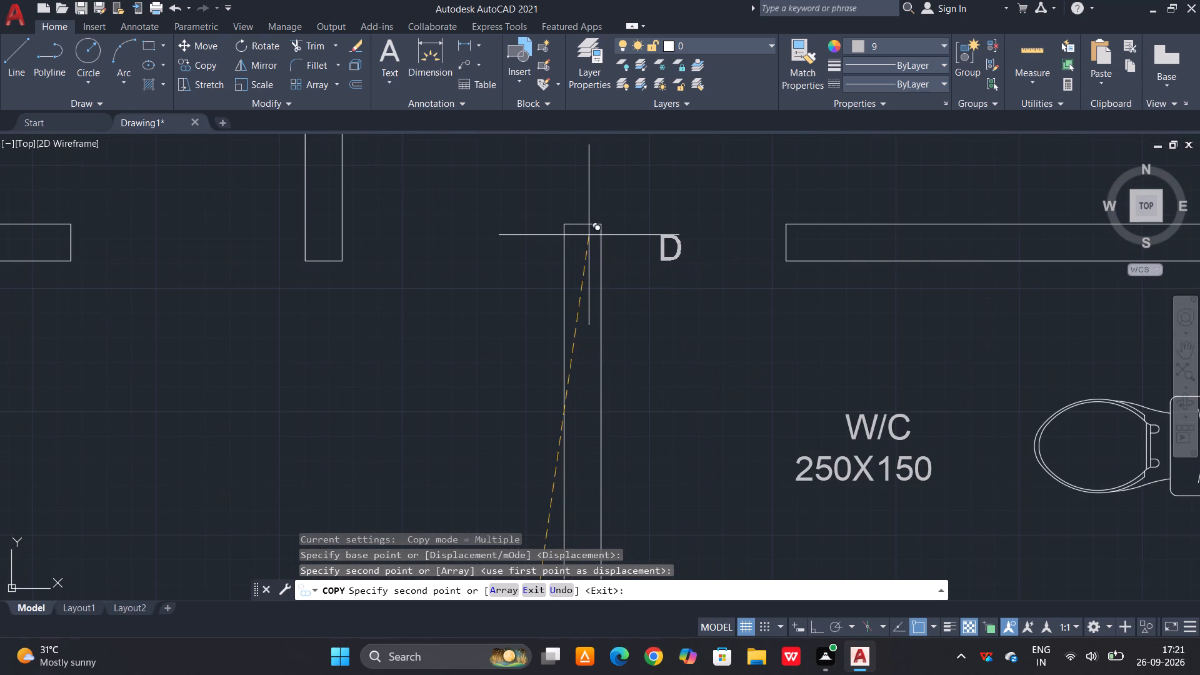
click(596, 232)
key(Escape)
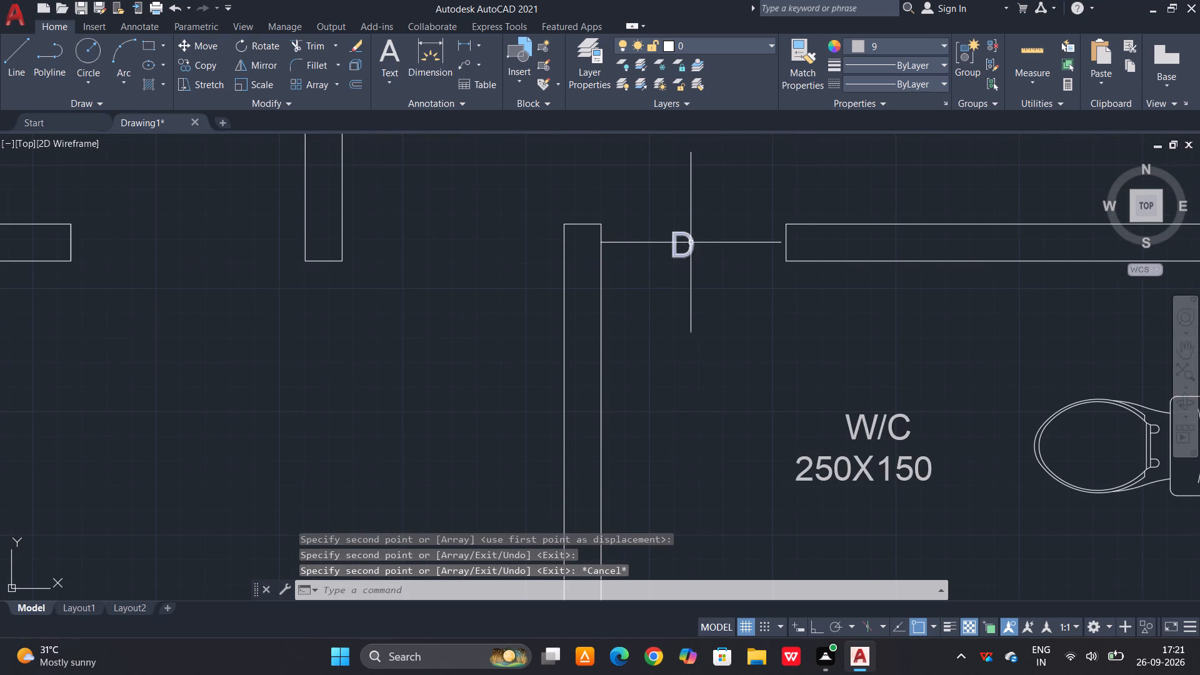
Change the label at the upper W/C's door opening to D2 and narrow its text box.
double_click(689, 244)
key(2)
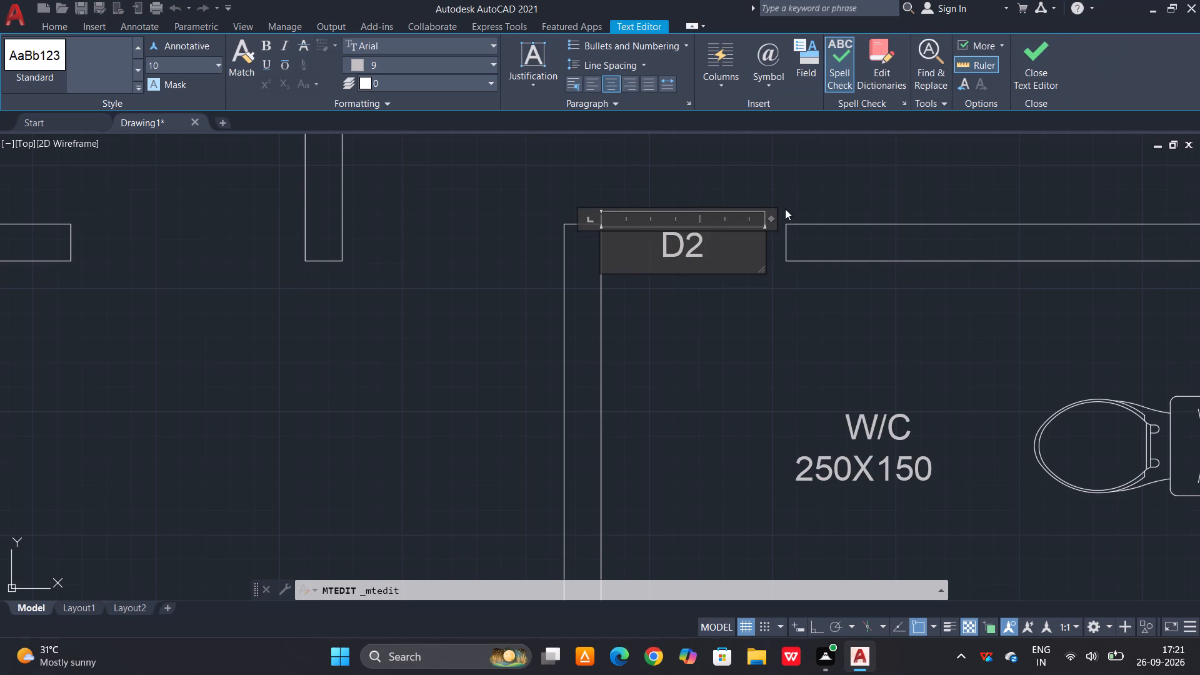
drag(769, 218, 742, 228)
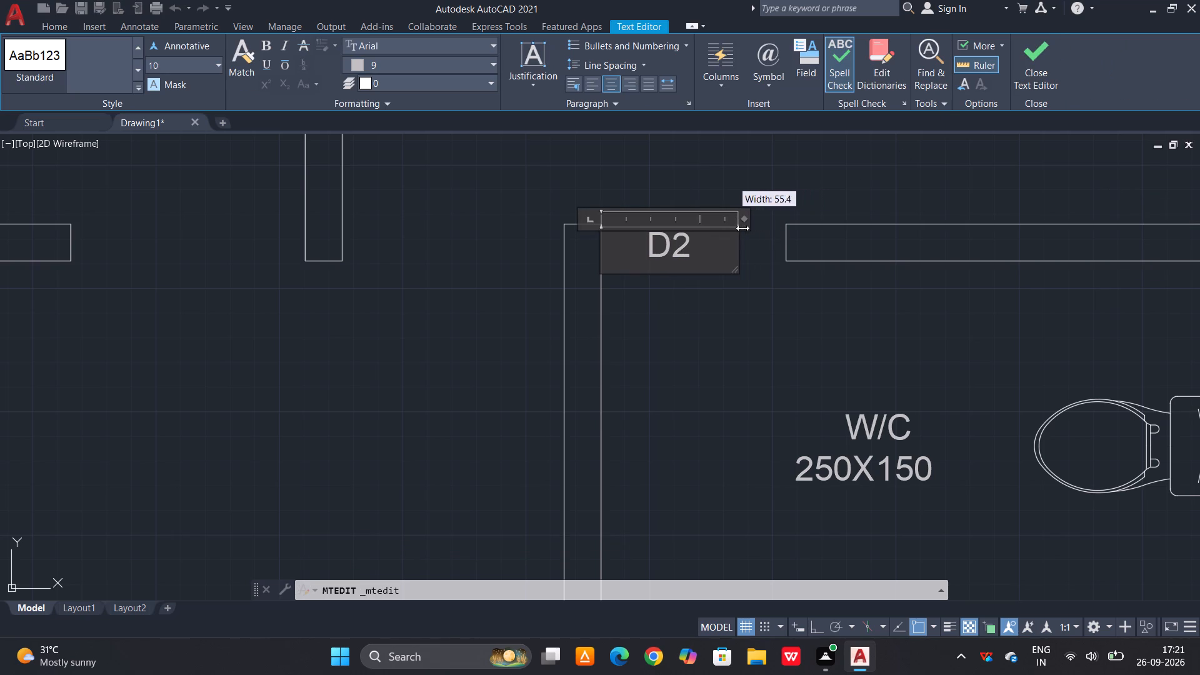
drag(742, 228, 734, 228)
click(1025, 50)
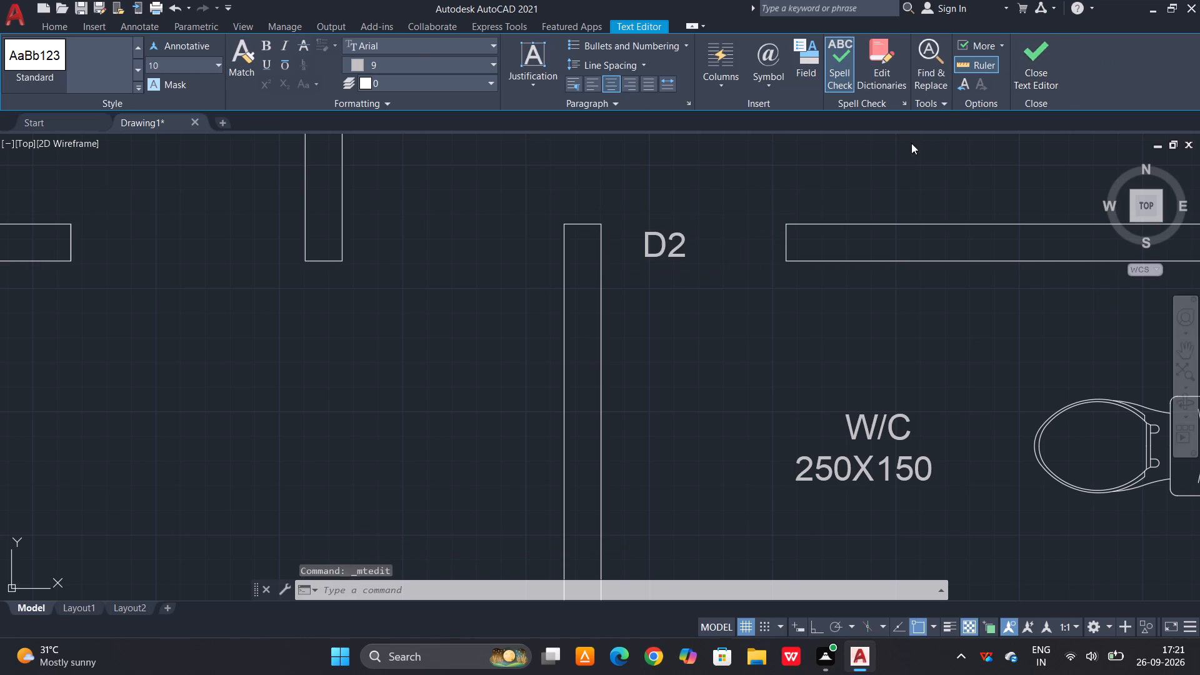
Move the D2 label to the middle of the upper W/C's door opening, in line with the wall.
click(666, 257)
click(668, 246)
click(646, 252)
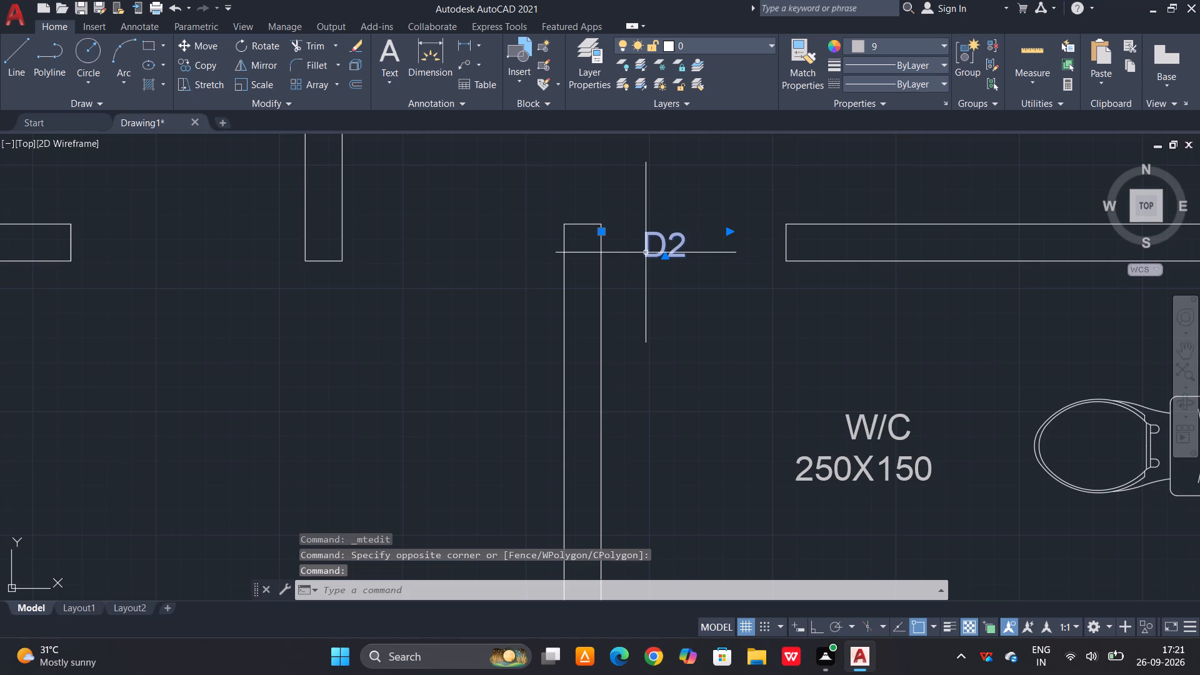
text(M)
key(space)
drag(646, 246, 653, 248)
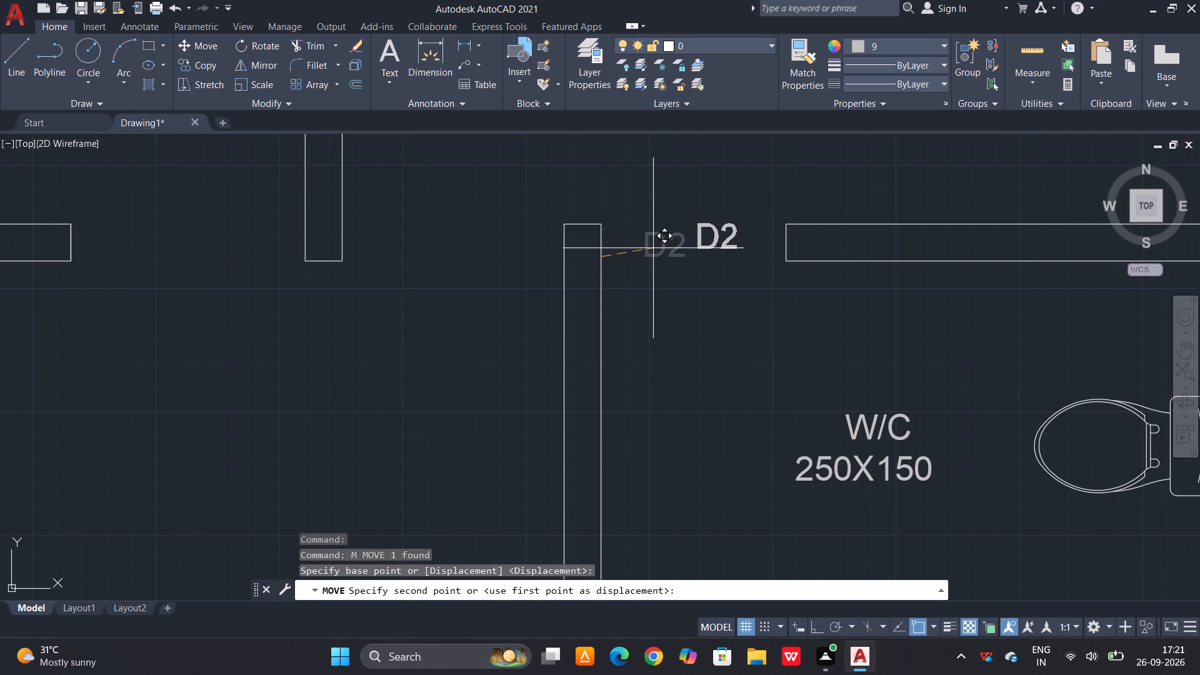
drag(653, 248, 629, 255)
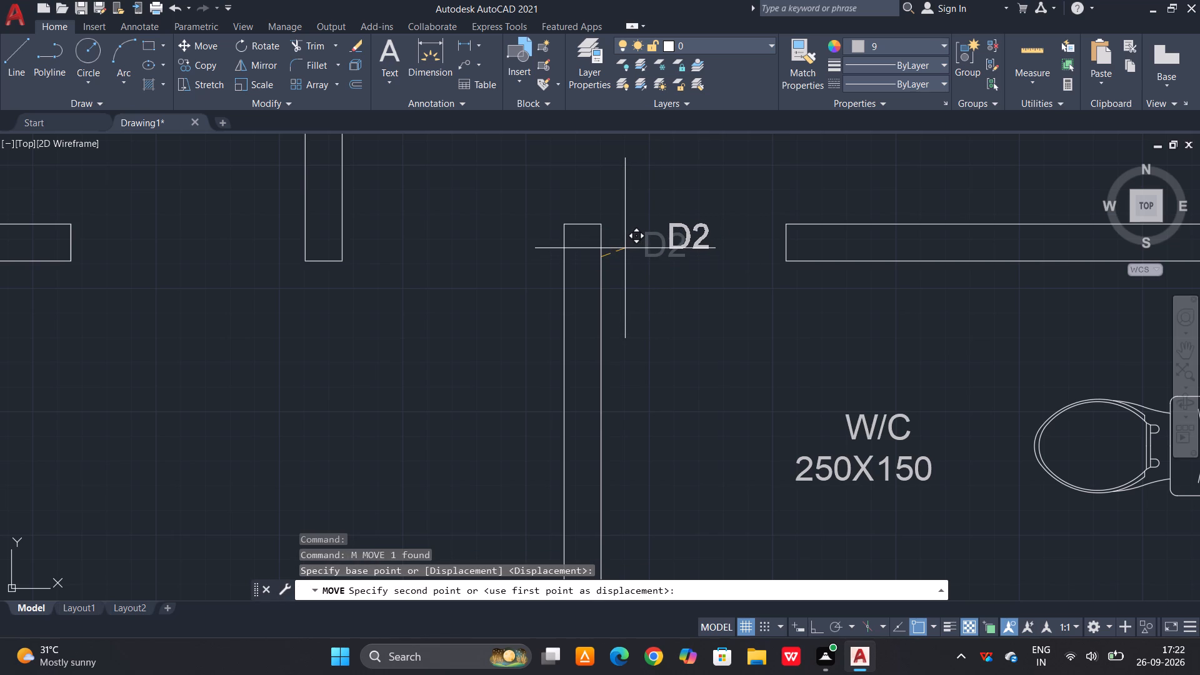
click(625, 248)
Copy the D2 label to the lower W/C's door opening, below its short partition wall.
click(679, 237)
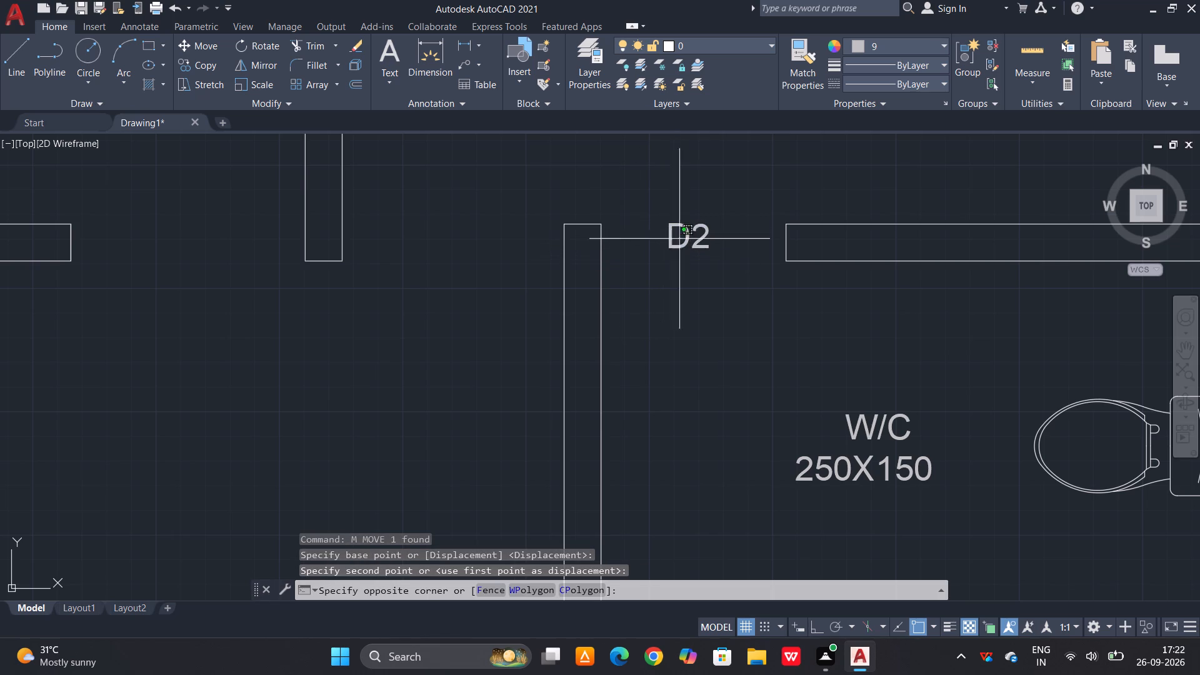
click(683, 239)
click(662, 252)
drag(671, 251, 678, 247)
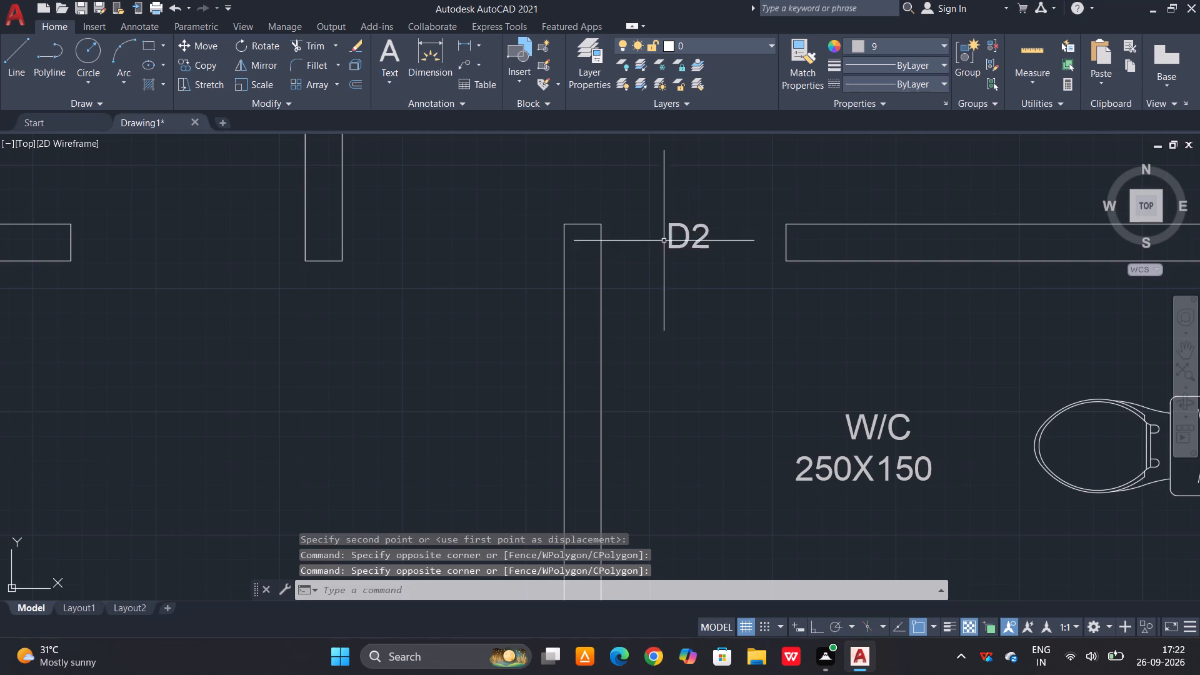
click(677, 232)
click(697, 241)
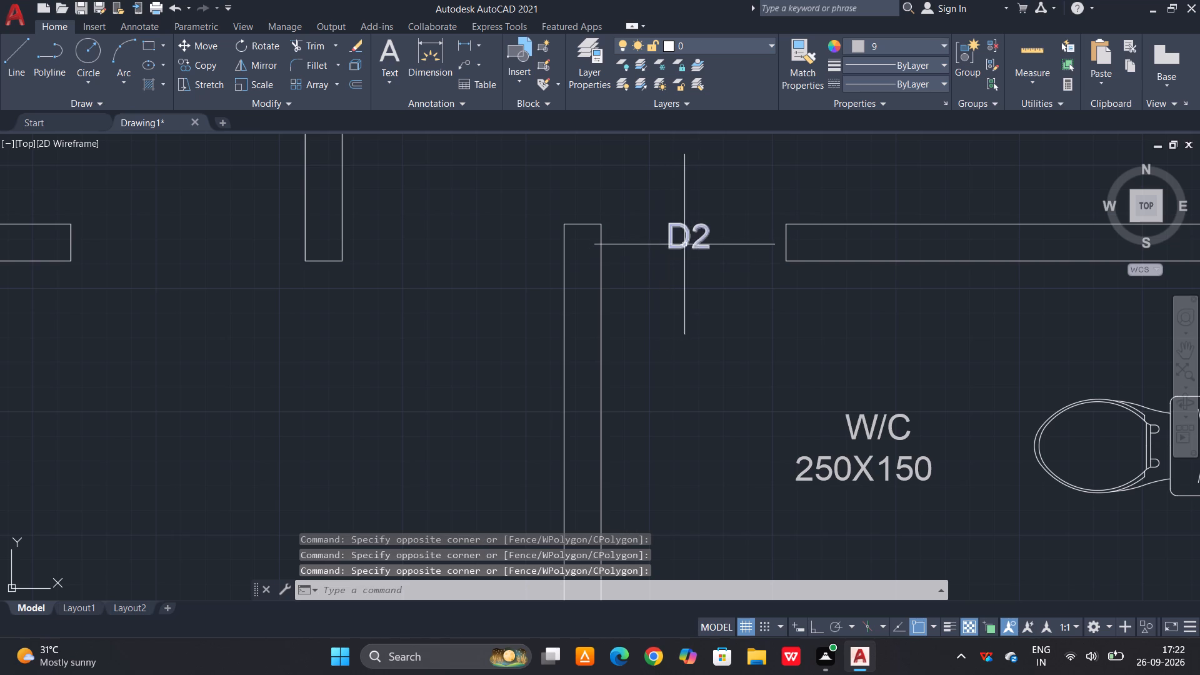
click(694, 227)
text(CO)
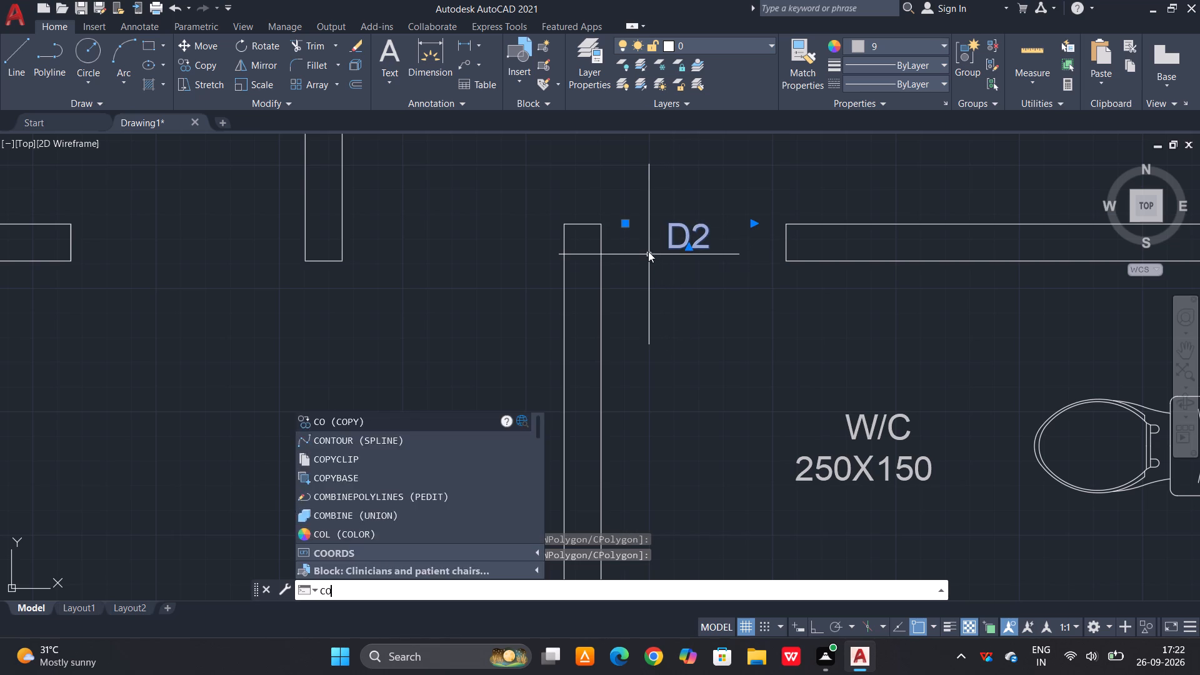
key(space)
click(680, 234)
scroll(687, 241, down, 4)
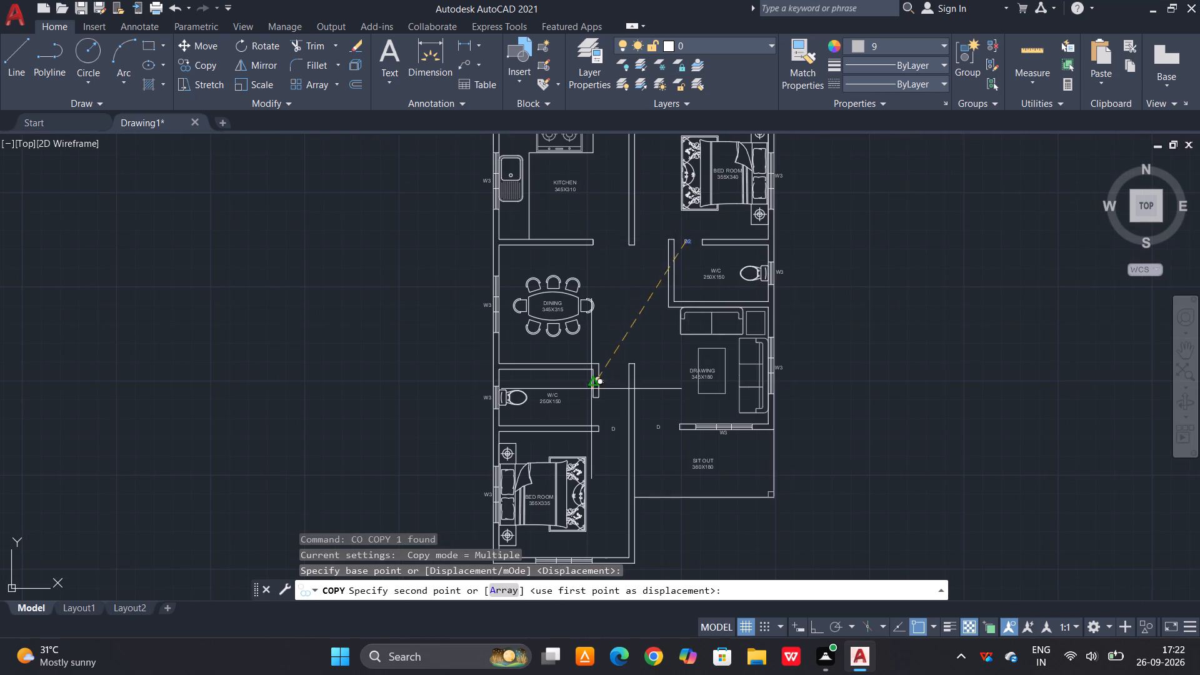
scroll(589, 397, up, 4)
scroll(588, 435, down, 1)
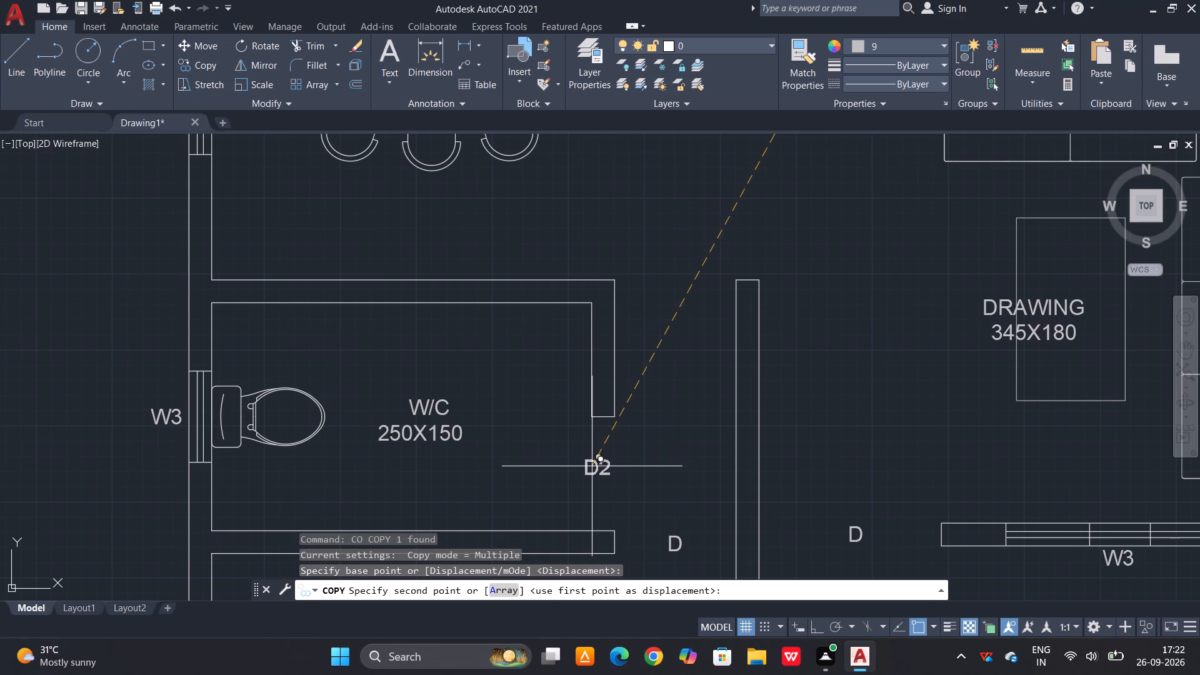
click(592, 469)
scroll(612, 377, down, 2)
key(Escape)
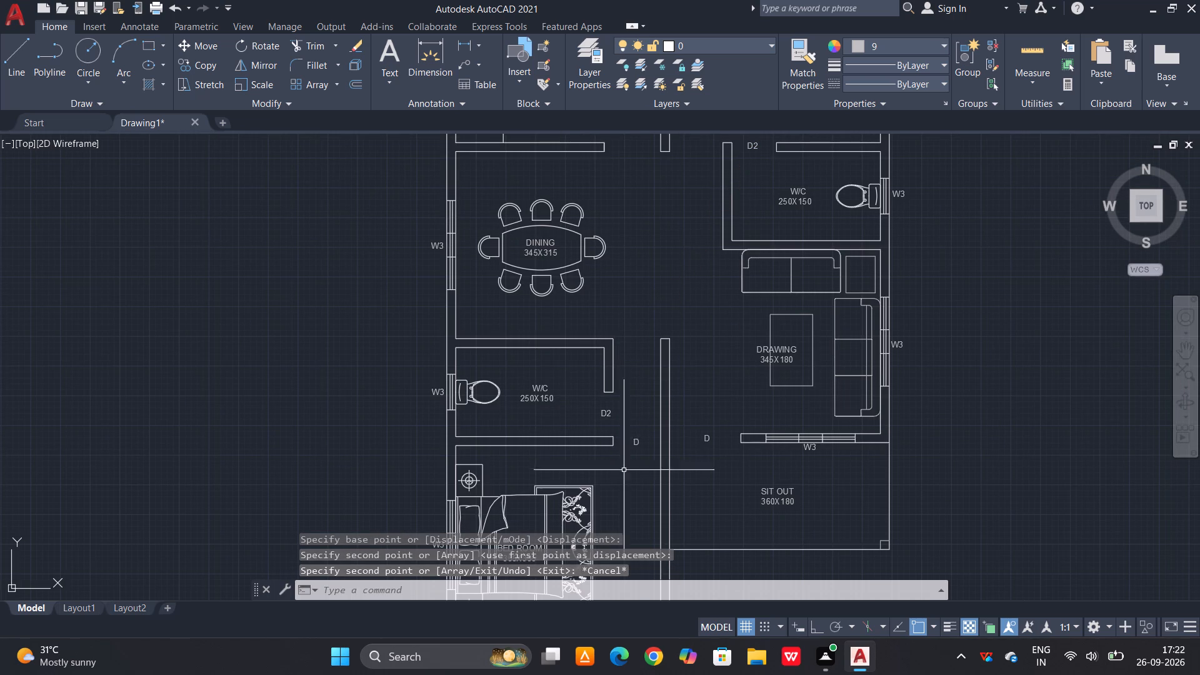
Change the D label at the lower bedroom's opening, beside the end of the W/C wall, to D1.
scroll(698, 451, up, 1)
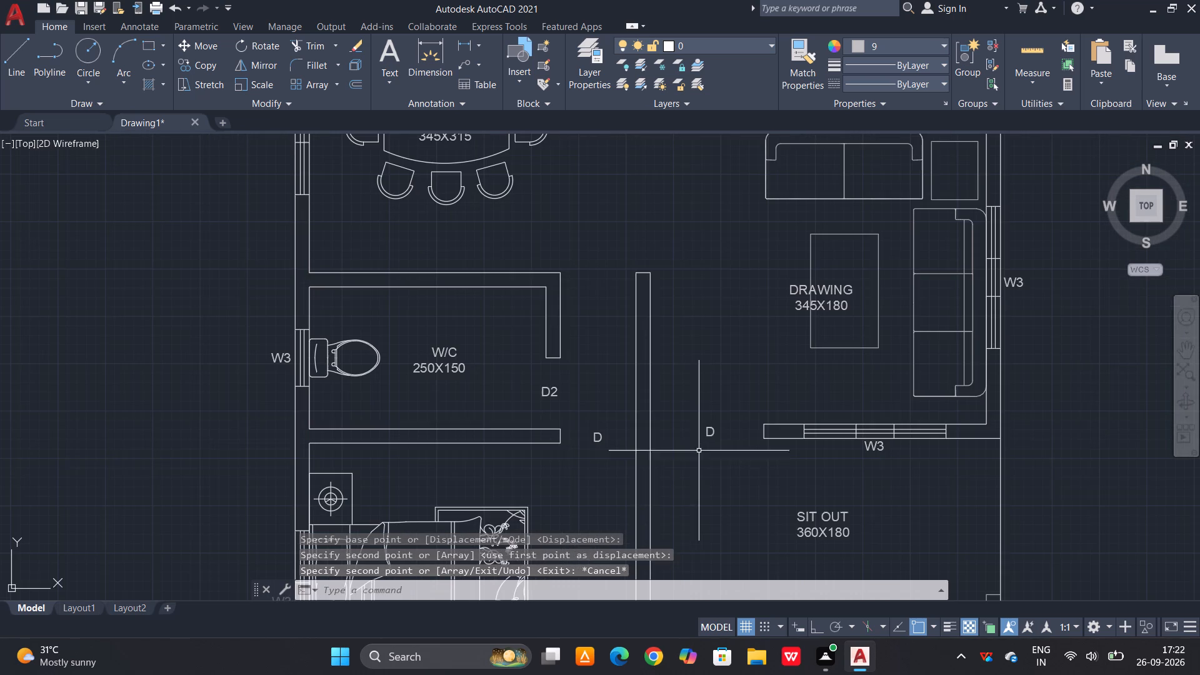
double_click(598, 436)
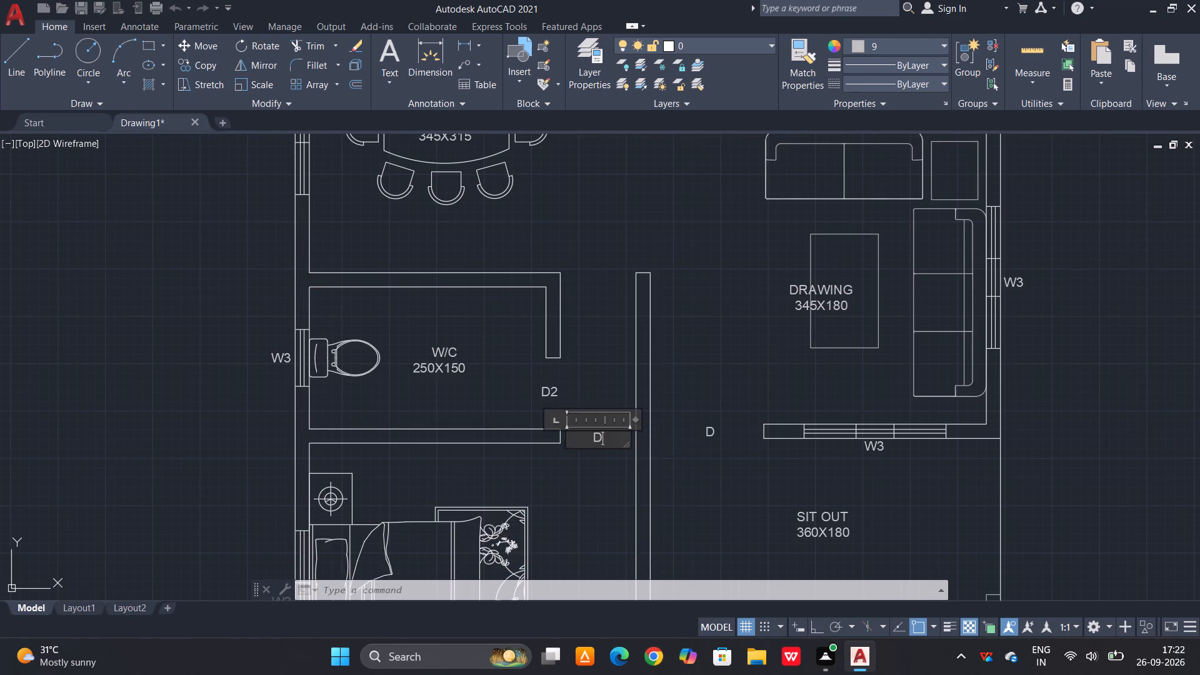
scroll(600, 437, up, 2)
key(1)
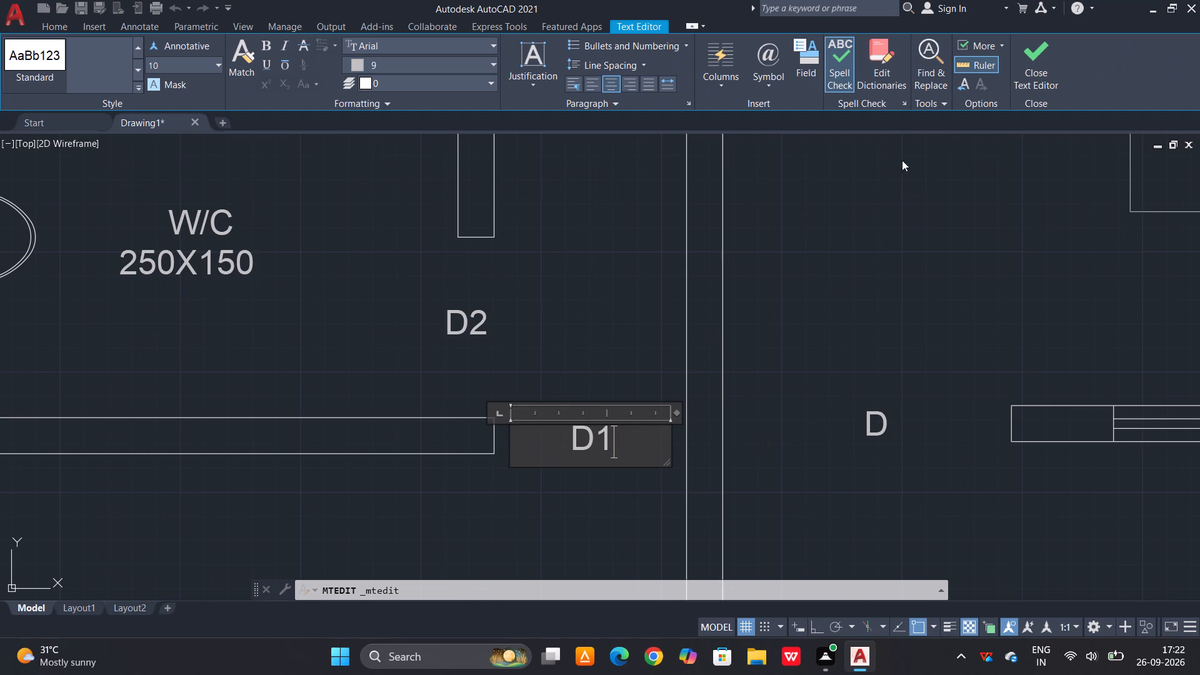
click(1036, 48)
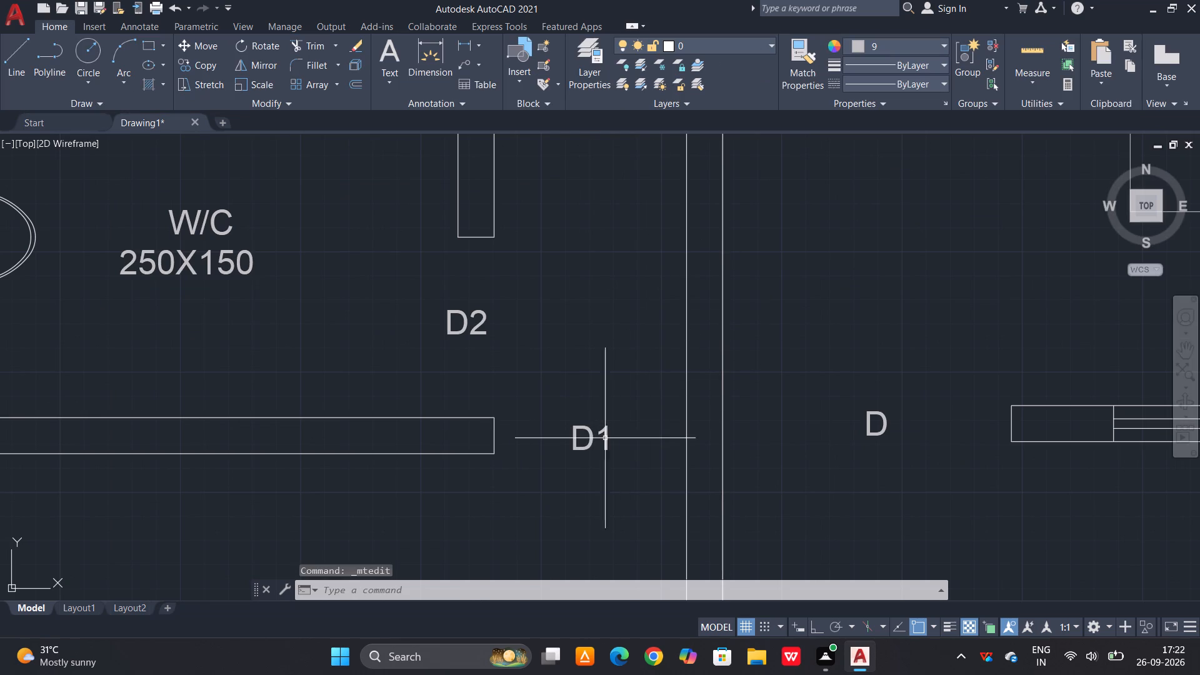
Move the D1 label up to the passage opening between the lower W/C's upper corner and the central wall.
click(595, 438)
text(M)
key(space)
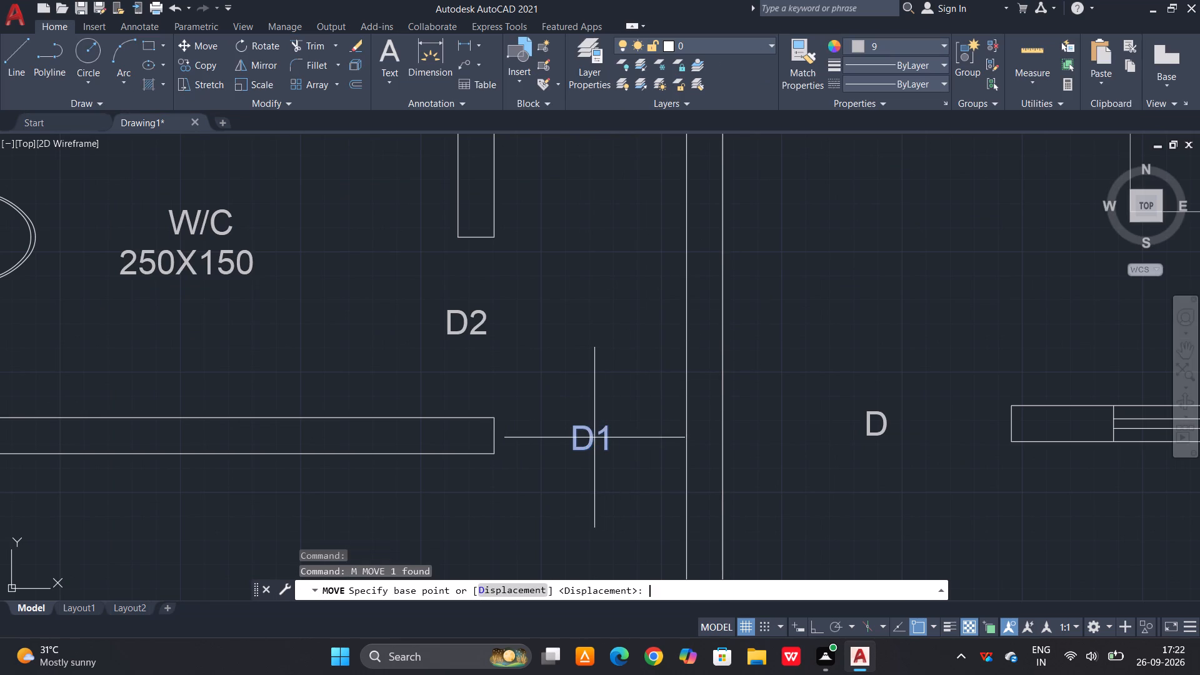
click(593, 436)
scroll(587, 438, down, 2)
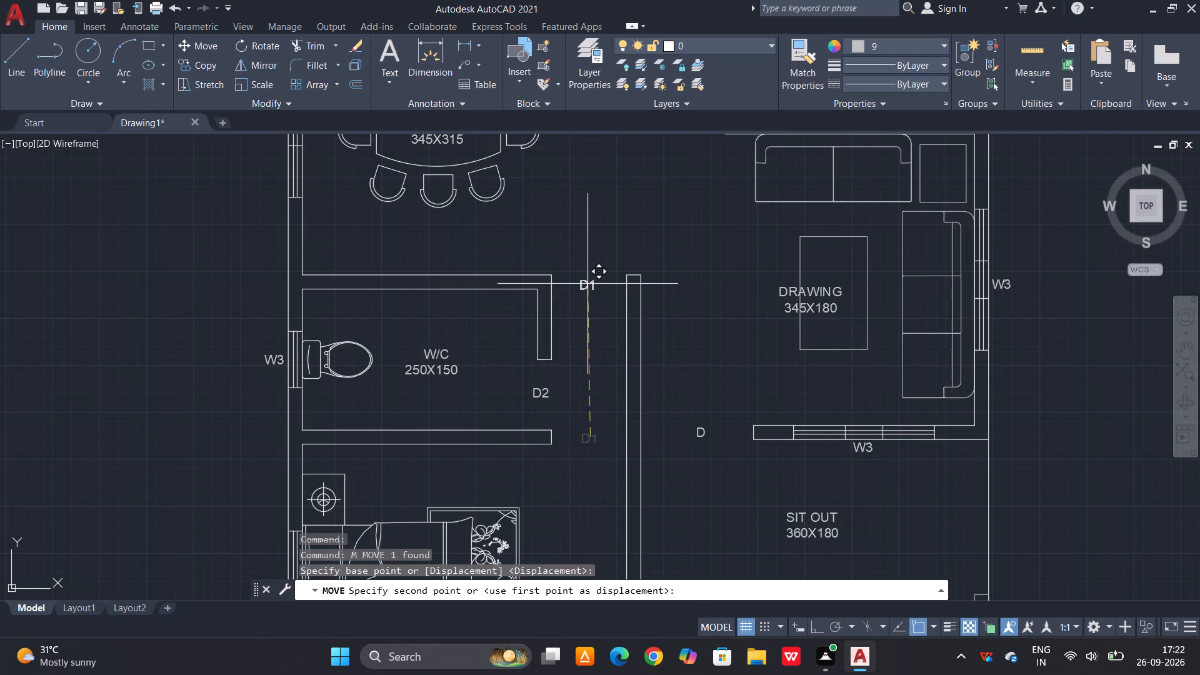
click(586, 282)
Copy the D1 label to the openings on both sides of the central wall's end, at the kitchen and the upper bedroom.
scroll(585, 281, up, 3)
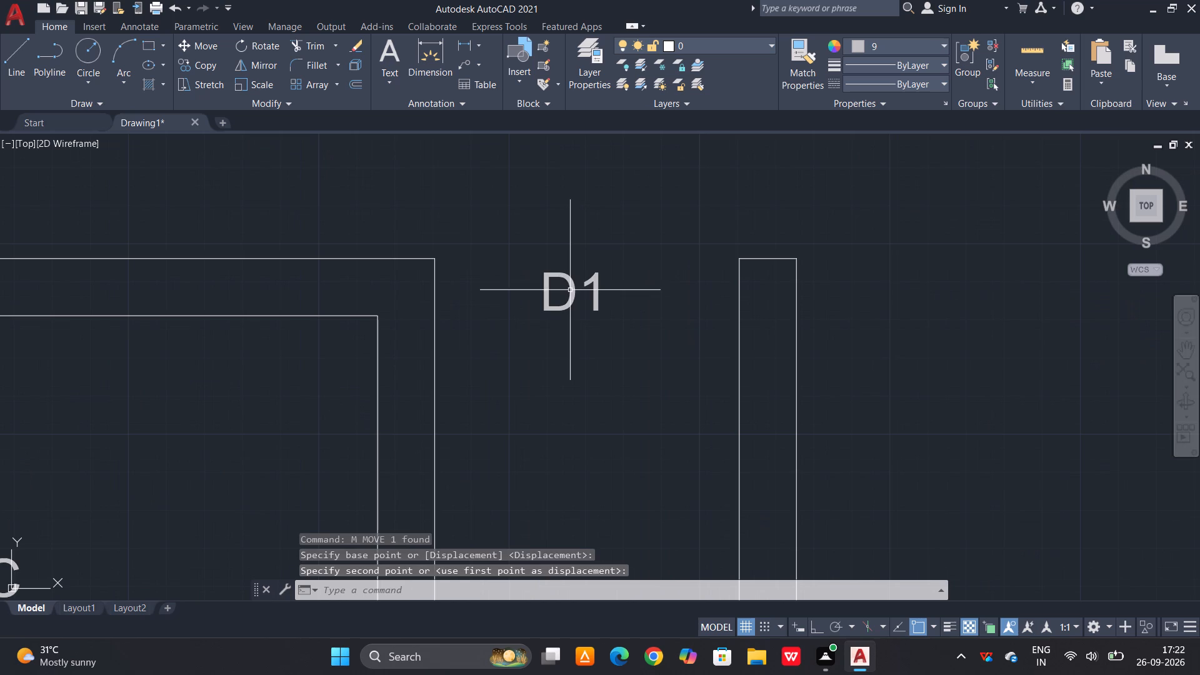
click(570, 290)
key(c)
key(o)
key(space)
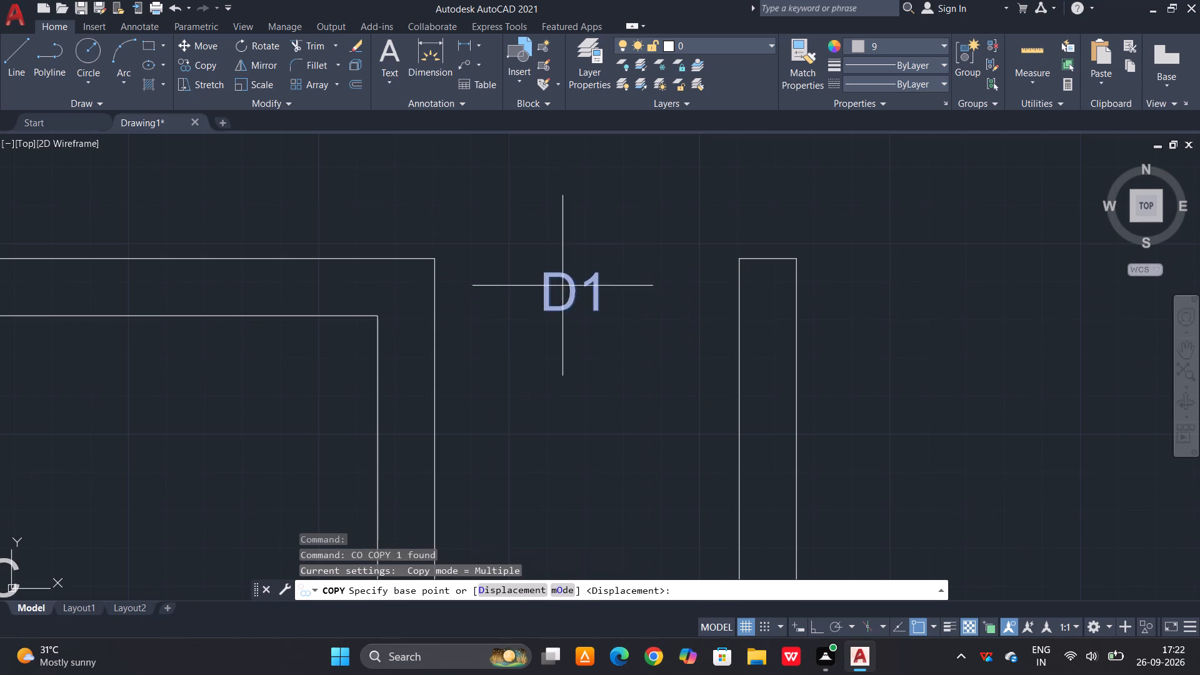
click(562, 286)
scroll(539, 373, down, 5)
scroll(534, 231, up, 2)
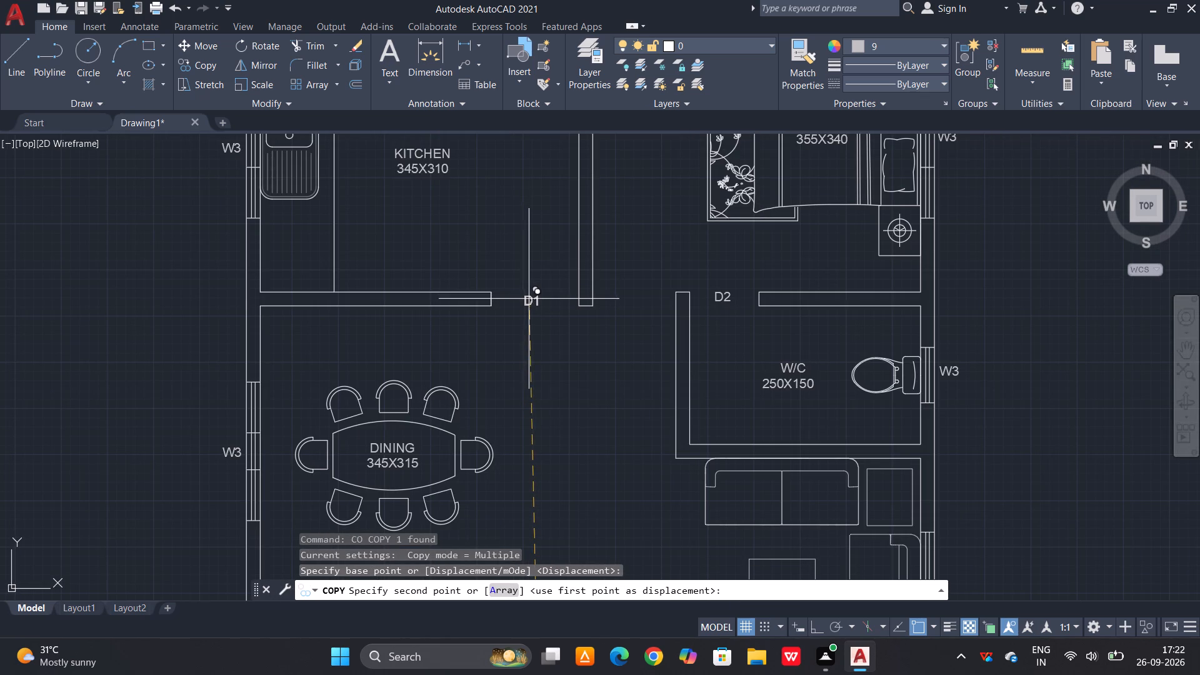
click(532, 300)
click(627, 297)
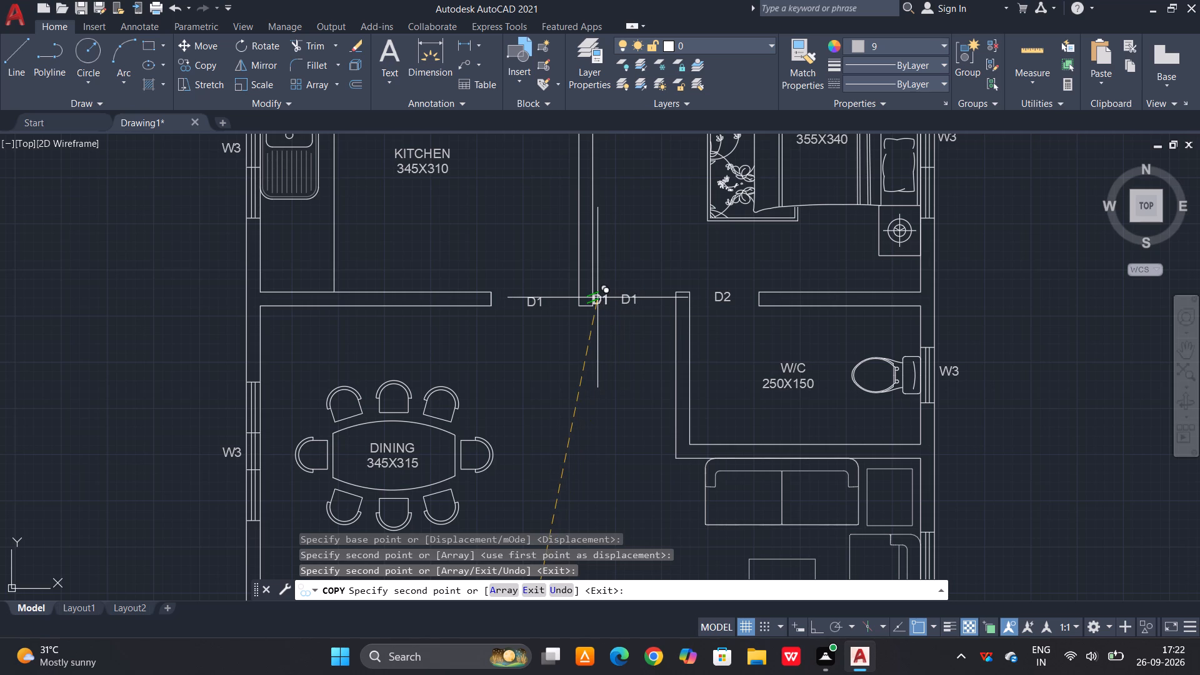
key(Escape)
Change the W3 label beside the upper W/C's window to V.
scroll(597, 297, down, 1)
scroll(823, 336, up, 2)
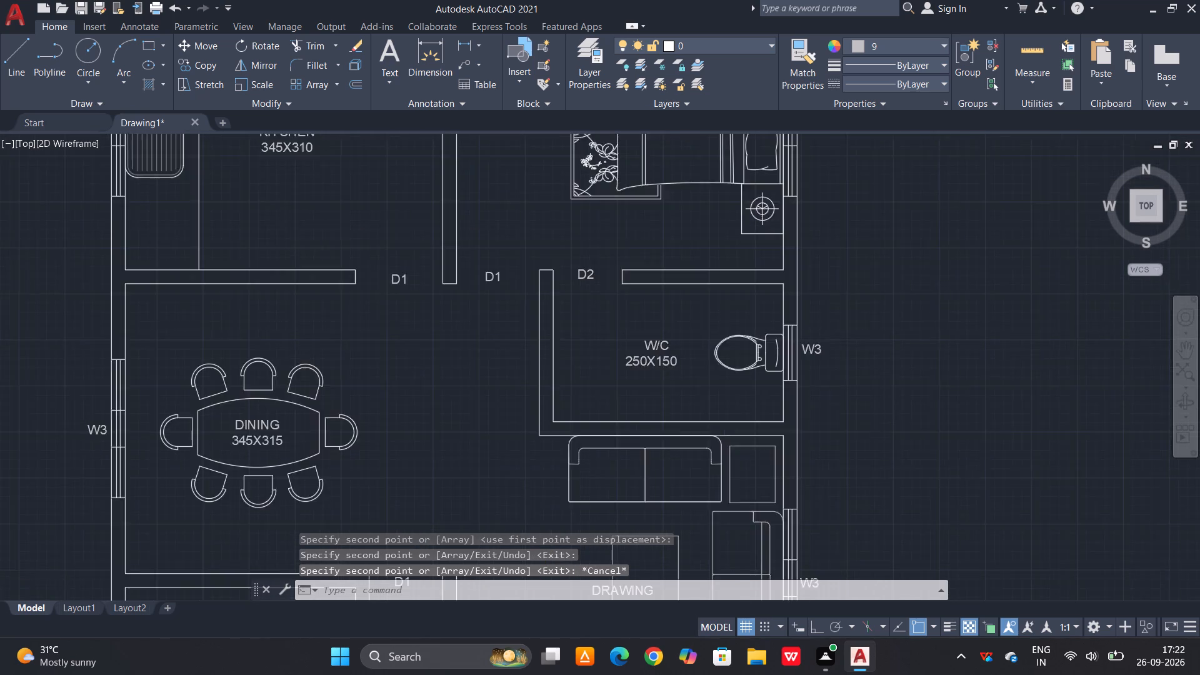
scroll(765, 356, up, 3)
double_click(817, 344)
double_click(841, 331)
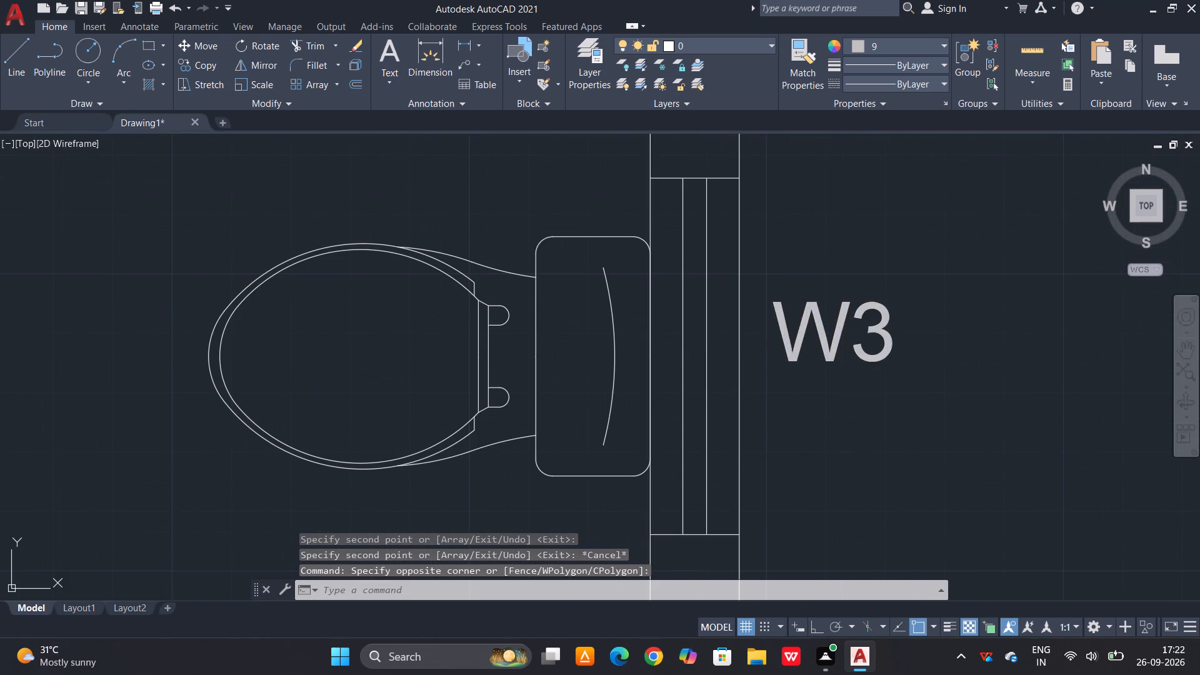
click(837, 332)
click(898, 319)
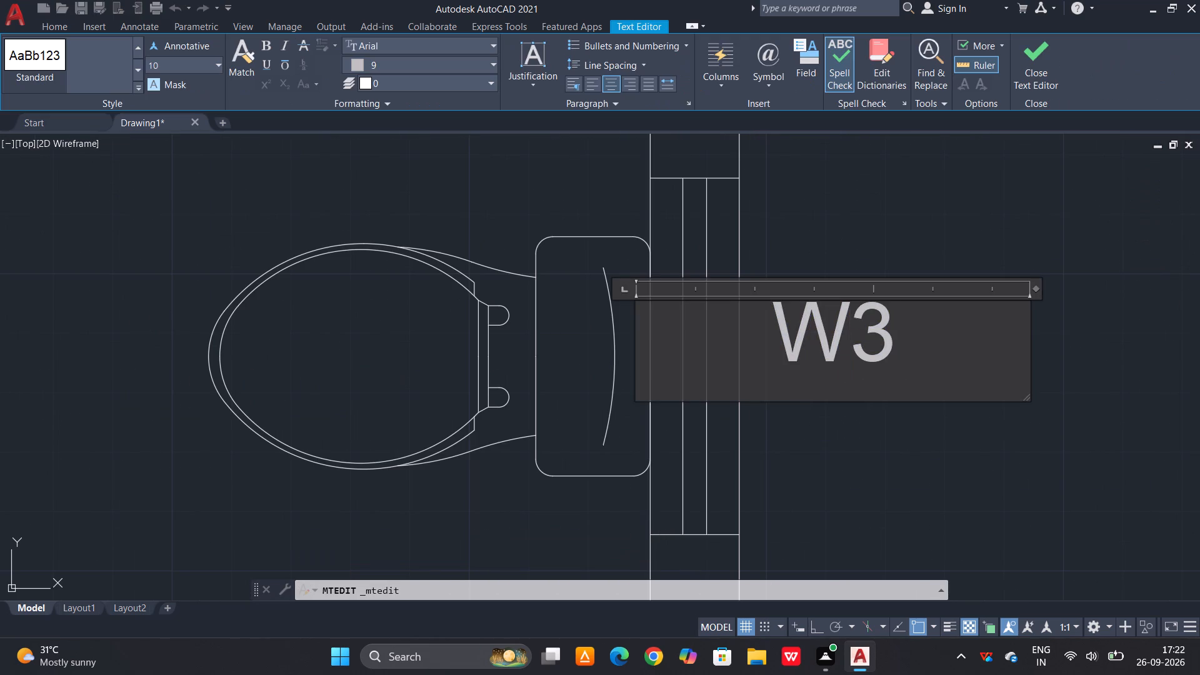
key(BackSpace)
key(BackSpace)
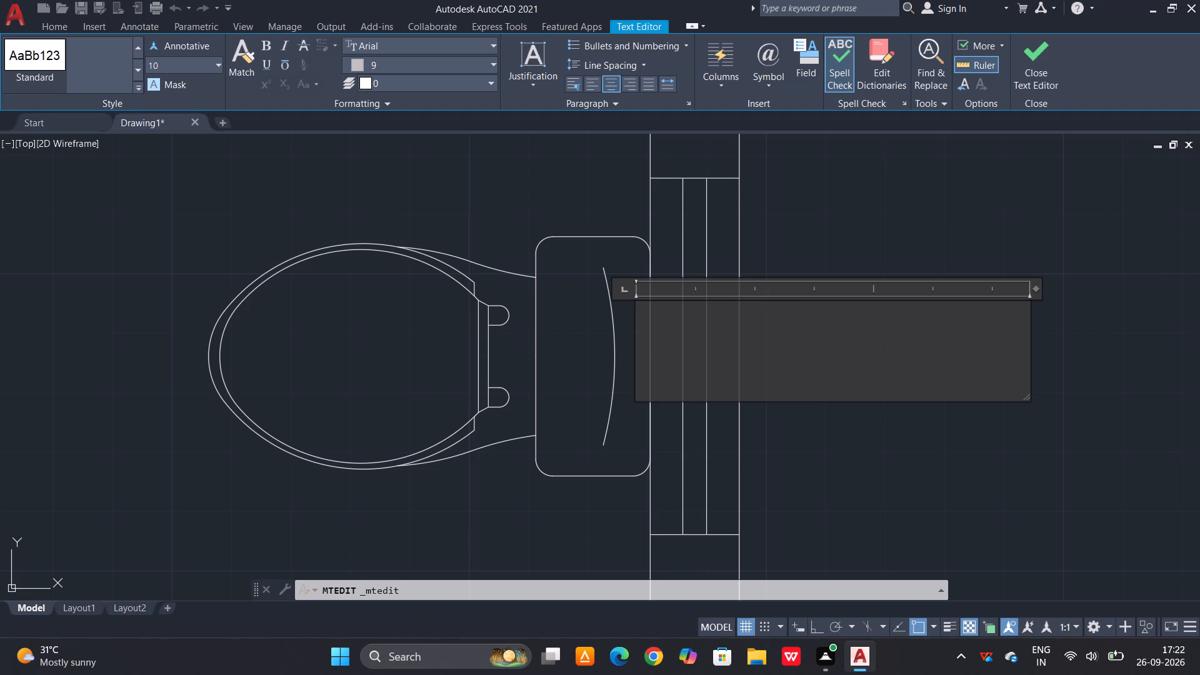
key(v)
click(1029, 61)
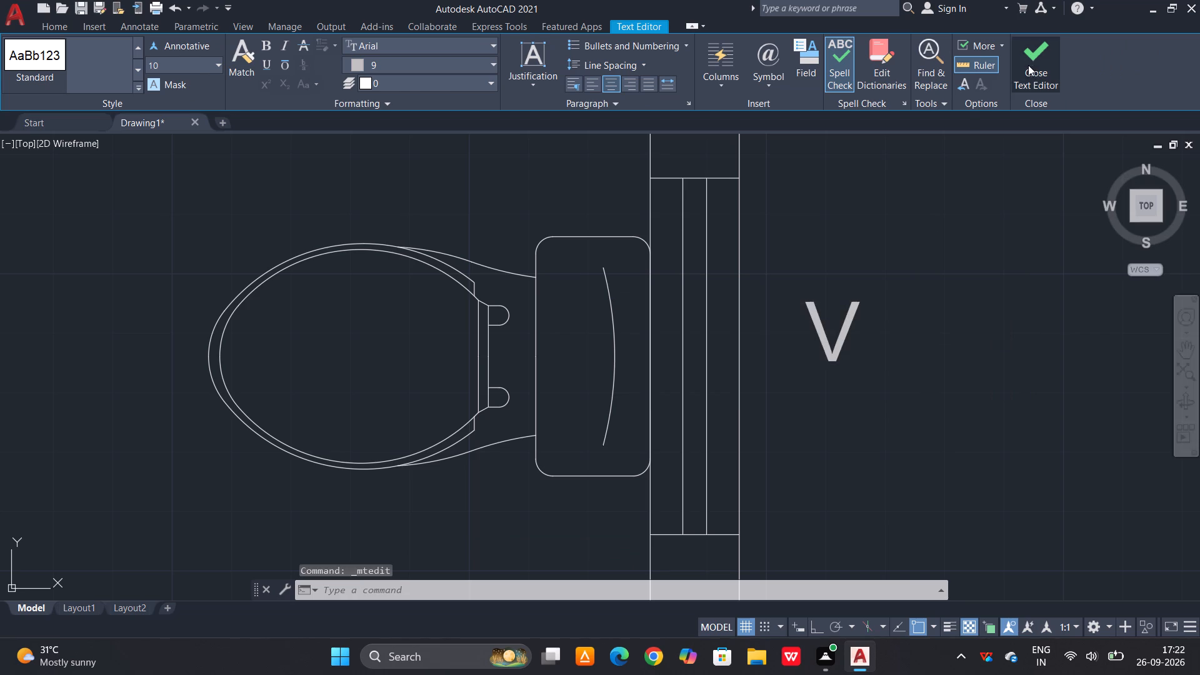
Change the W3 label beside the lower W/C's window to V.
scroll(1033, 95, down, 2)
scroll(814, 282, down, 2)
scroll(691, 317, down, 2)
scroll(312, 403, down, 1)
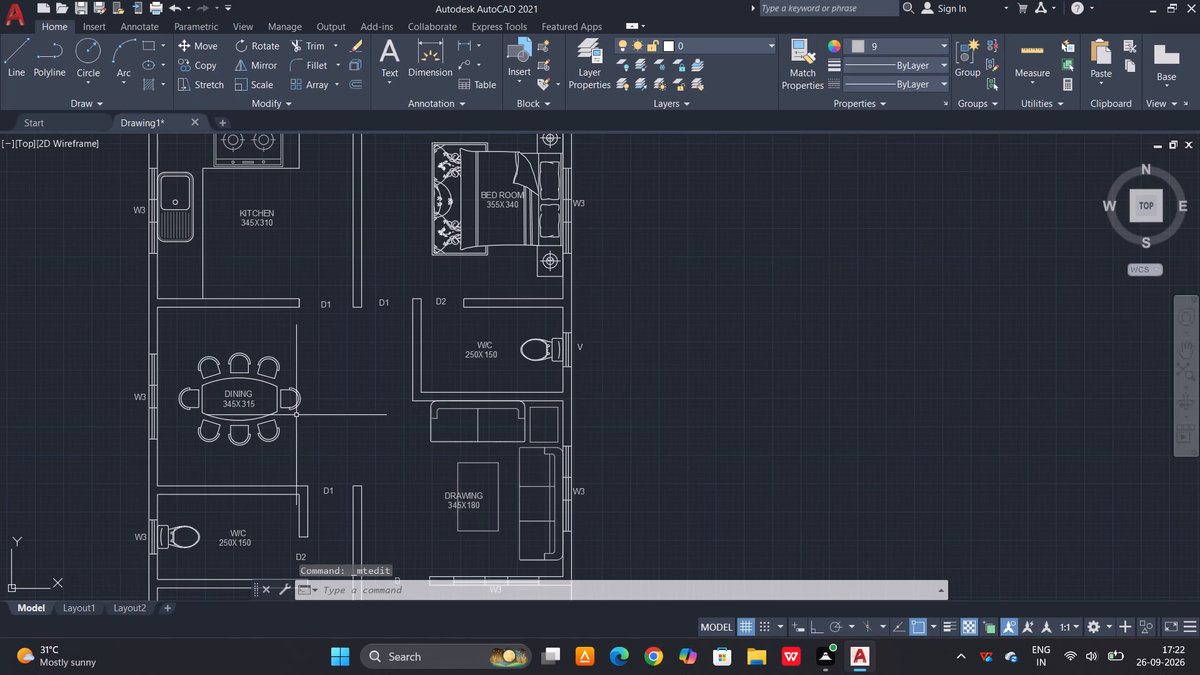
scroll(132, 549, up, 4)
triple_click(157, 485)
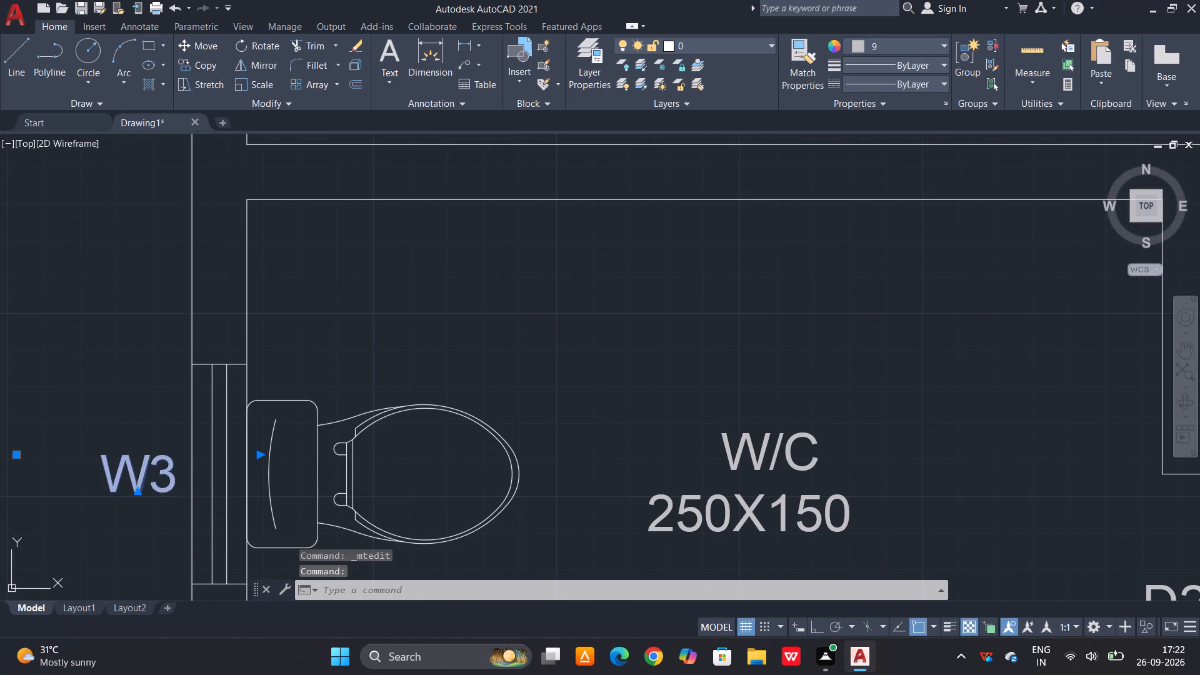
drag(174, 471, 124, 484)
drag(76, 486, 63, 486)
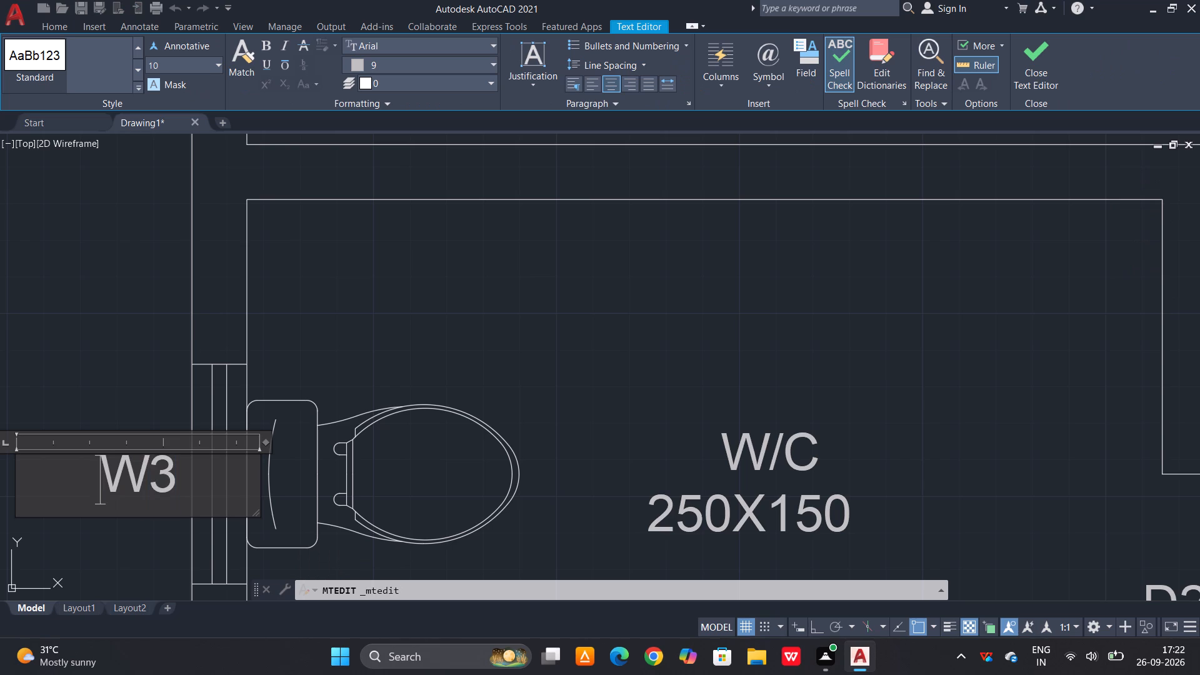
click(176, 471)
key(BackSpace)
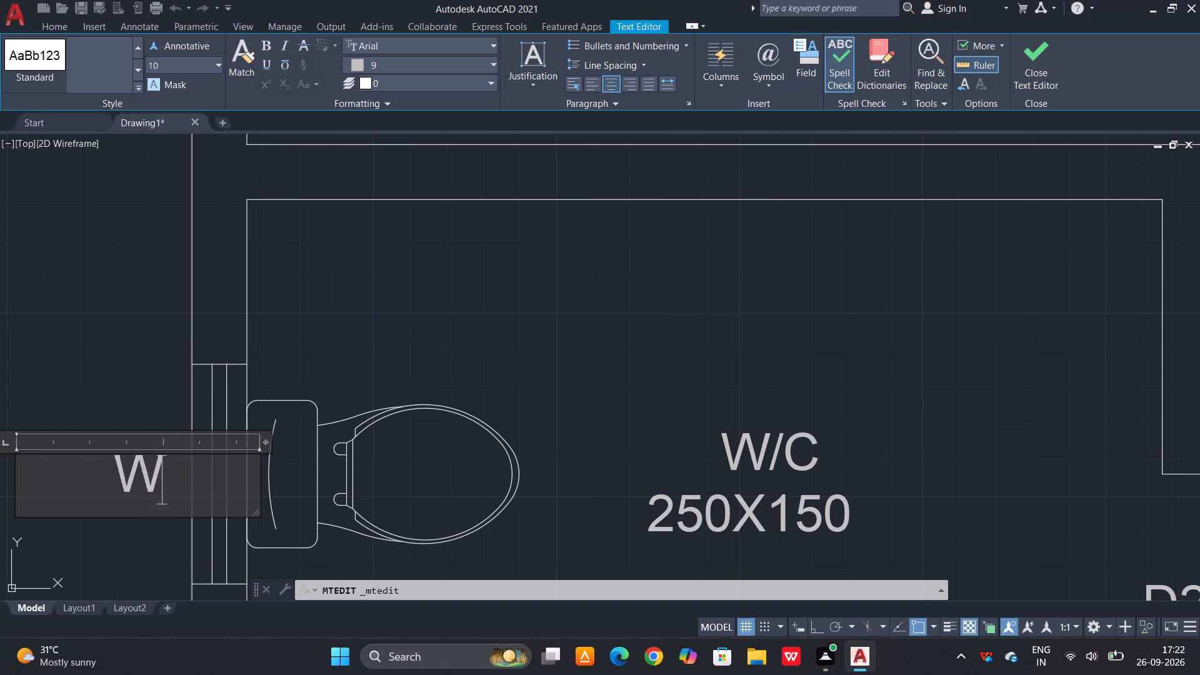
key(BackSpace)
key(v)
click(1031, 69)
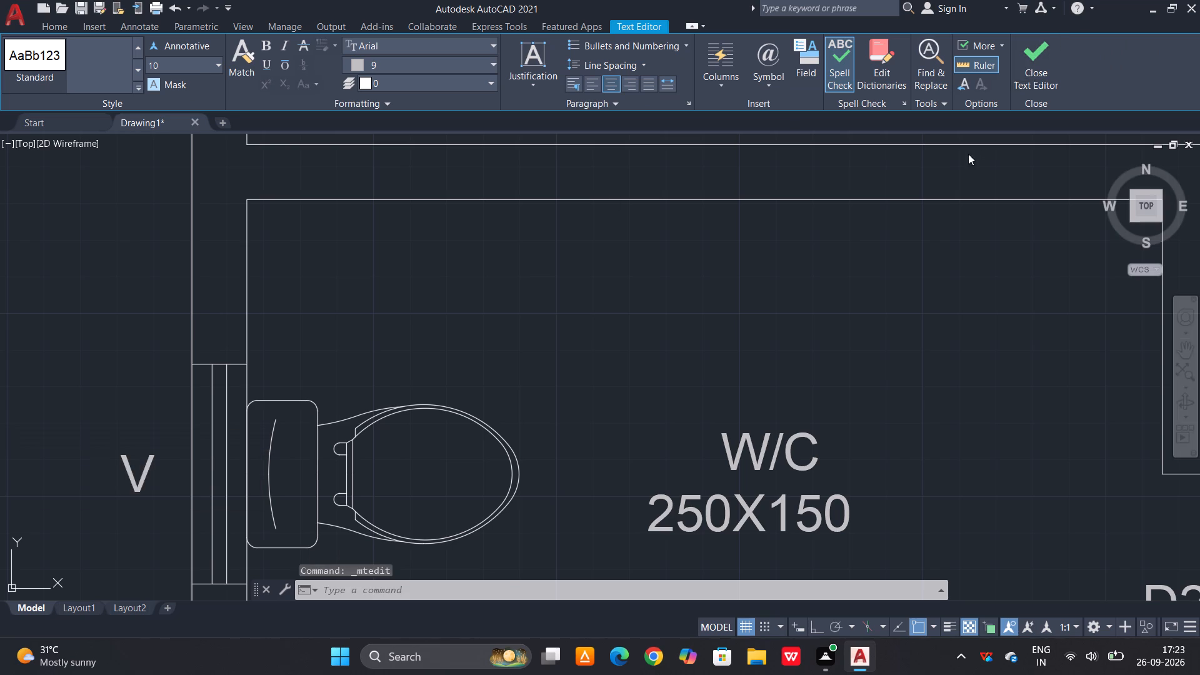
With Ortho on, dimension the house's overall width between the top wall's outer corners, placing the dimension line above the bedroom's W3 label.
scroll(948, 189, down, 4)
middle_drag(880, 347, 562, 435)
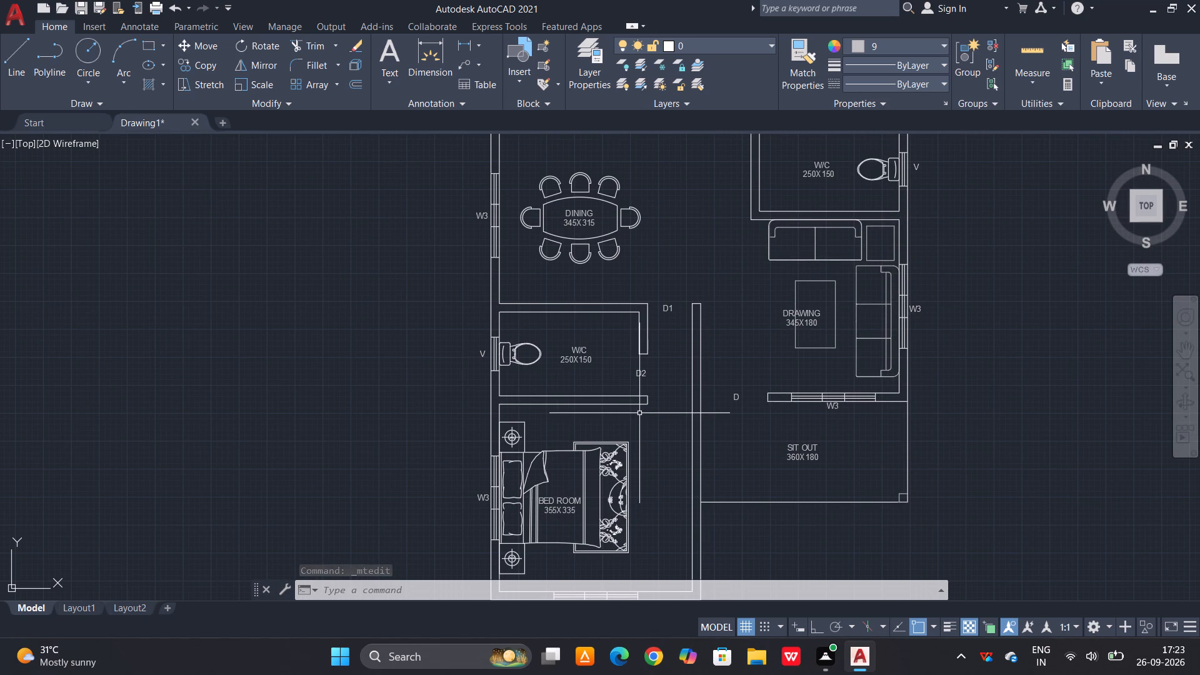
scroll(574, 439, down, 1)
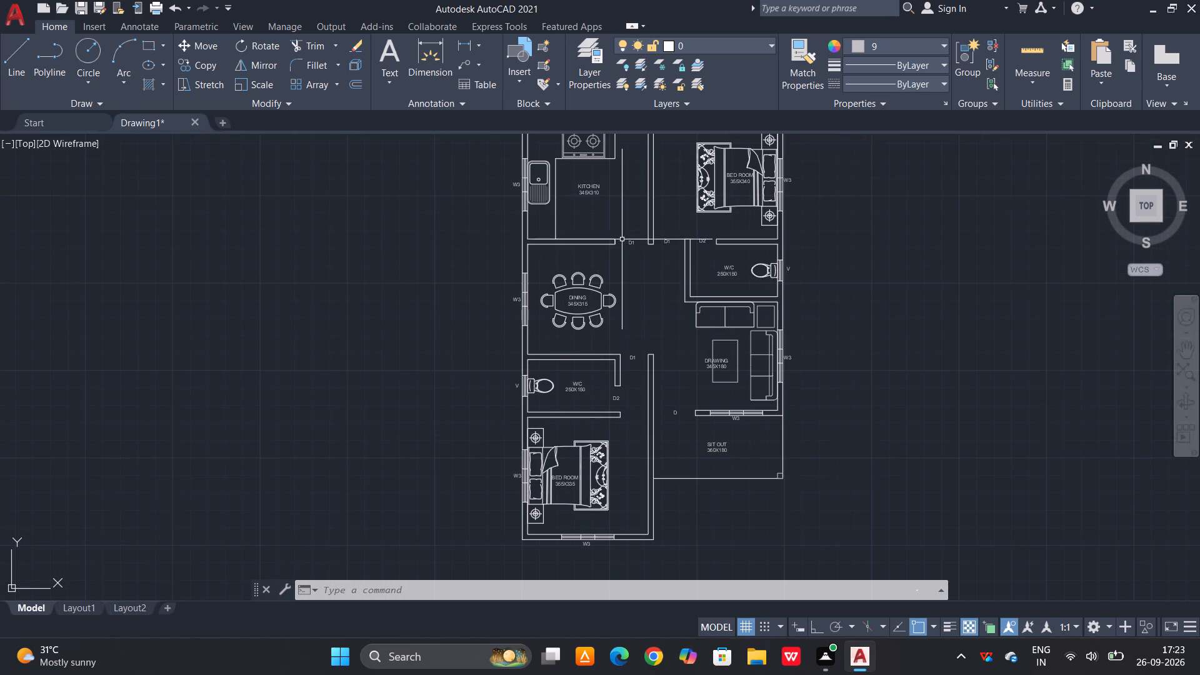
middle_drag(622, 239, 622, 378)
scroll(564, 274, up, 3)
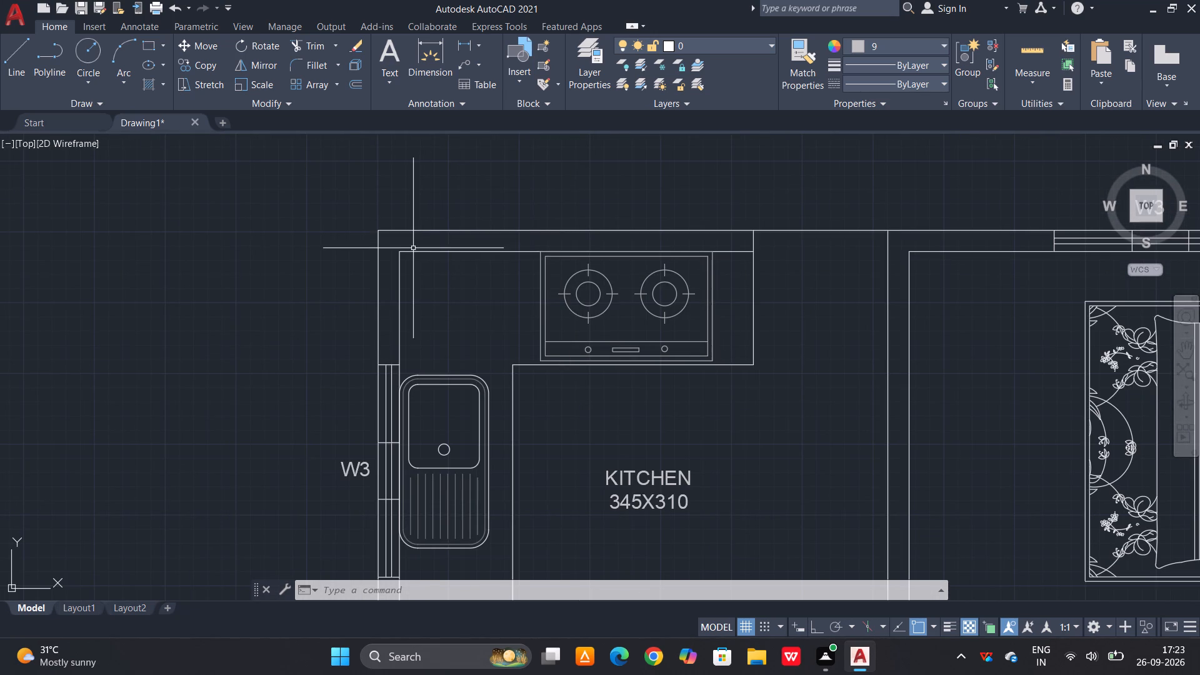
key(Escape)
key(d)
key(i)
text(M)
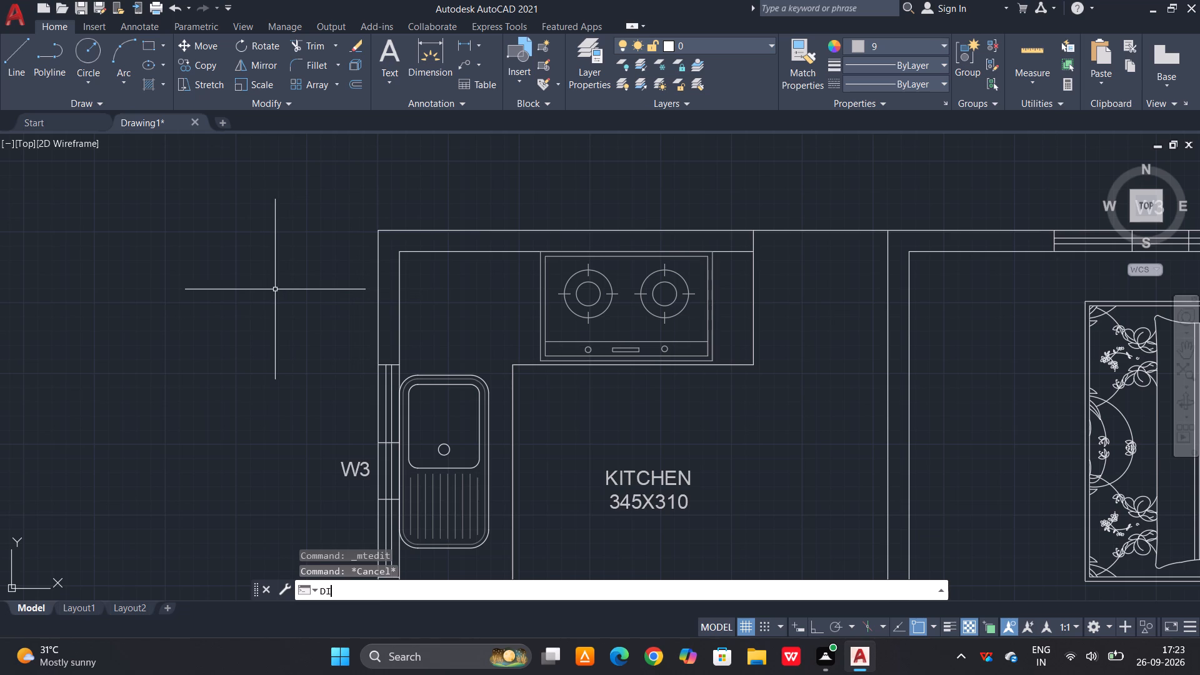
key(space)
scroll(159, 337, down, 1)
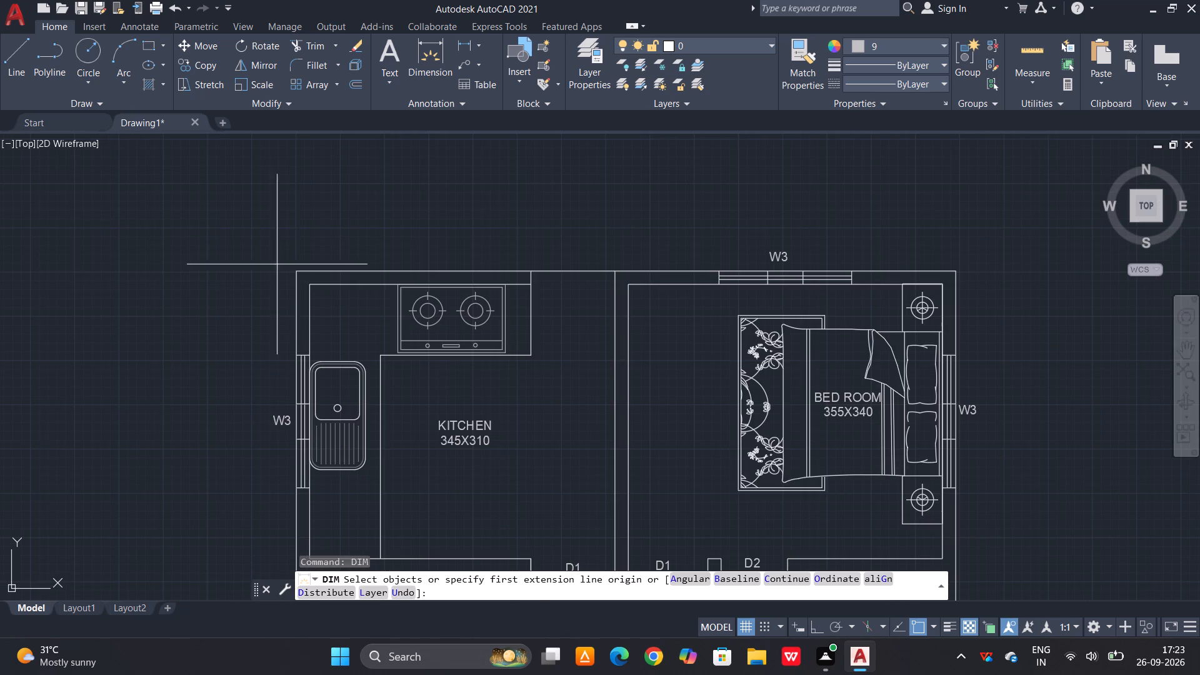
click(294, 271)
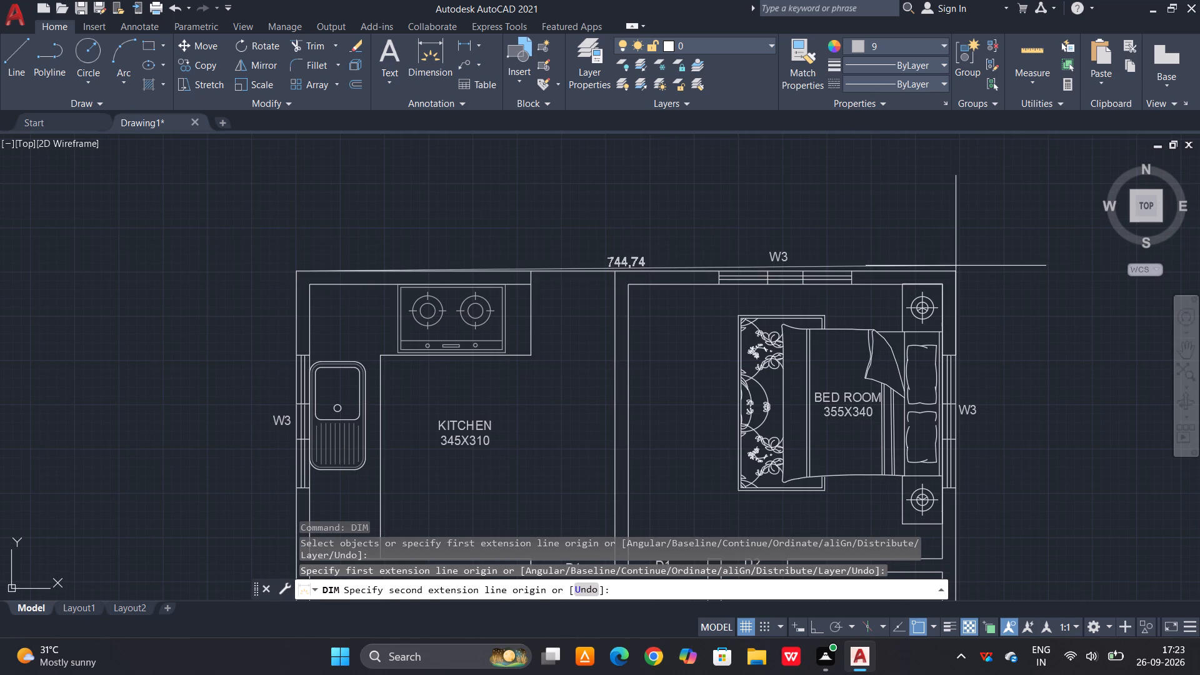
key(F8)
click(954, 272)
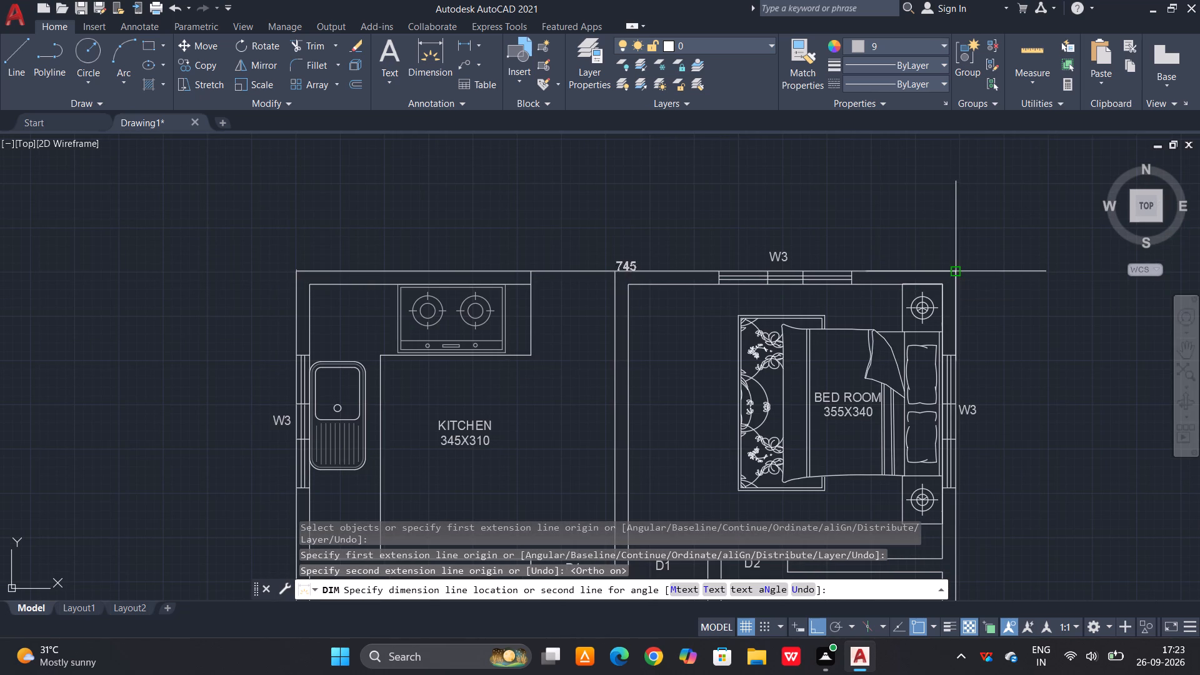
click(955, 229)
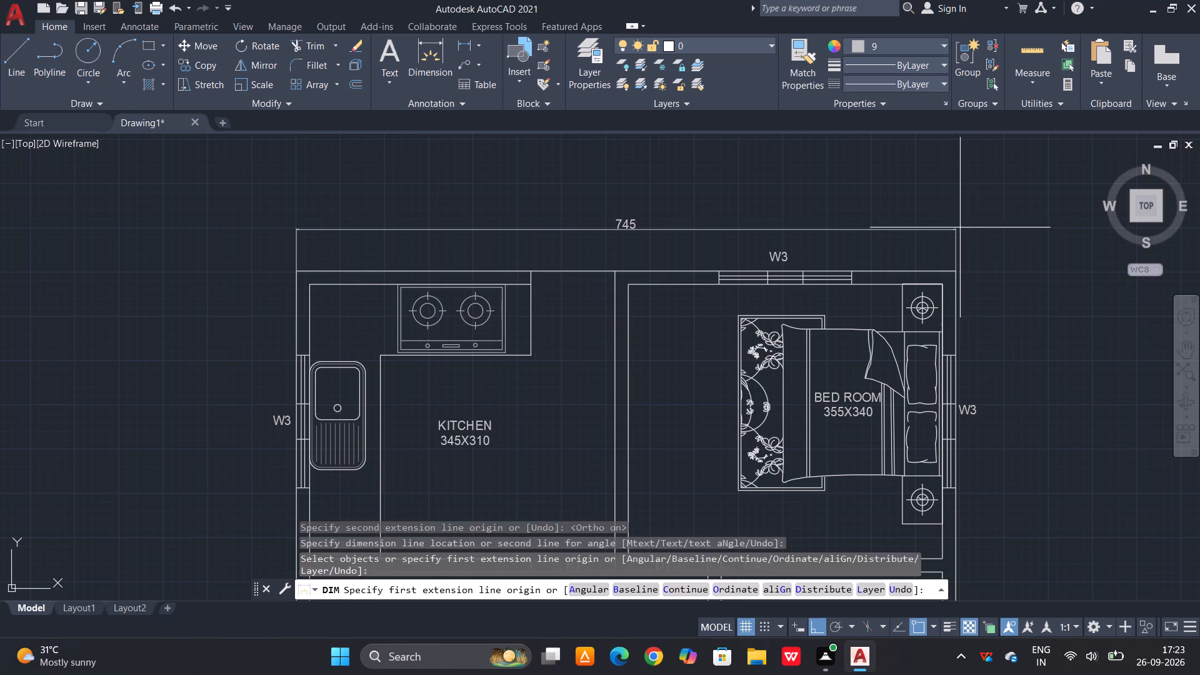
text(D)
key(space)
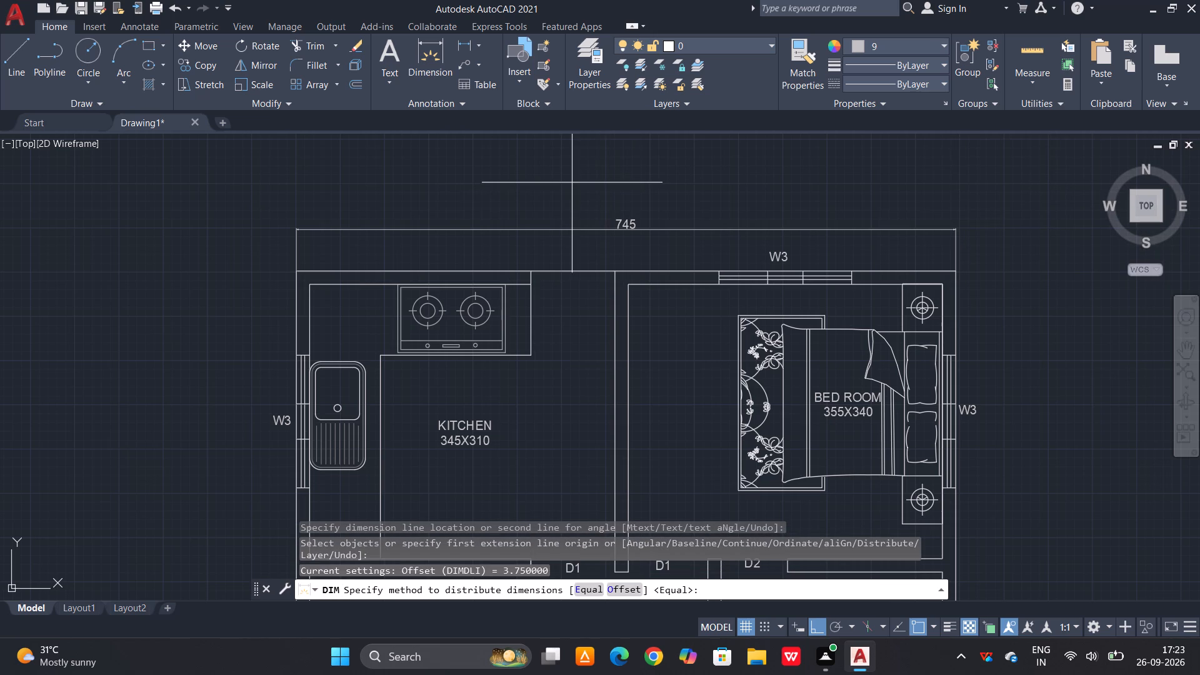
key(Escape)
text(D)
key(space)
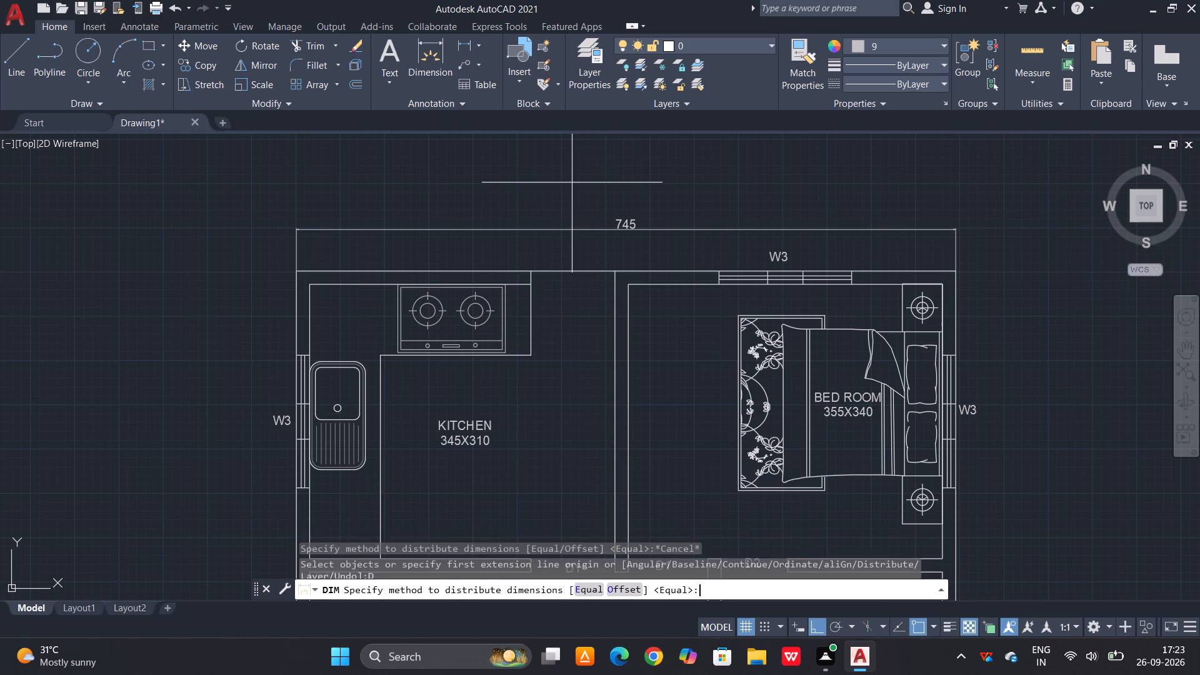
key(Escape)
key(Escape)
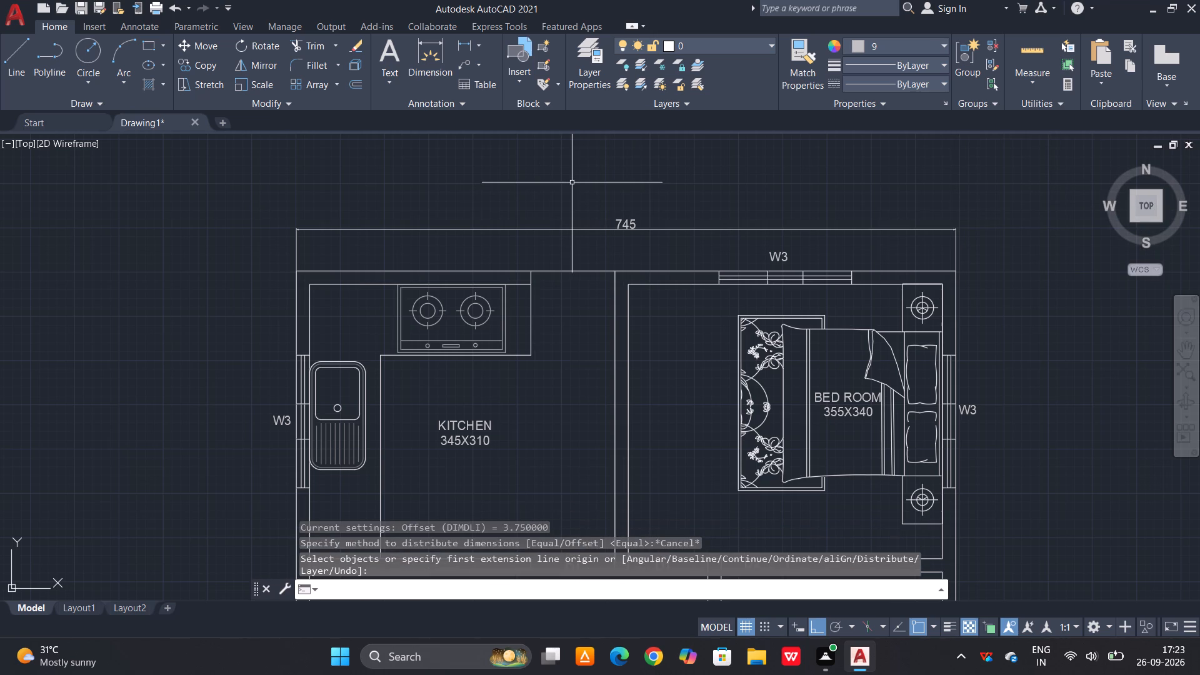
Modify the ISO-25 dimension style to Centered vertical text placement and arrow size 8, and set it current.
key(d)
key(space)
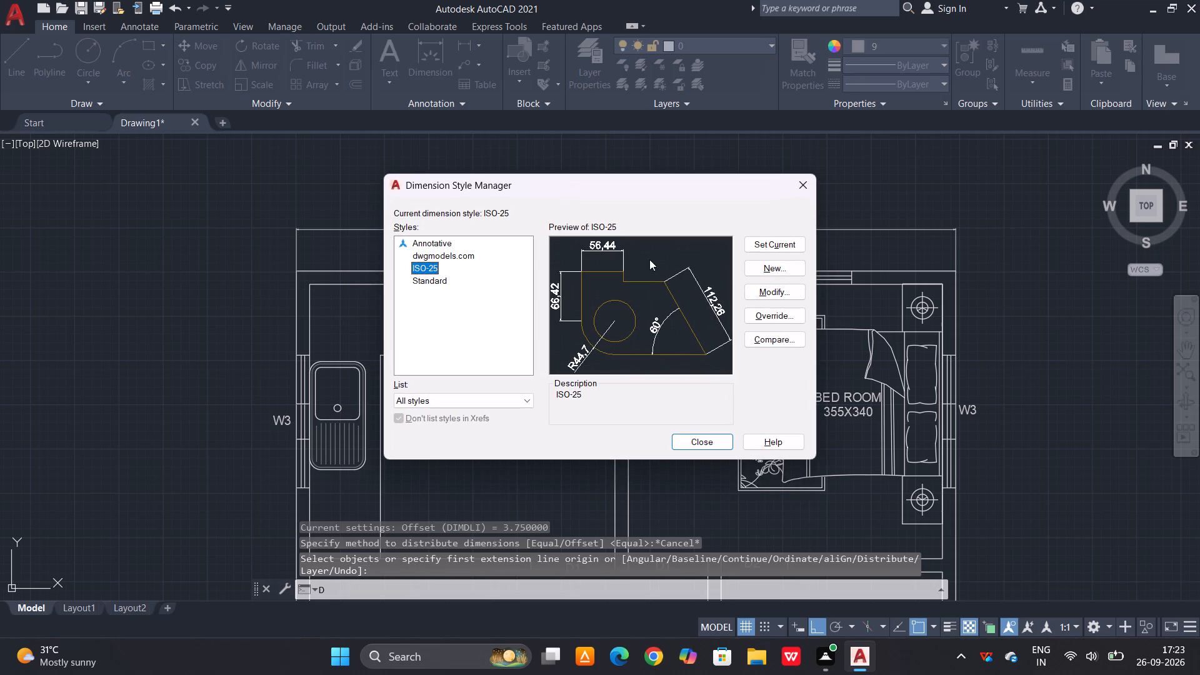
click(751, 288)
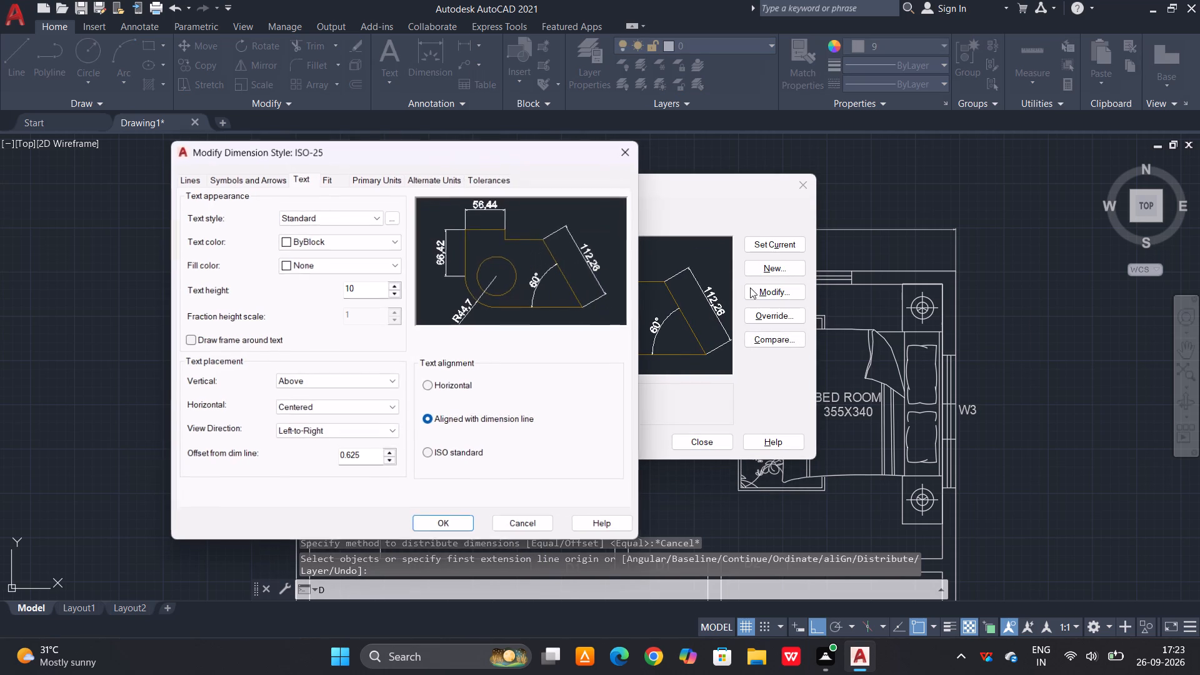
click(392, 381)
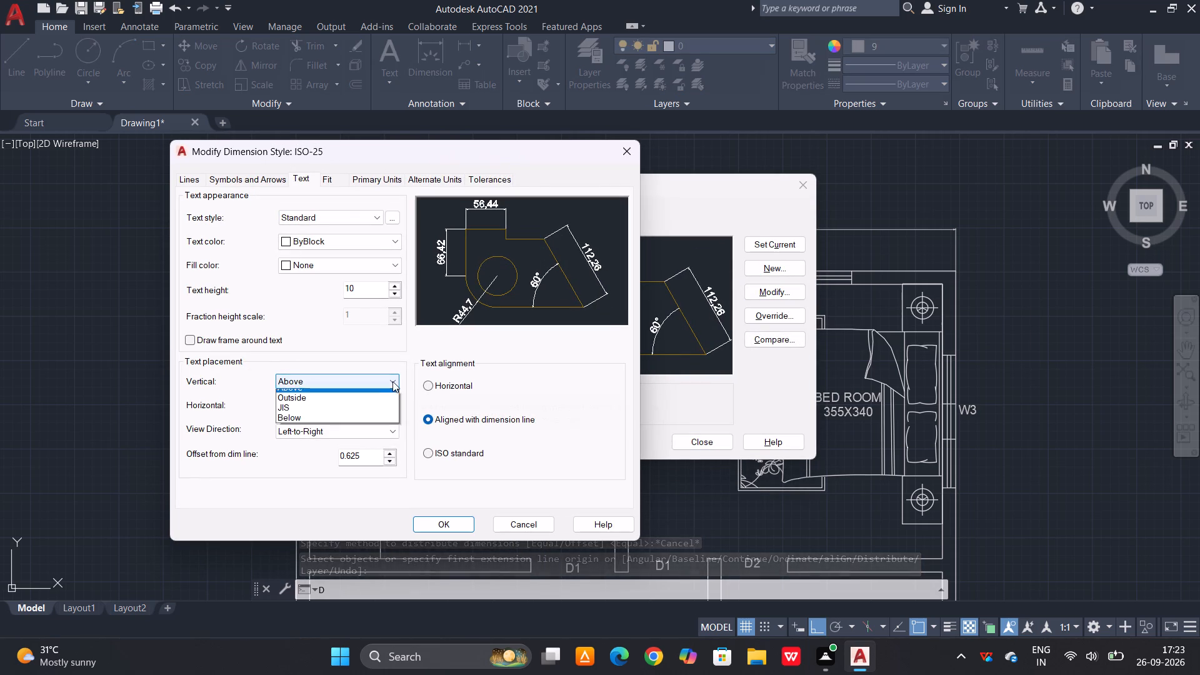
click(365, 397)
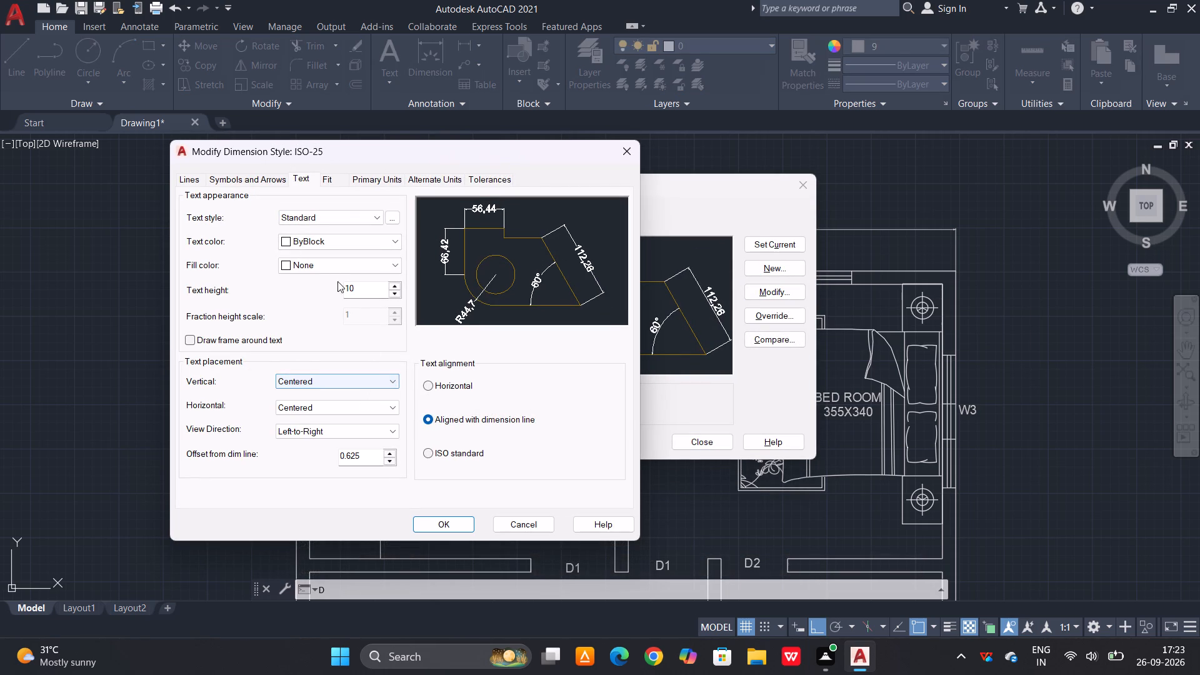
click(257, 177)
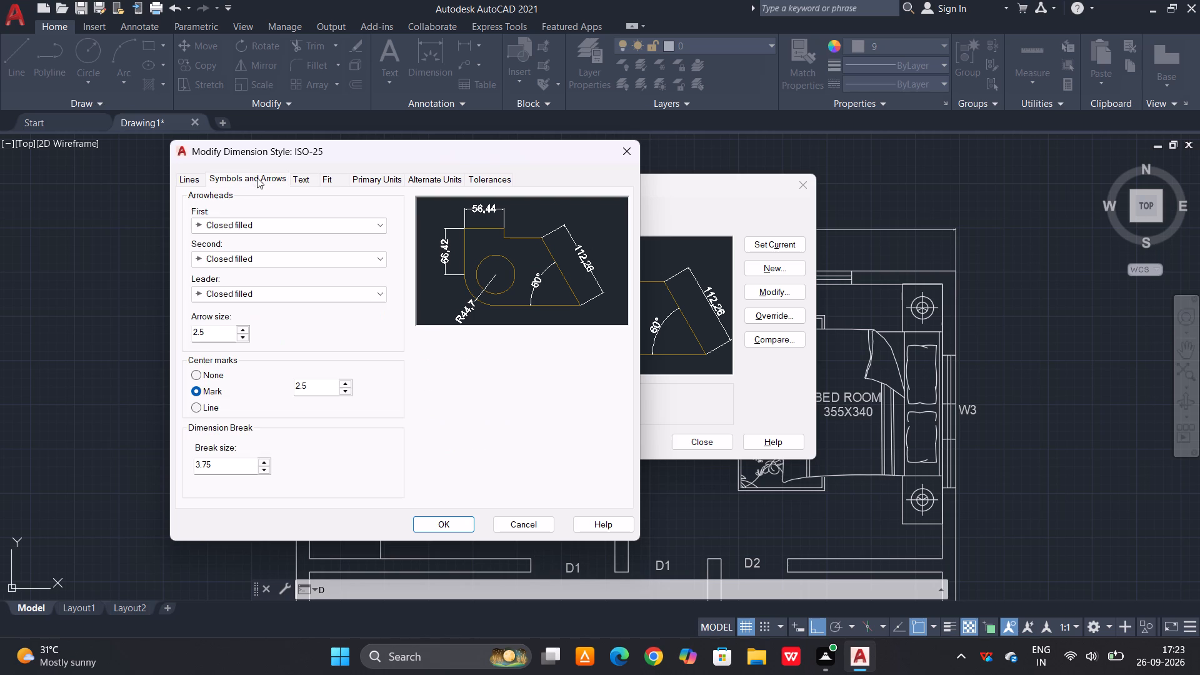
click(211, 336)
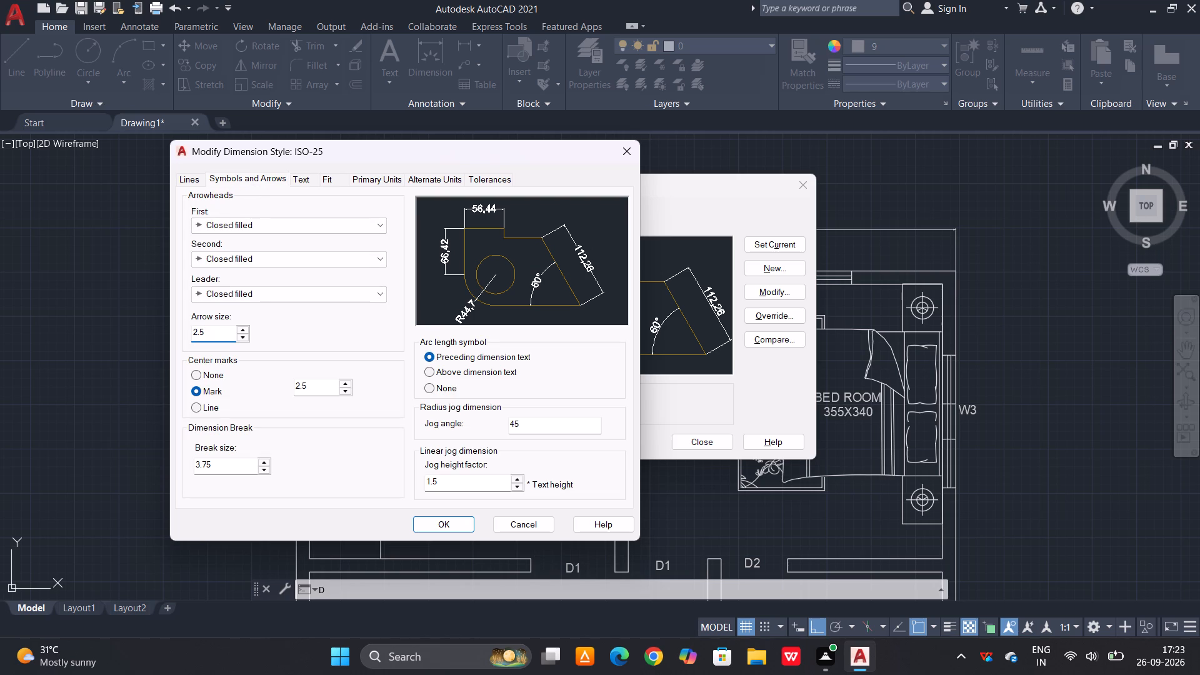
key(BackSpace)
key(BackSpace)
key(BackSpace)
key(8)
click(442, 520)
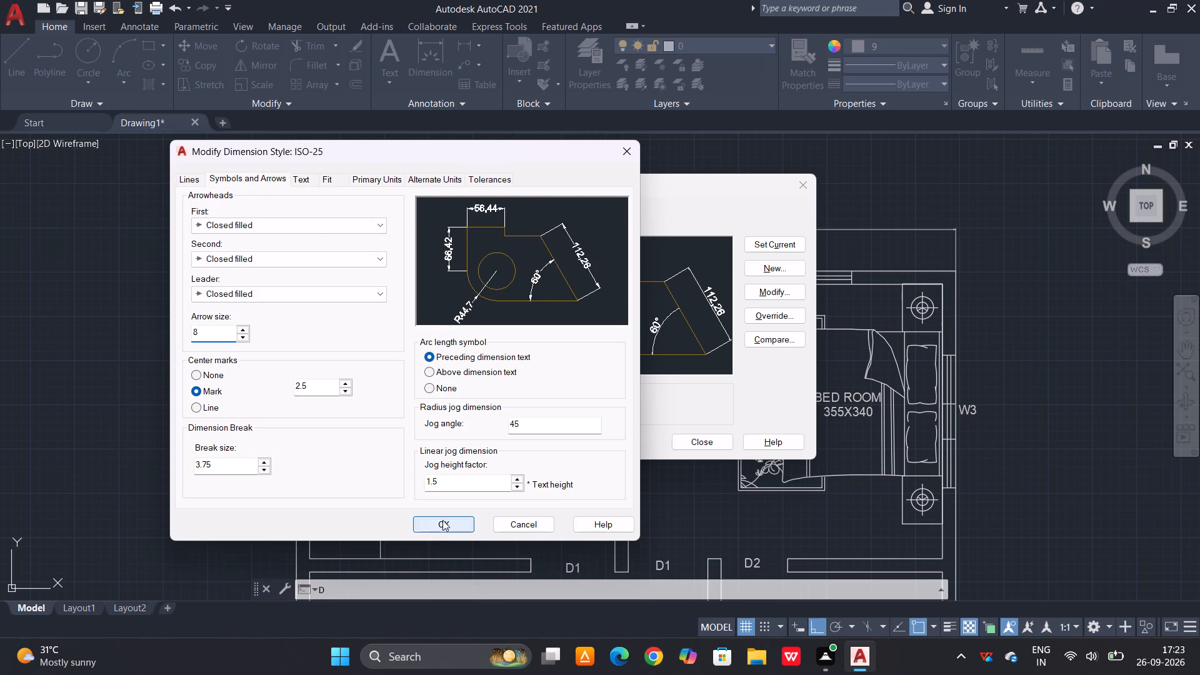
click(790, 251)
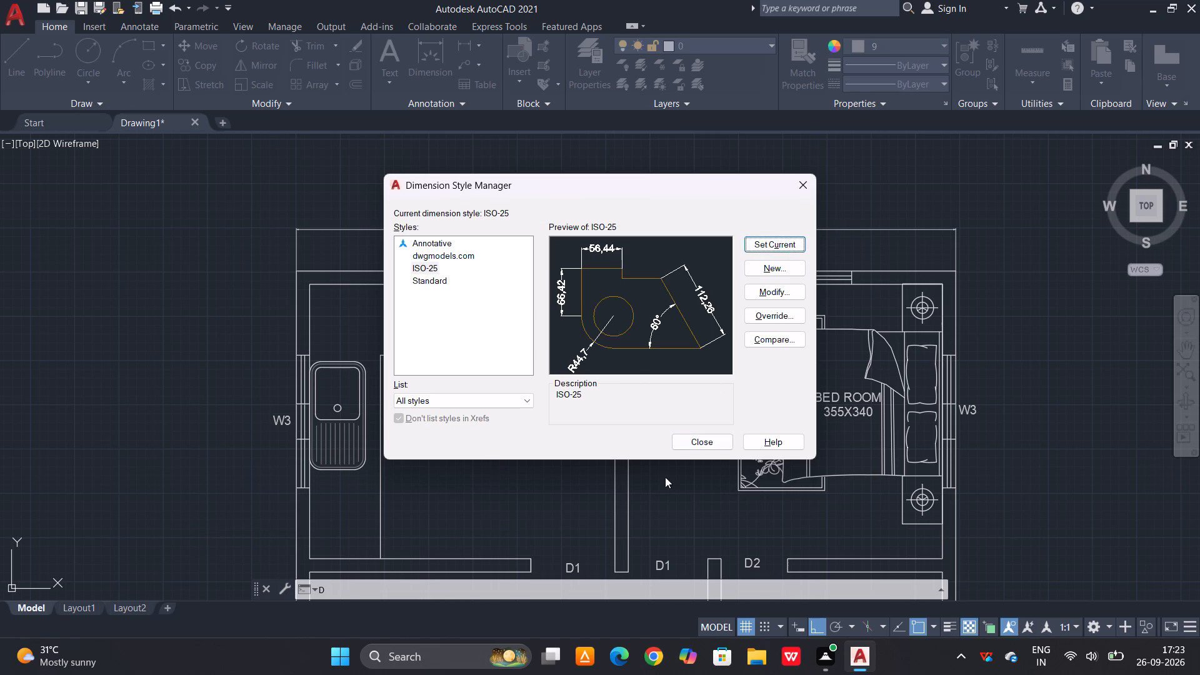
click(694, 439)
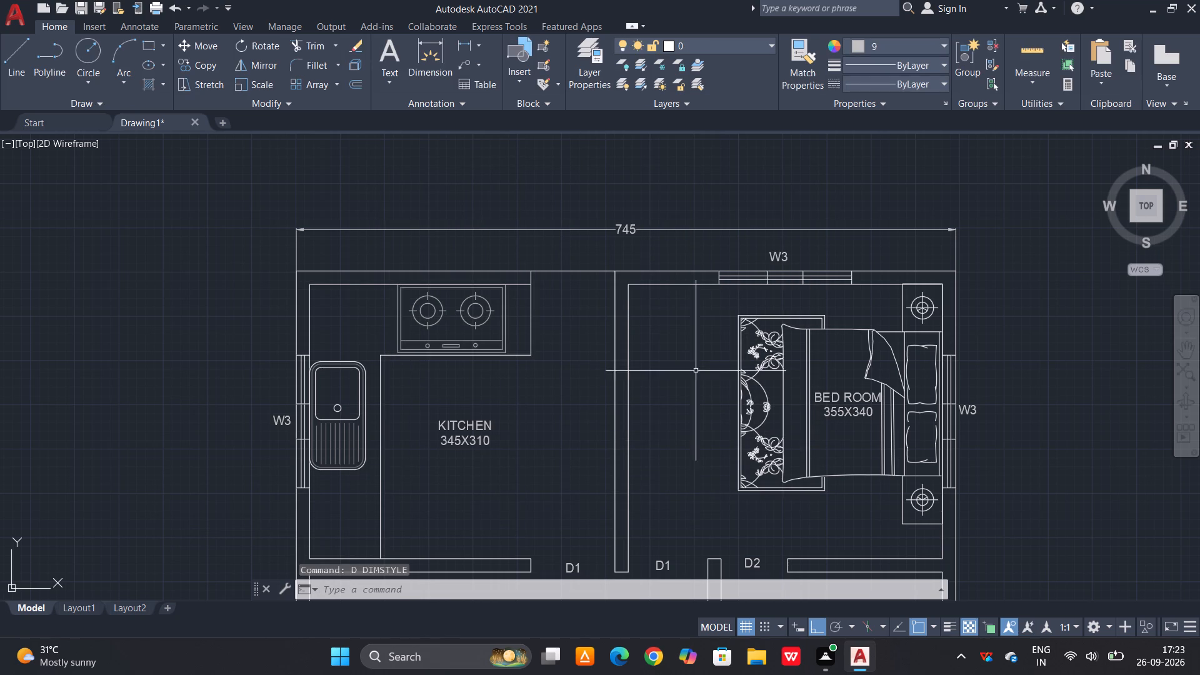
Modify the ISO-25 dimension style to arrow size 10 and keep it as the current style.
scroll(507, 291, down, 1)
middle_drag(481, 384, 486, 382)
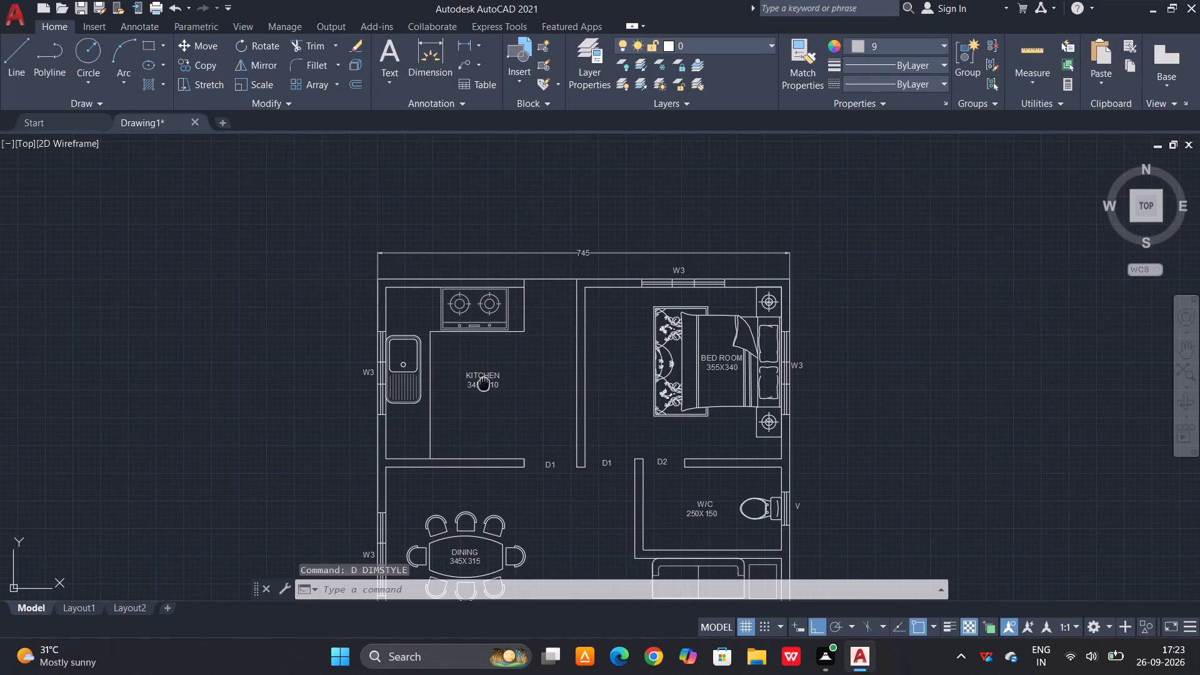
middle_drag(486, 382, 489, 381)
scroll(602, 285, up, 1)
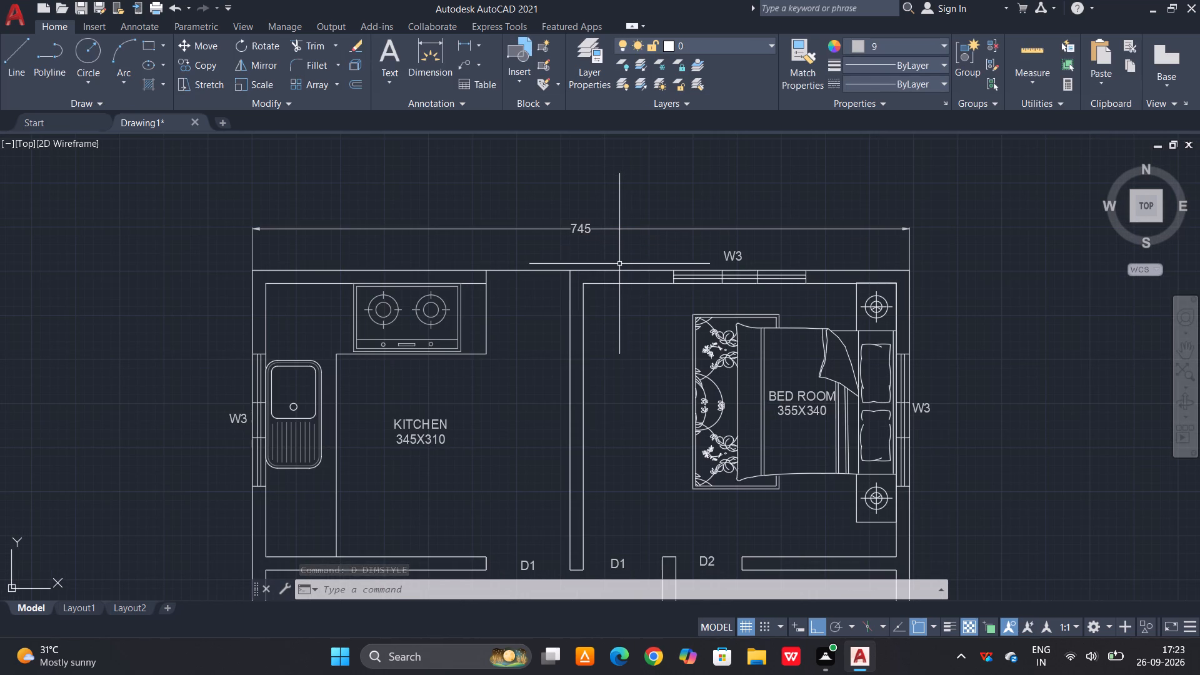
text(D)
key(space)
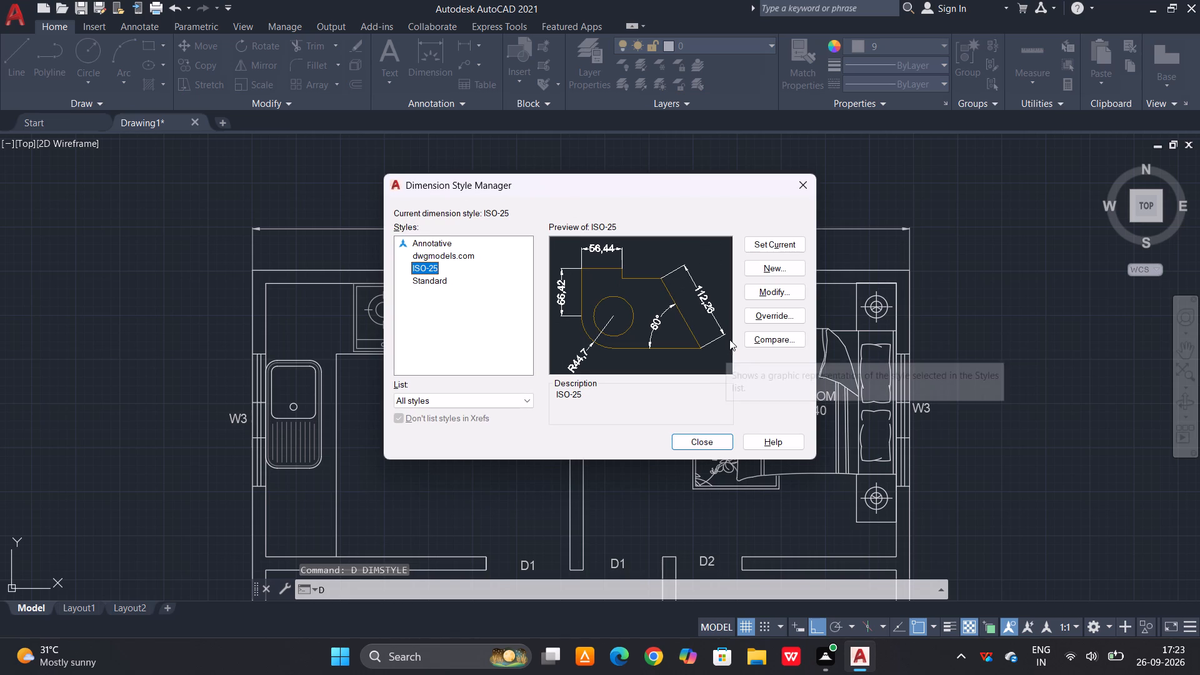
click(778, 236)
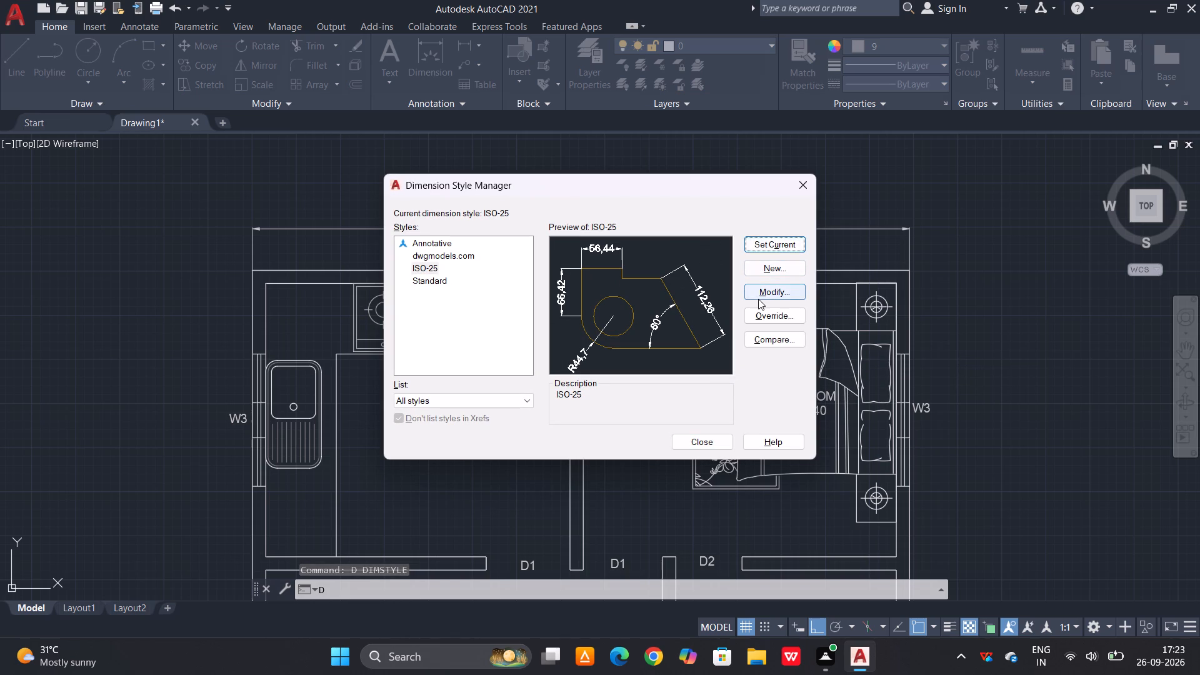
click(759, 298)
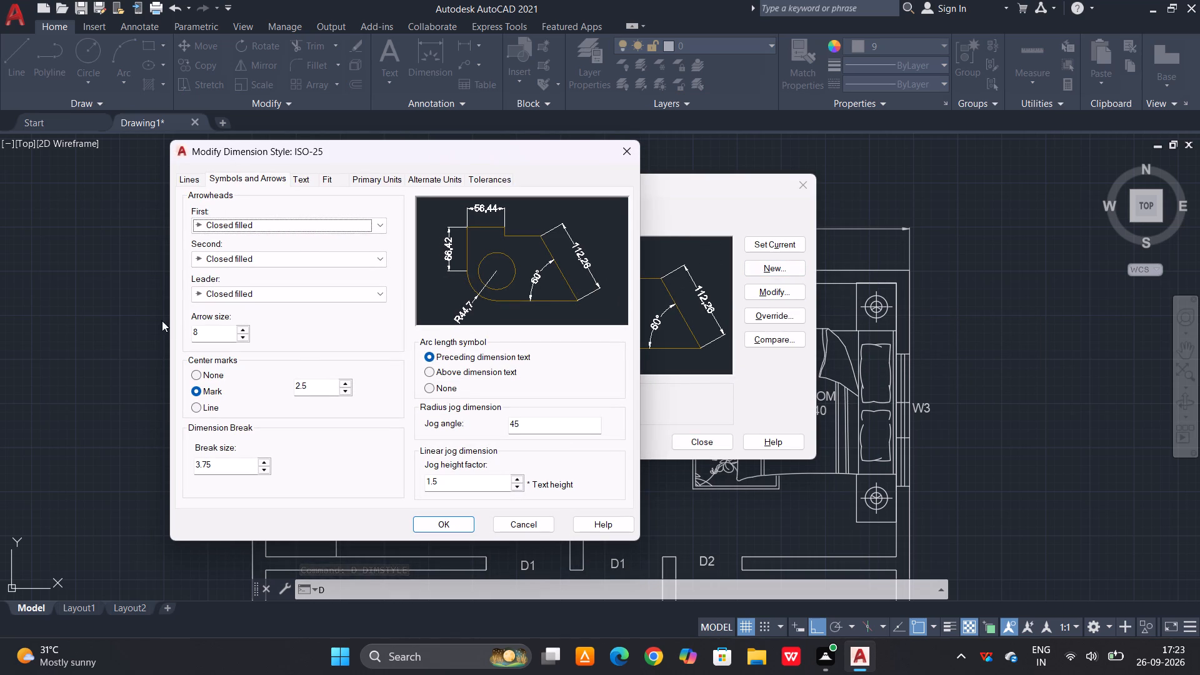
click(211, 332)
key(BackSpace)
text(10)
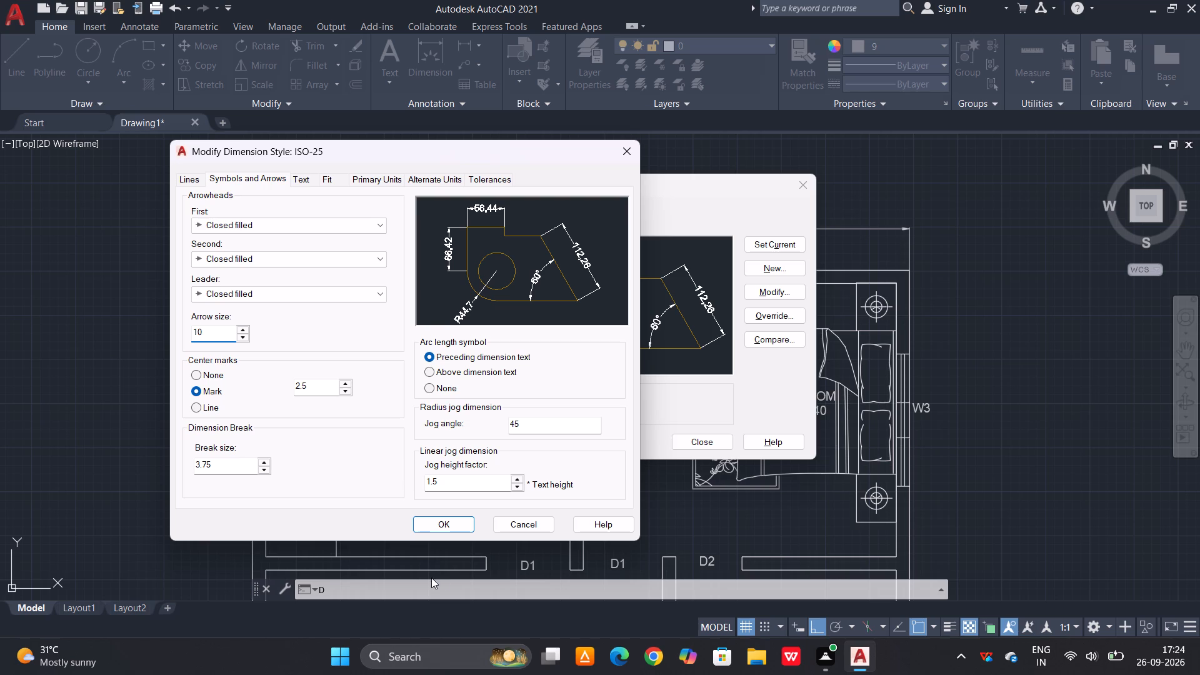
click(441, 524)
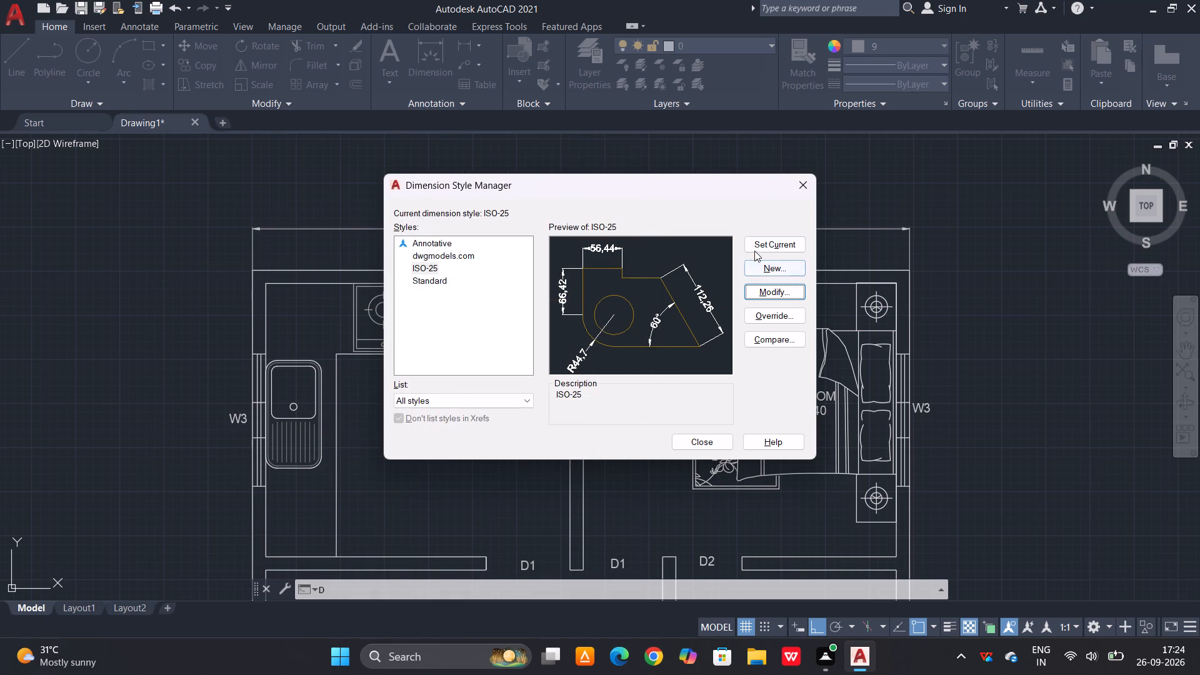
click(757, 247)
click(714, 444)
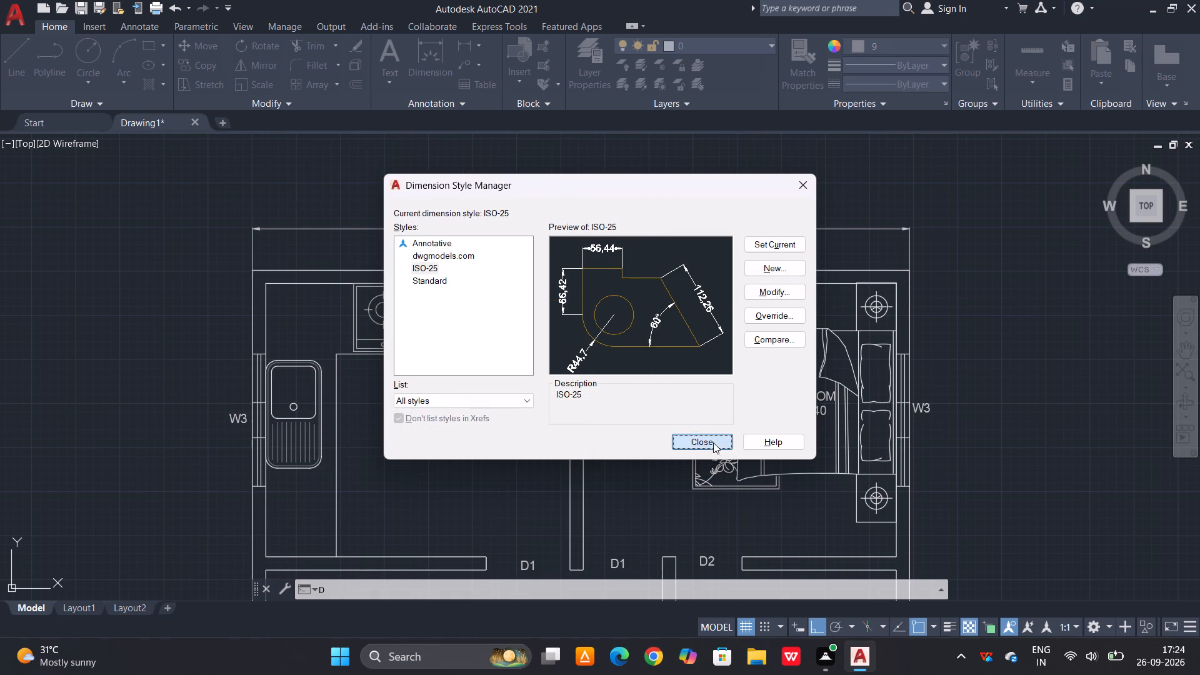
Dimension the house's overall length between the left wall's outer corners, placing the dimension line outside the W3 and V labels.
scroll(772, 225, down, 2)
key(d)
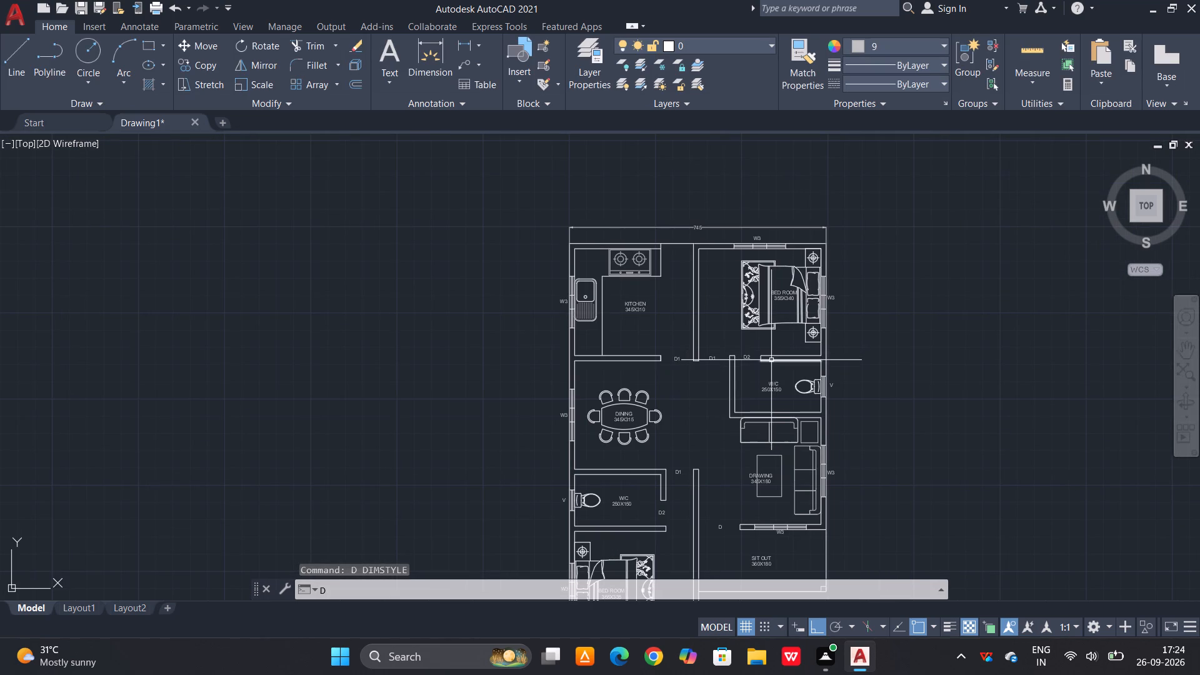
key(i)
text(M)
key(space)
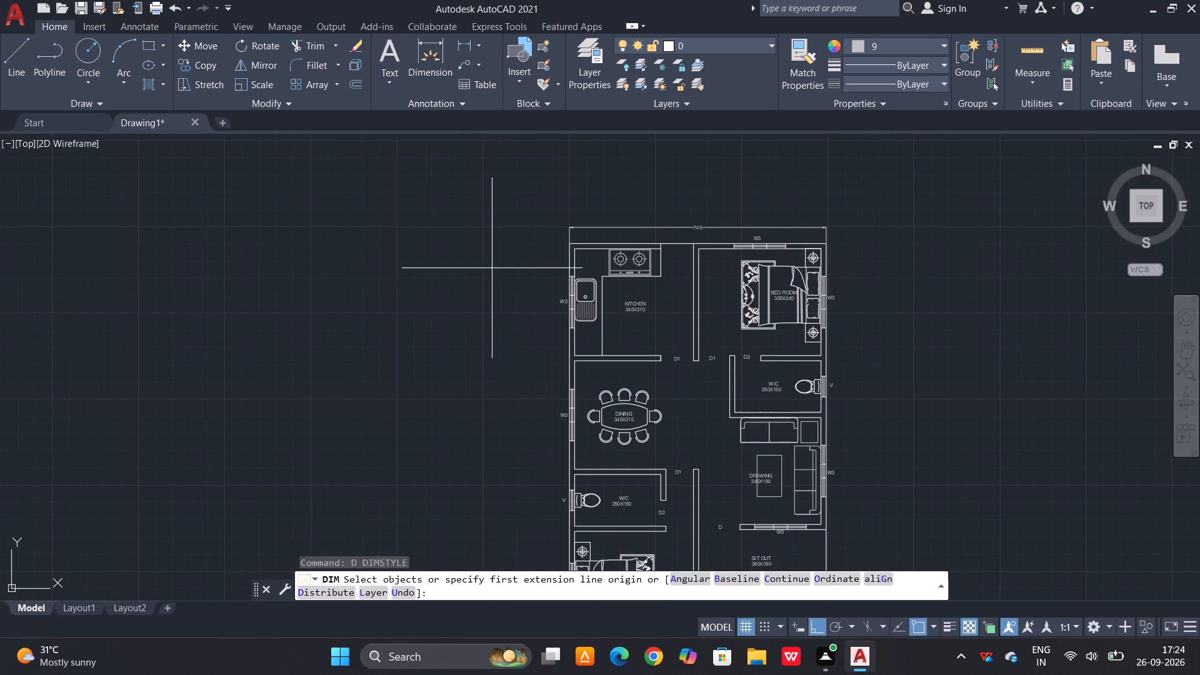
scroll(622, 241, up, 3)
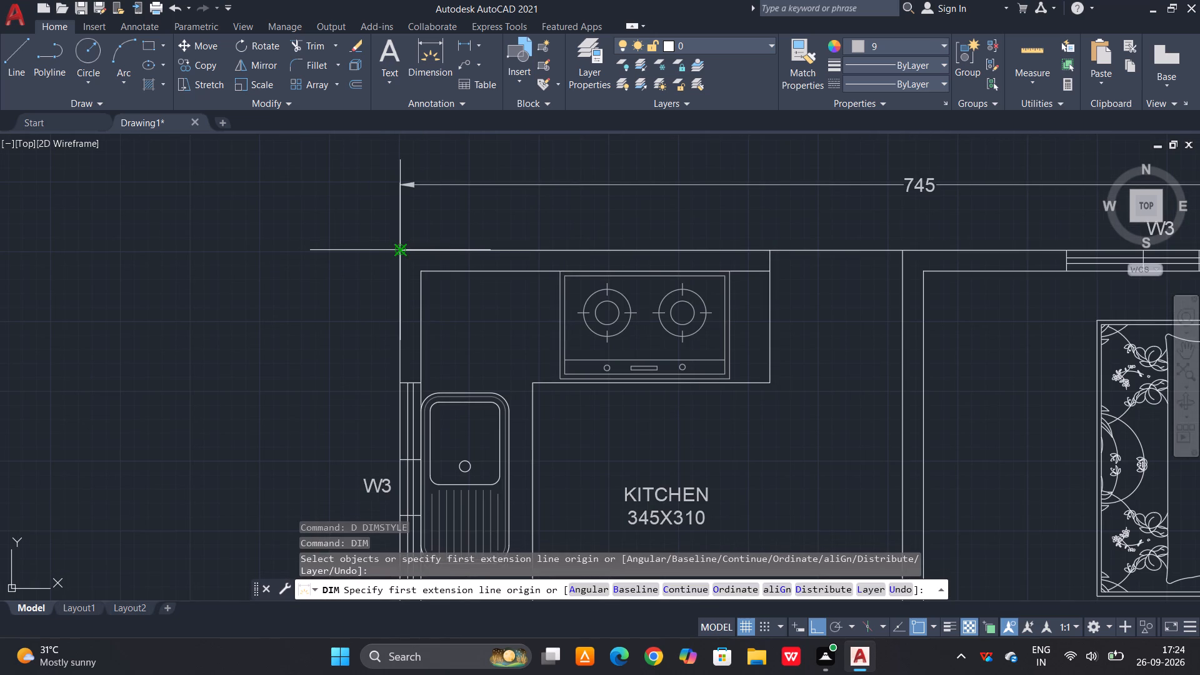
click(402, 248)
scroll(430, 154, down, 5)
scroll(444, 324, up, 4)
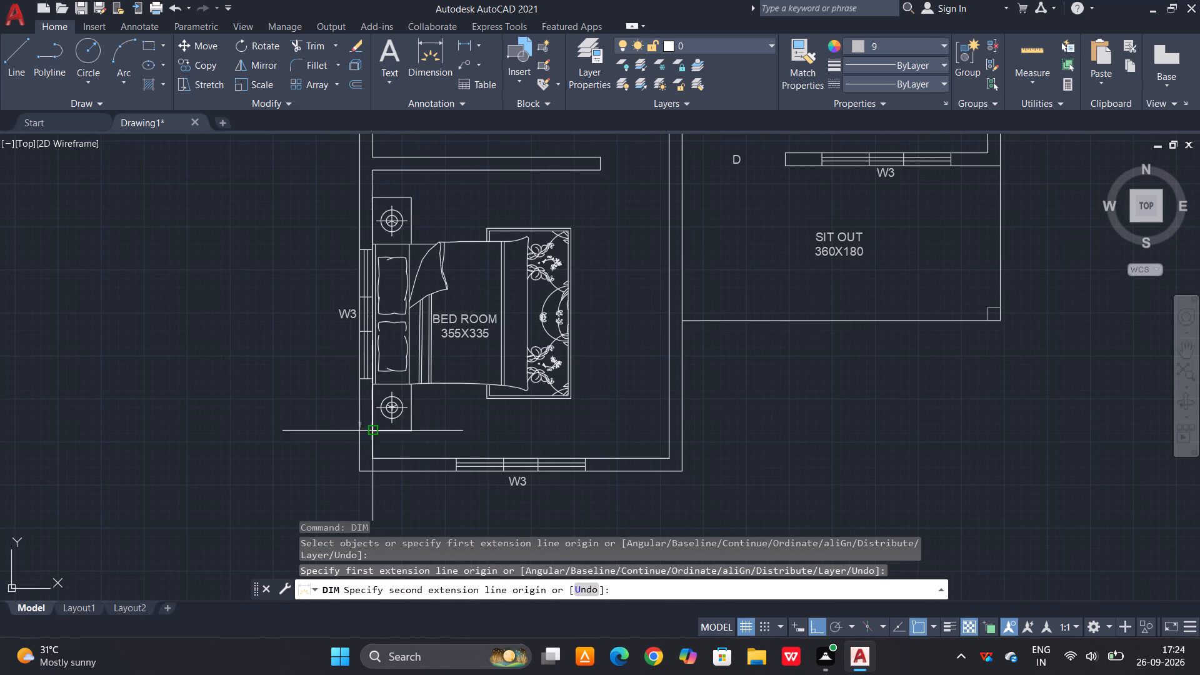
click(357, 472)
scroll(309, 474, down, 1)
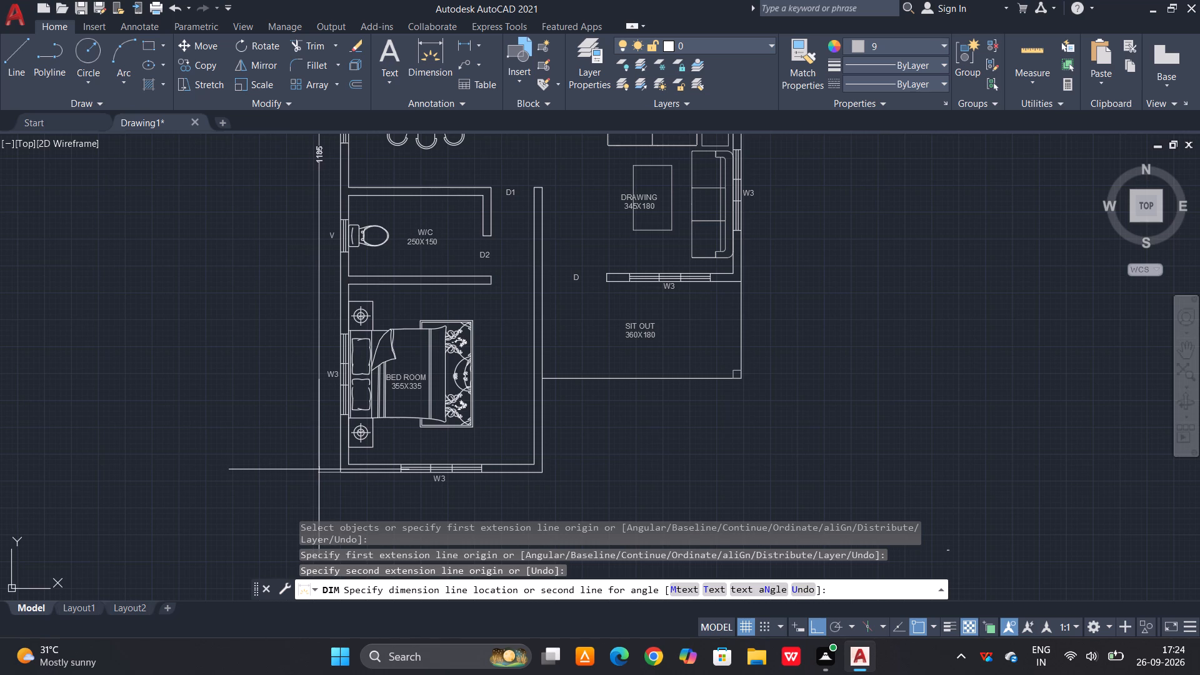
click(319, 469)
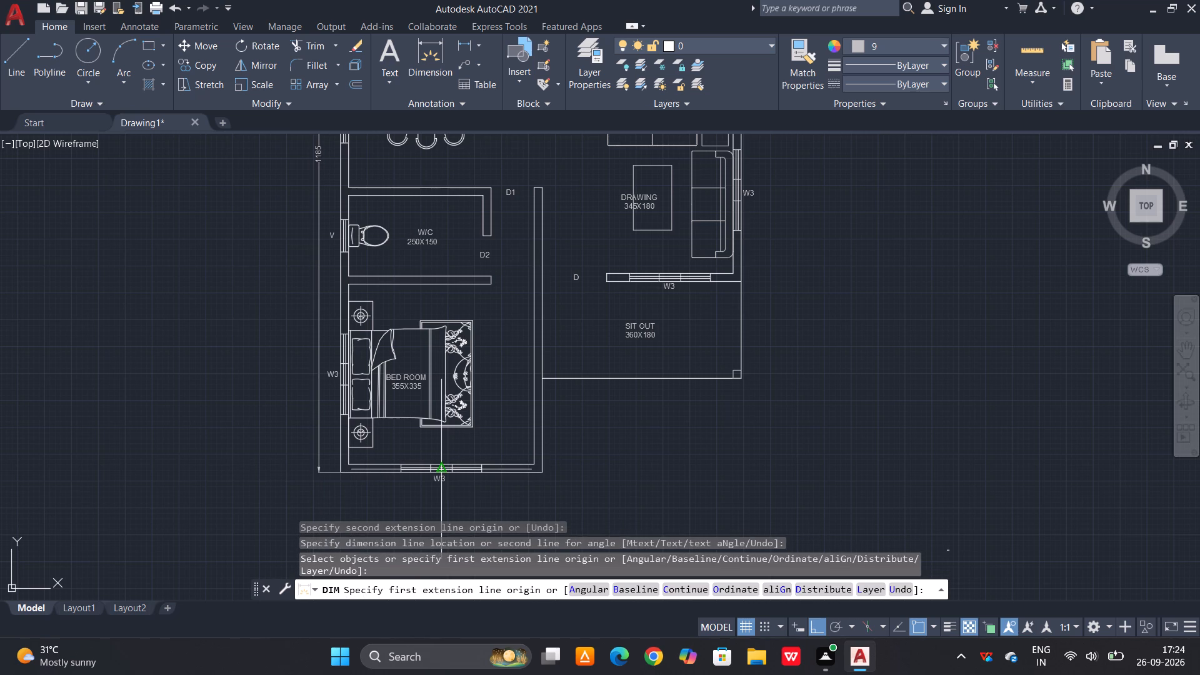
key(space)
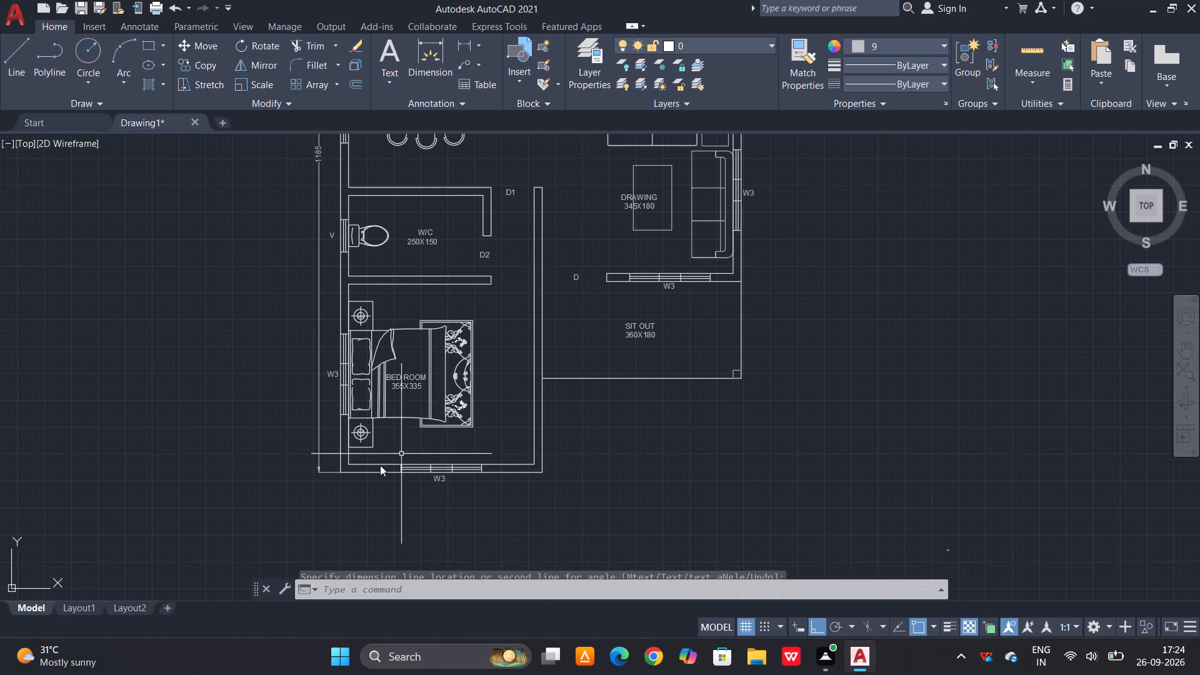
Dimension the lower bedroom's outer width along its bottom wall, placing the dimension line just below the W3 label.
scroll(373, 471, up, 1)
key(space)
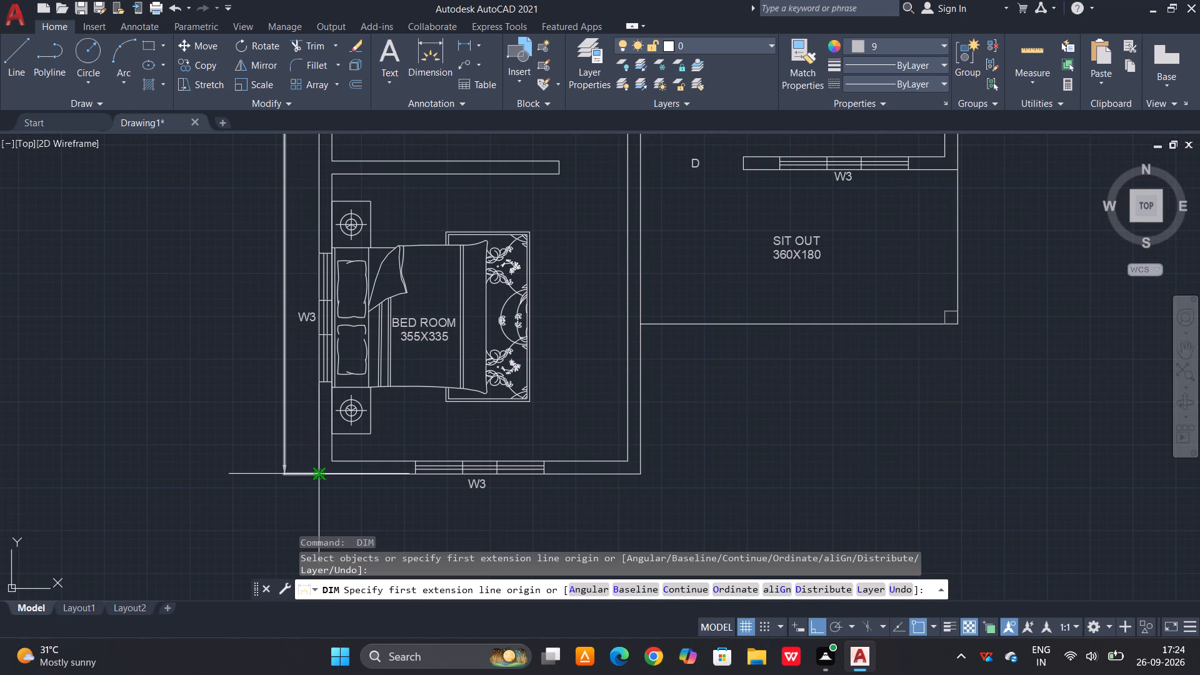
click(315, 475)
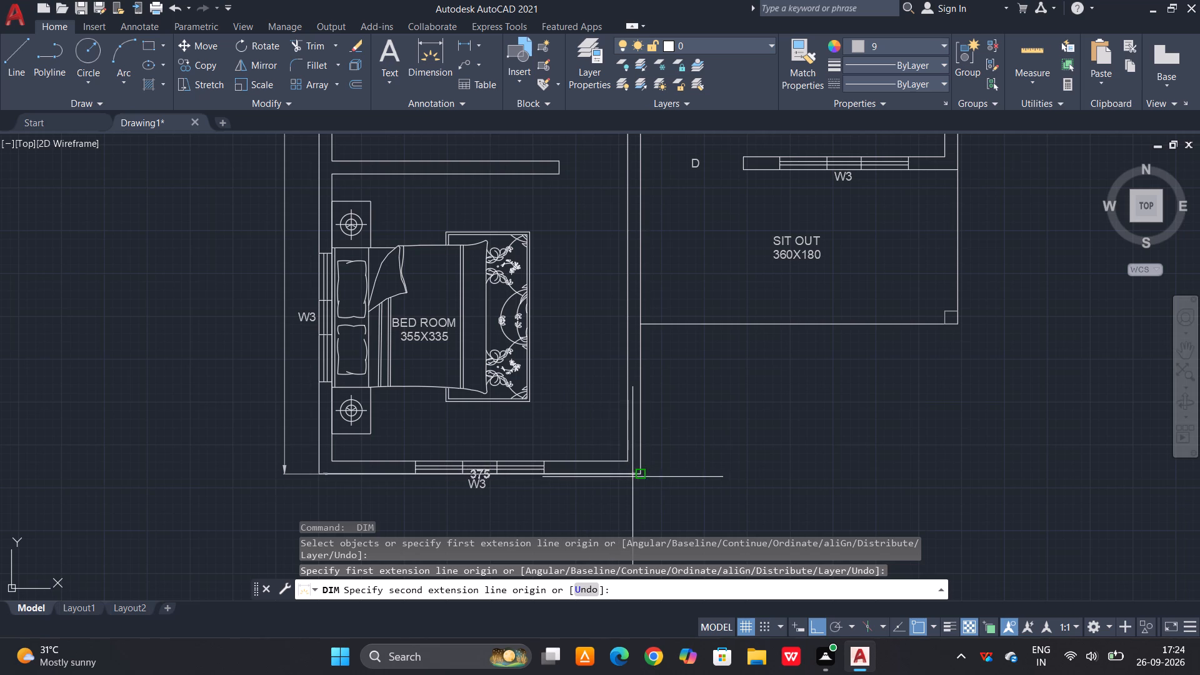
click(638, 475)
scroll(621, 475, down, 1)
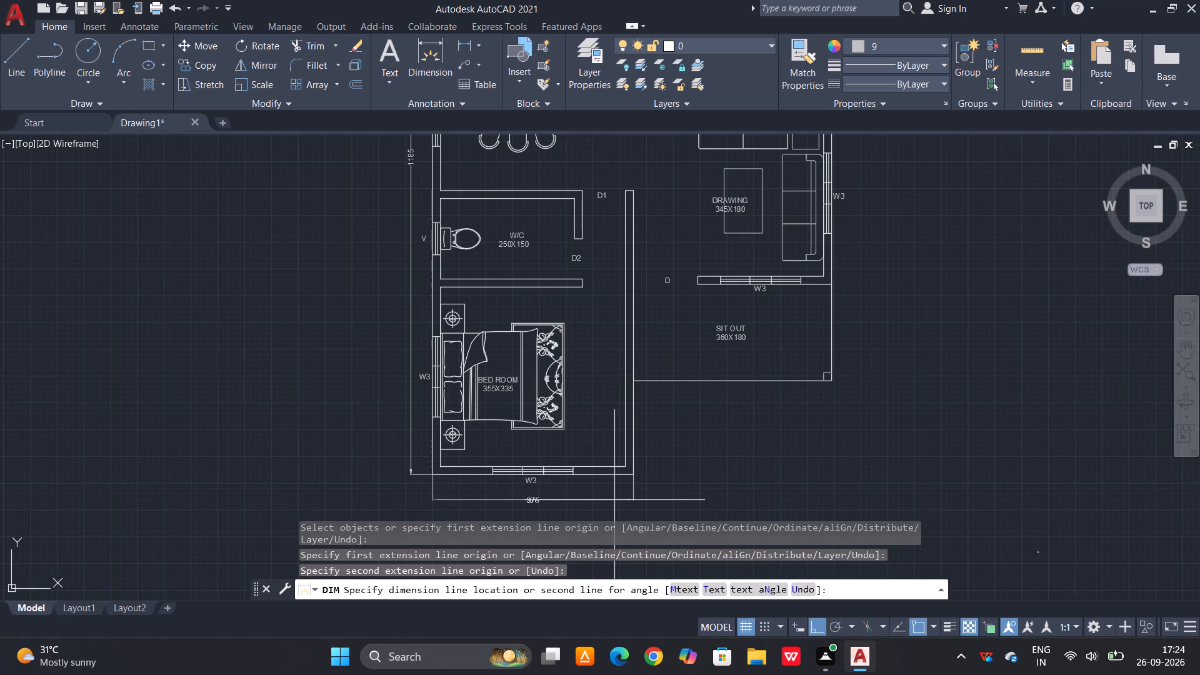
scroll(614, 491, up, 1)
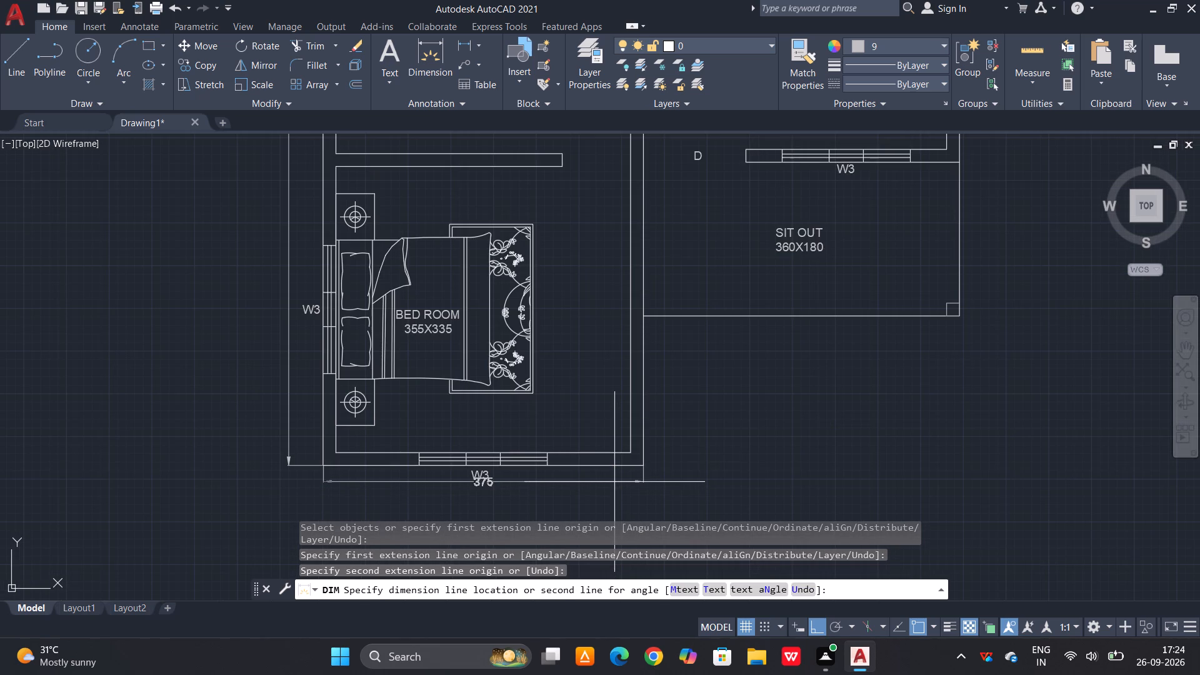
click(612, 491)
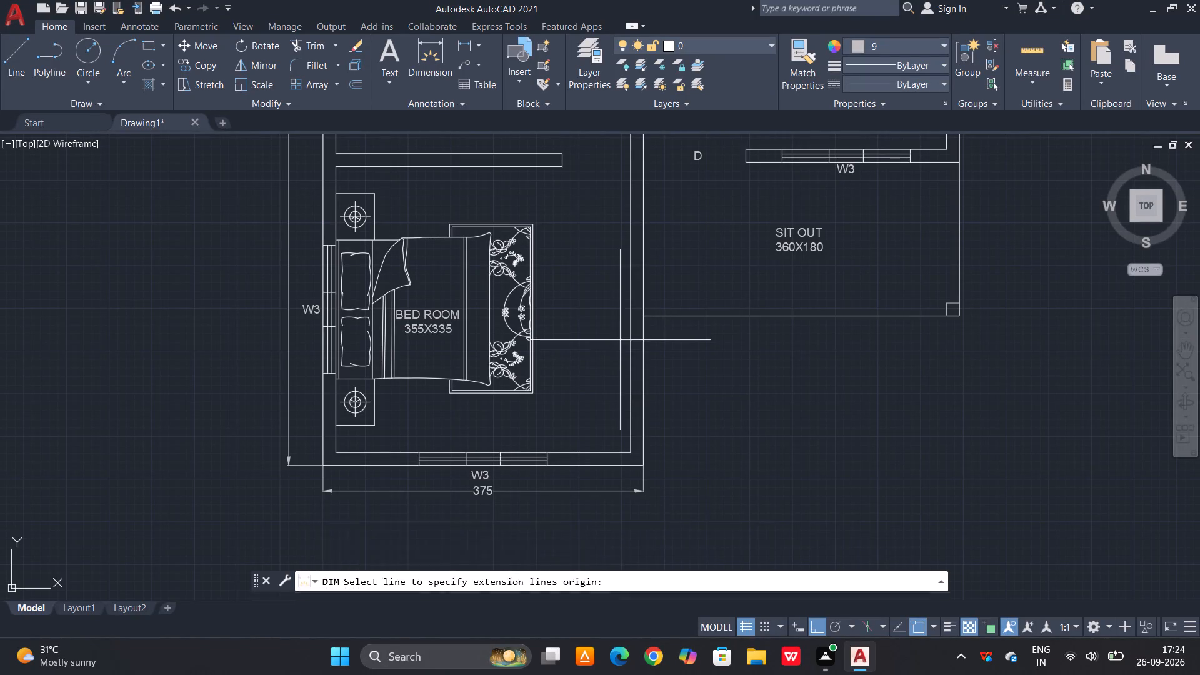
key(space)
Dimension the sit out's bottom edge from the bedroom wall to its outer corner, placing the dimension line below the edge.
key(space)
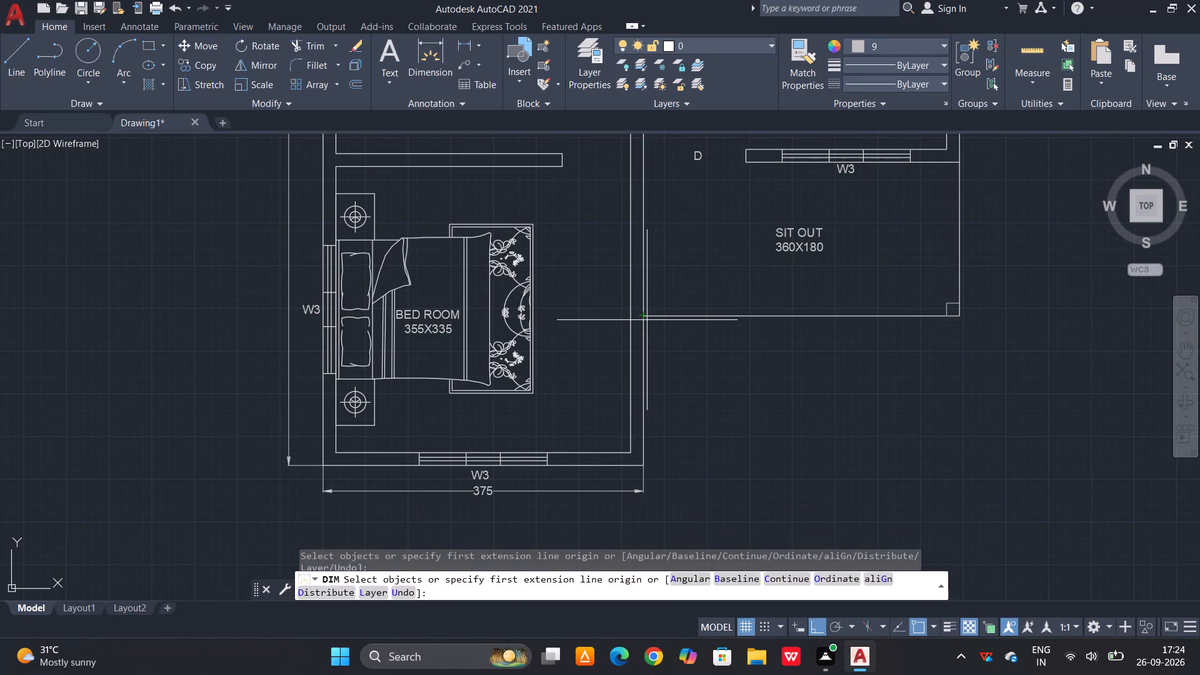
click(646, 318)
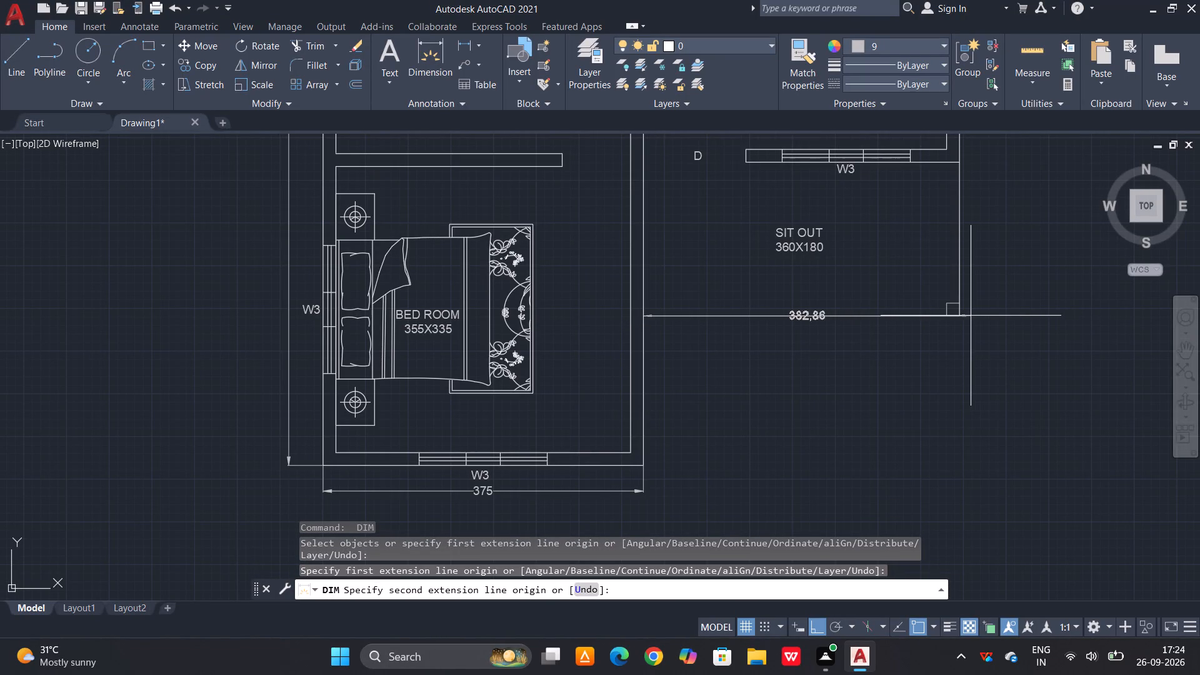
click(958, 316)
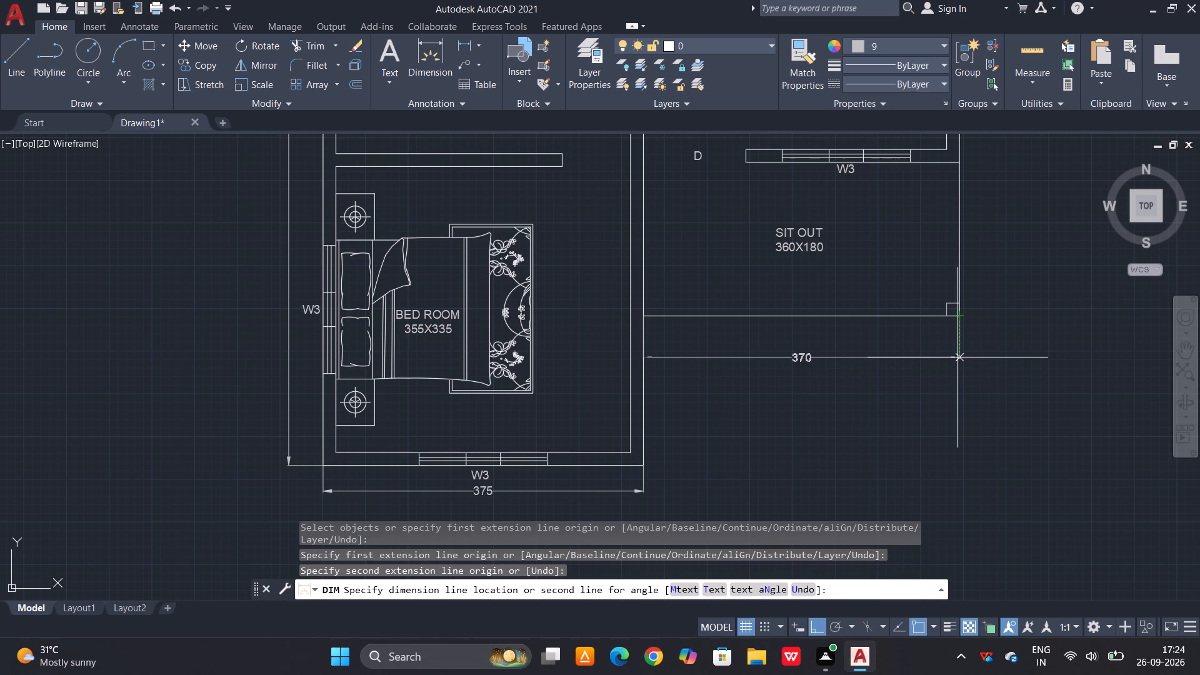
click(957, 348)
key(space)
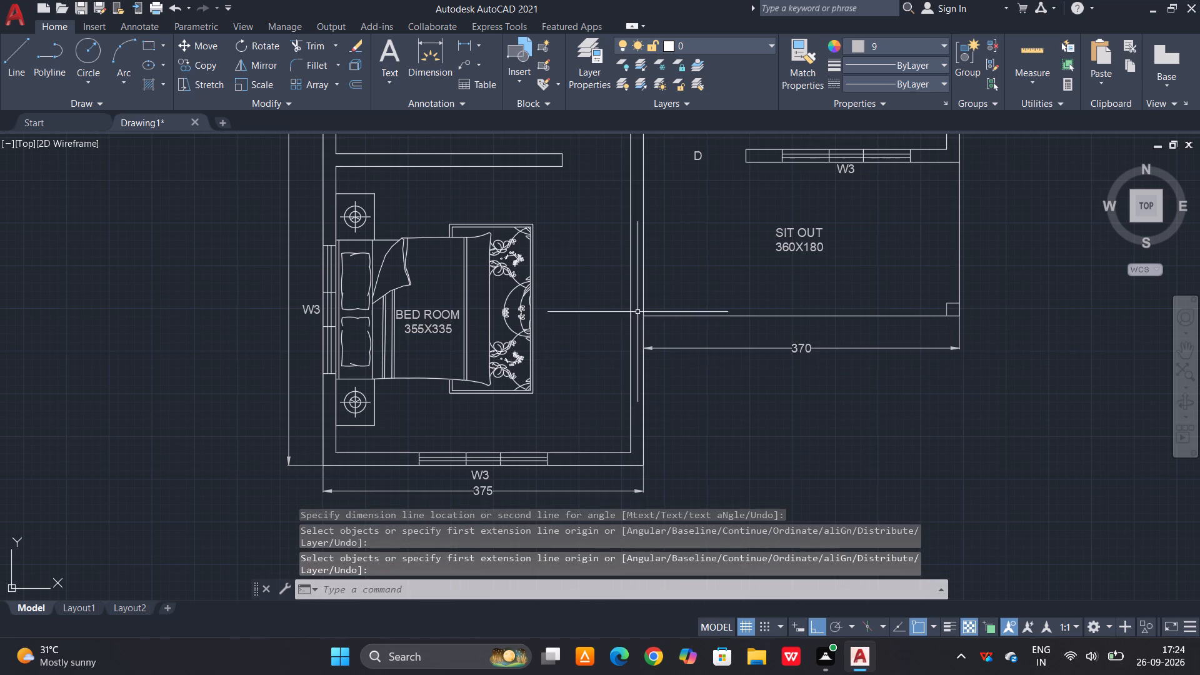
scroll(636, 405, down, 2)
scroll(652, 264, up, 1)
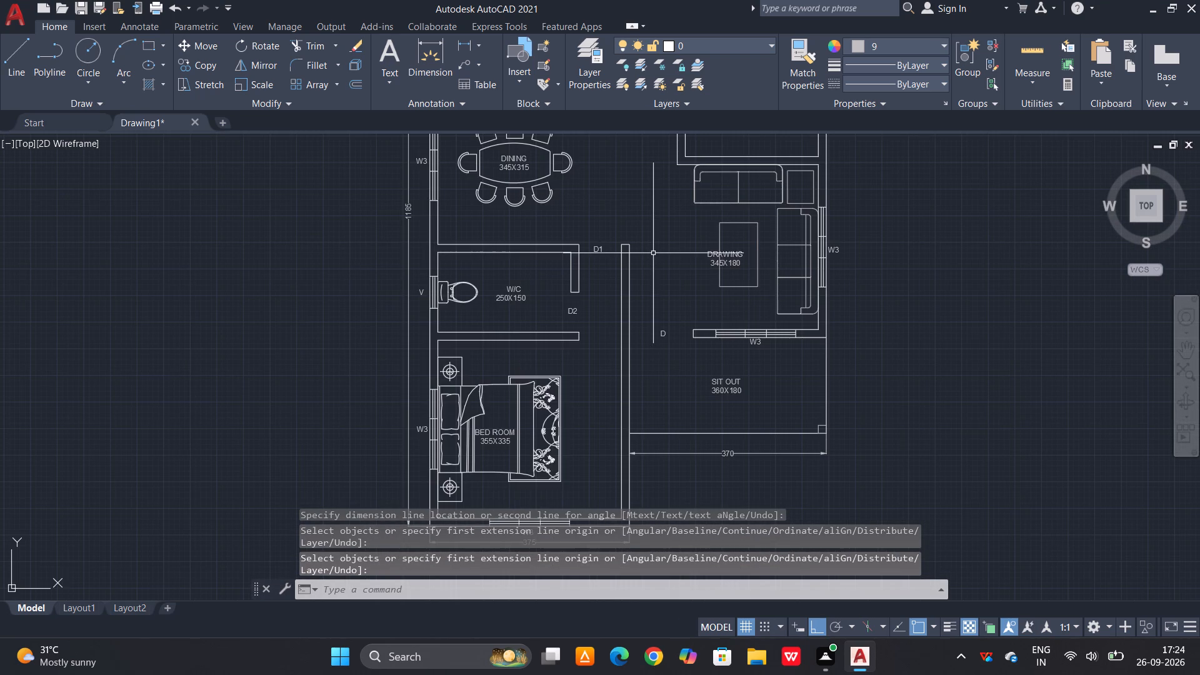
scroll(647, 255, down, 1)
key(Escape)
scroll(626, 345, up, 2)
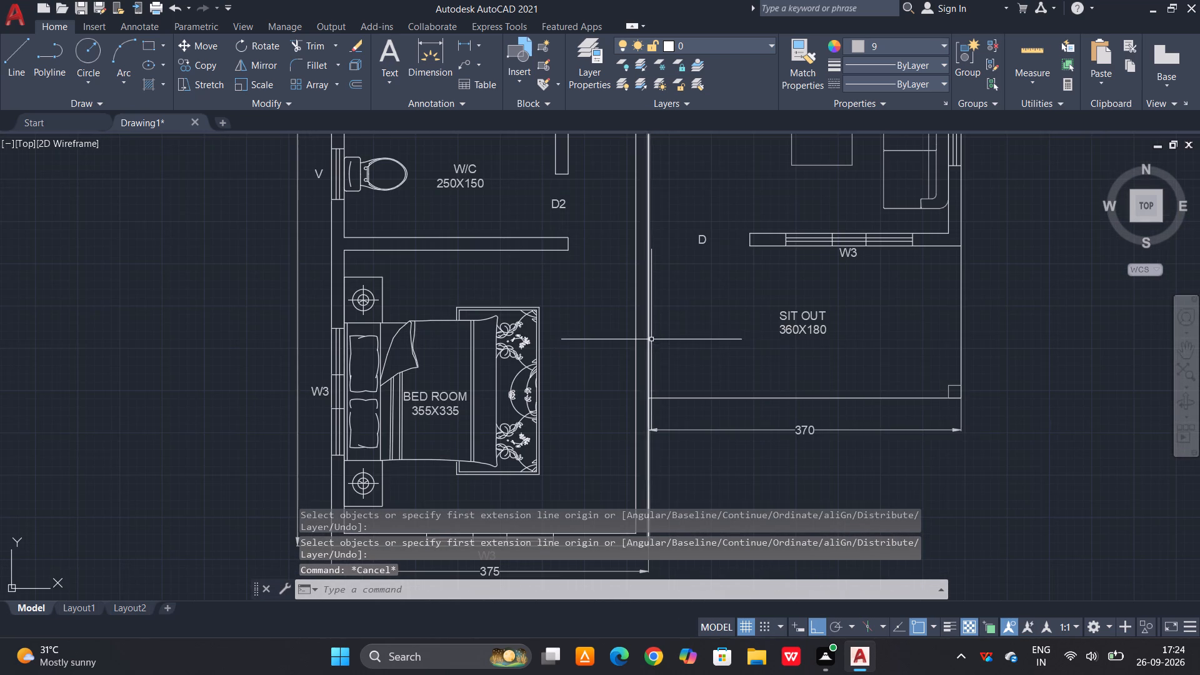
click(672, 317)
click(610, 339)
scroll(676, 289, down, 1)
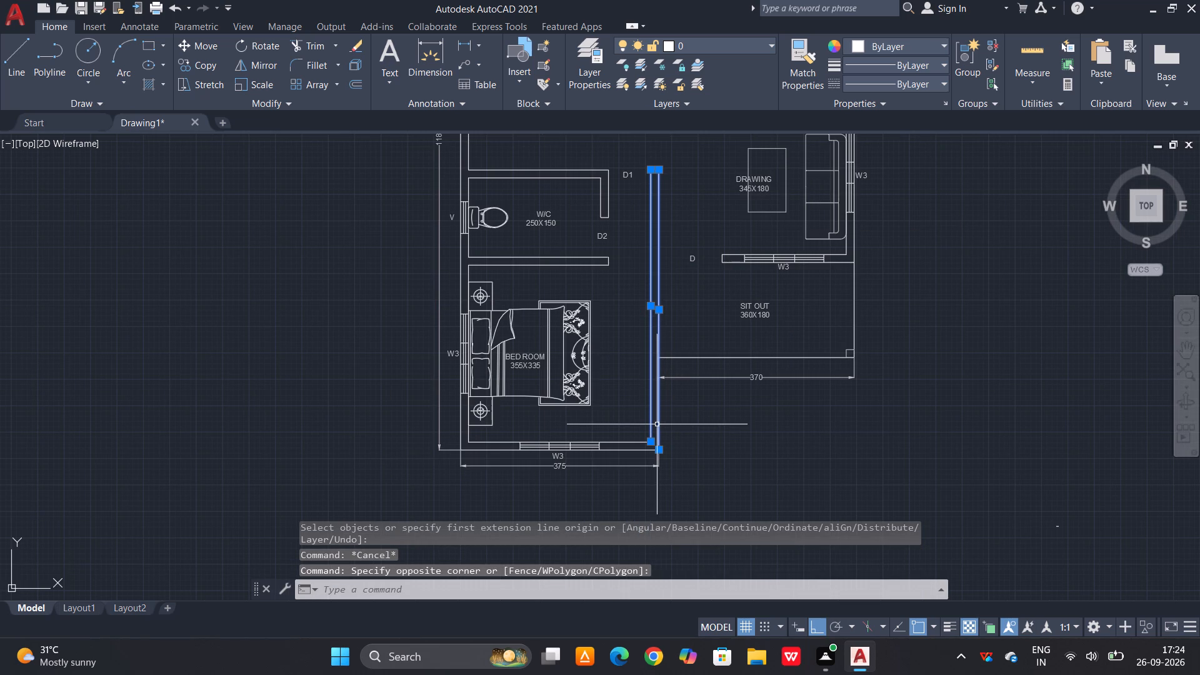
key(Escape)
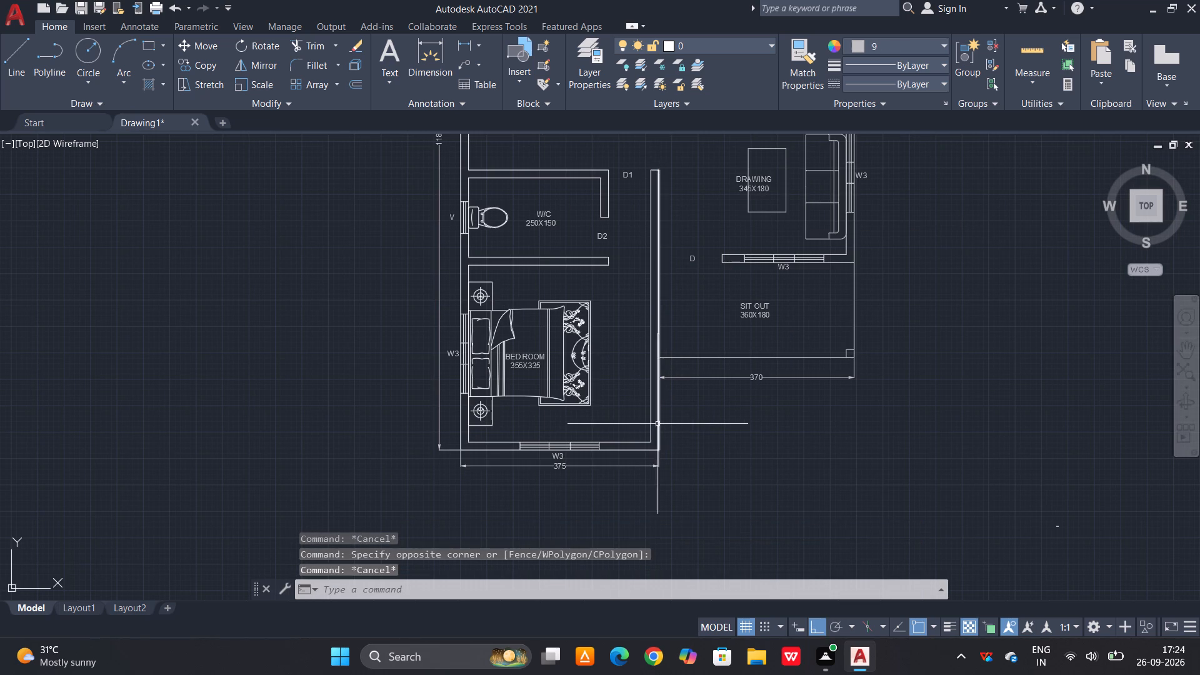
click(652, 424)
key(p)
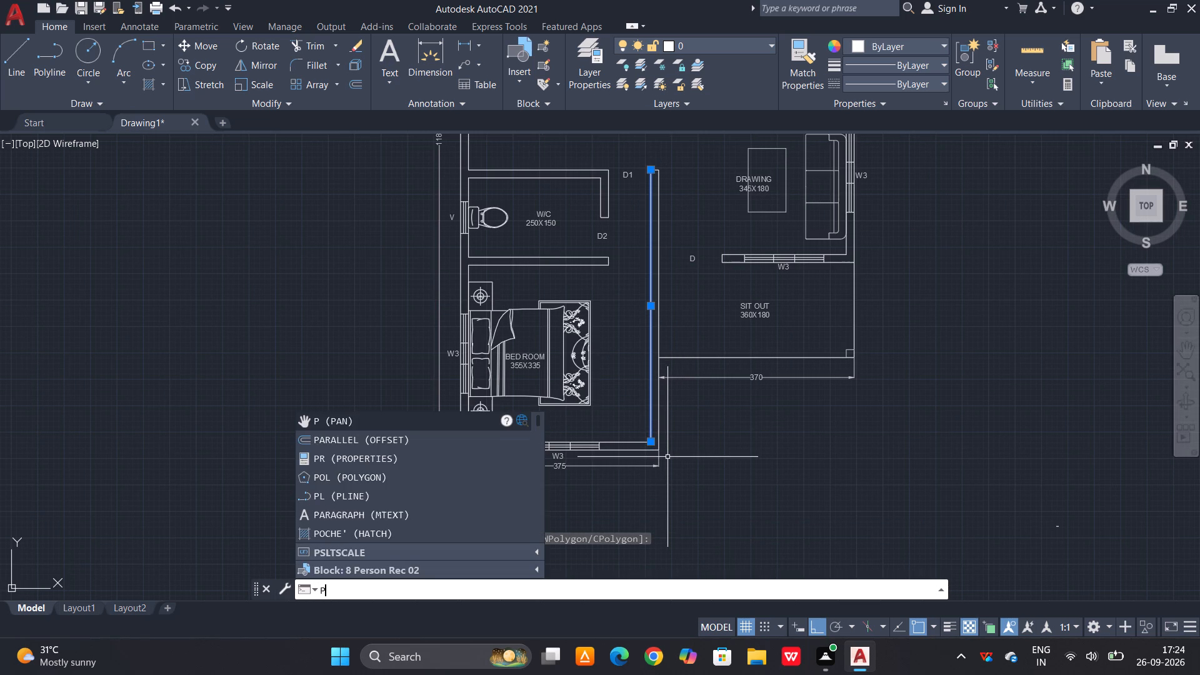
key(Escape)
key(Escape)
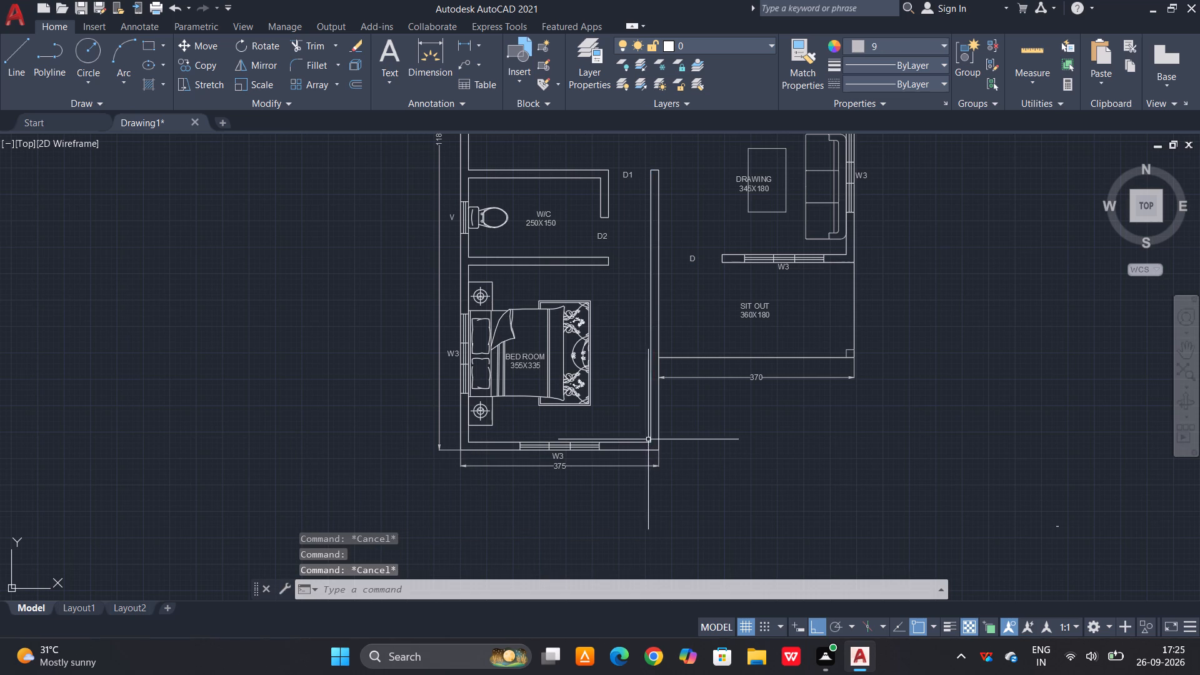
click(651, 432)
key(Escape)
Offset both face lines of the wall between the lower bedroom and sit out by 10 towards the sit out.
text(O 10)
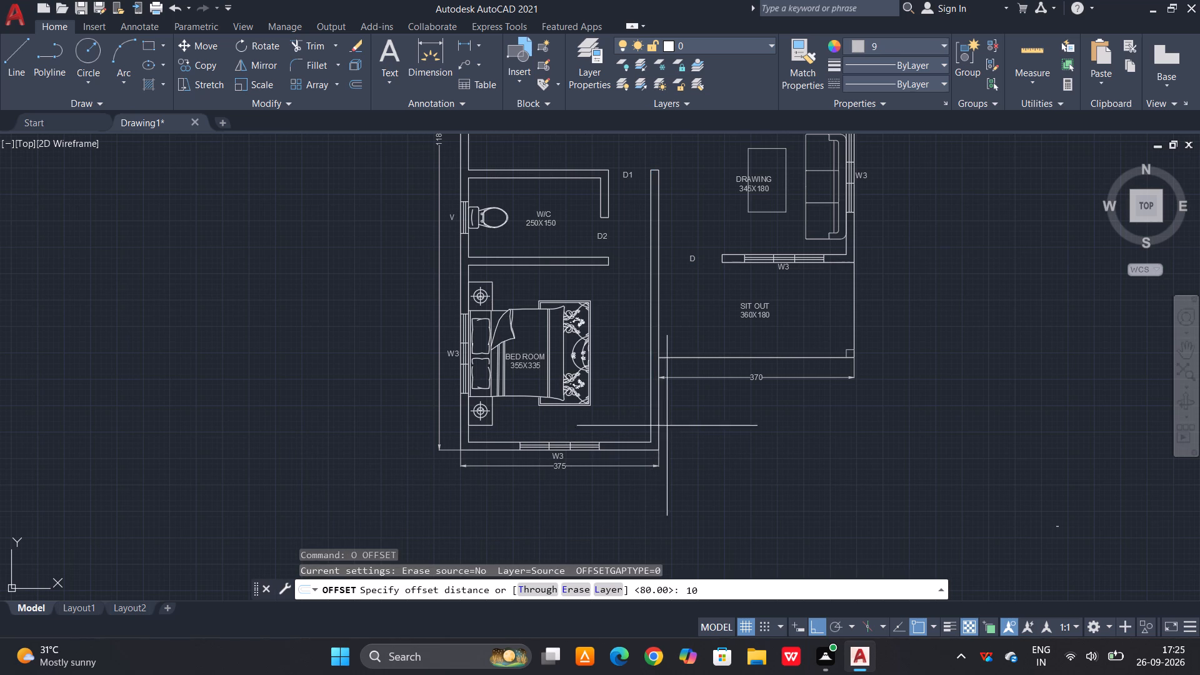
key(space)
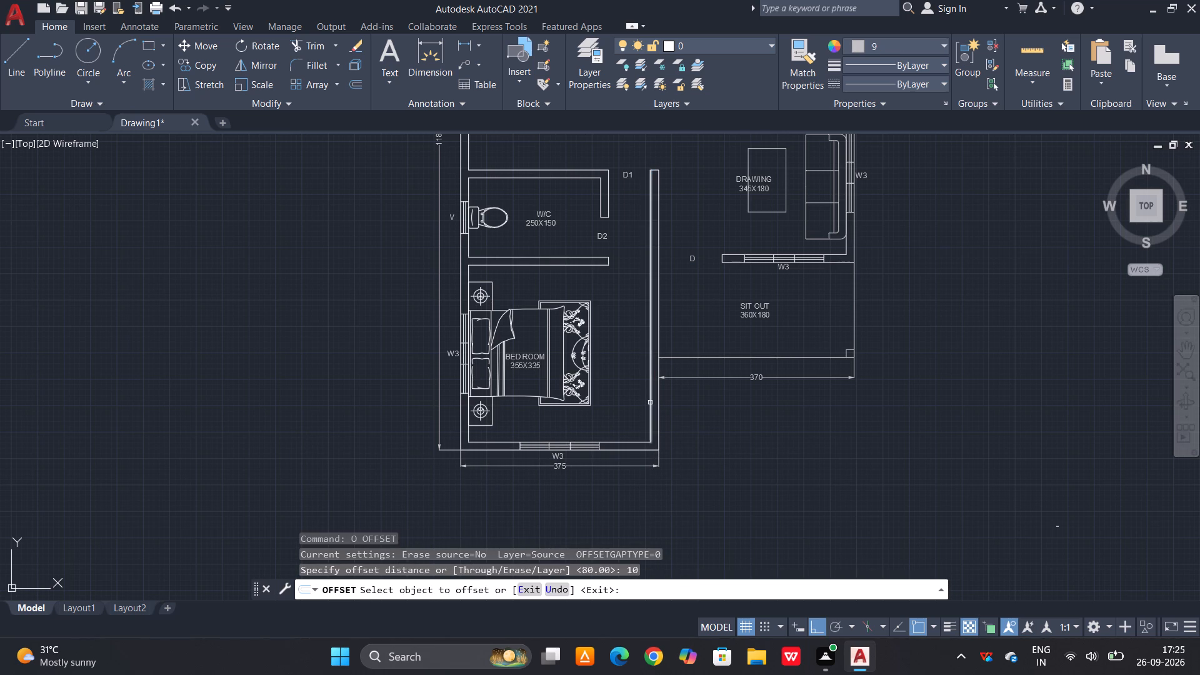
click(650, 402)
click(662, 417)
scroll(644, 449, up, 2)
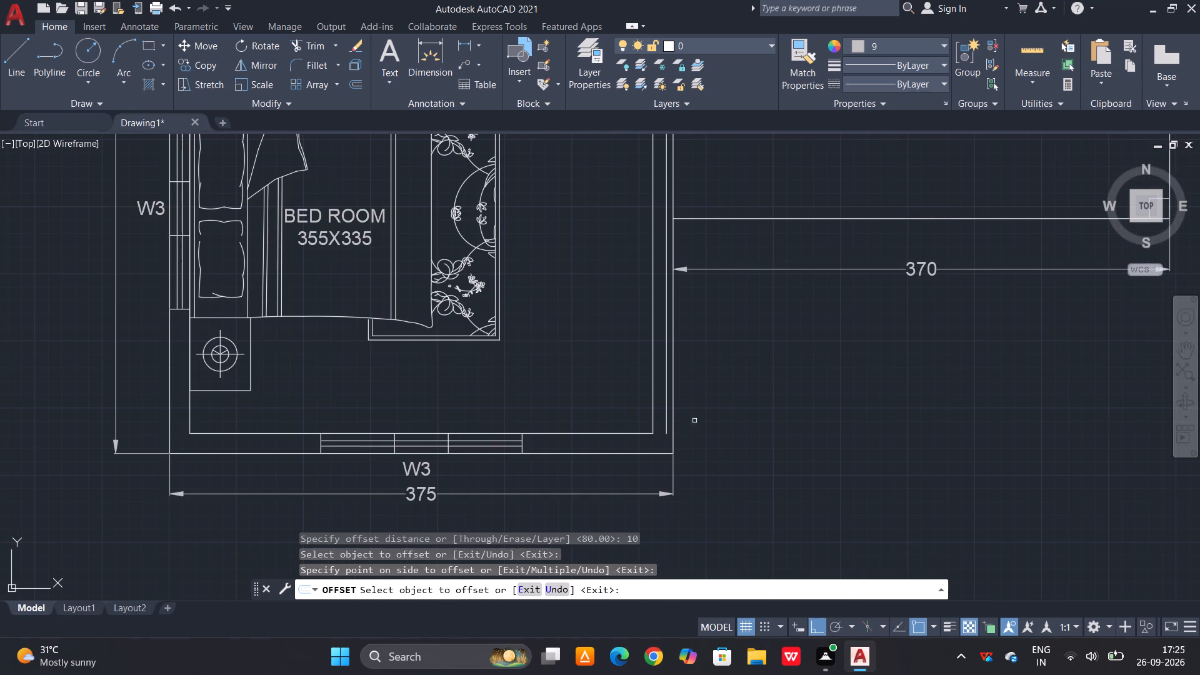
click(672, 414)
click(732, 403)
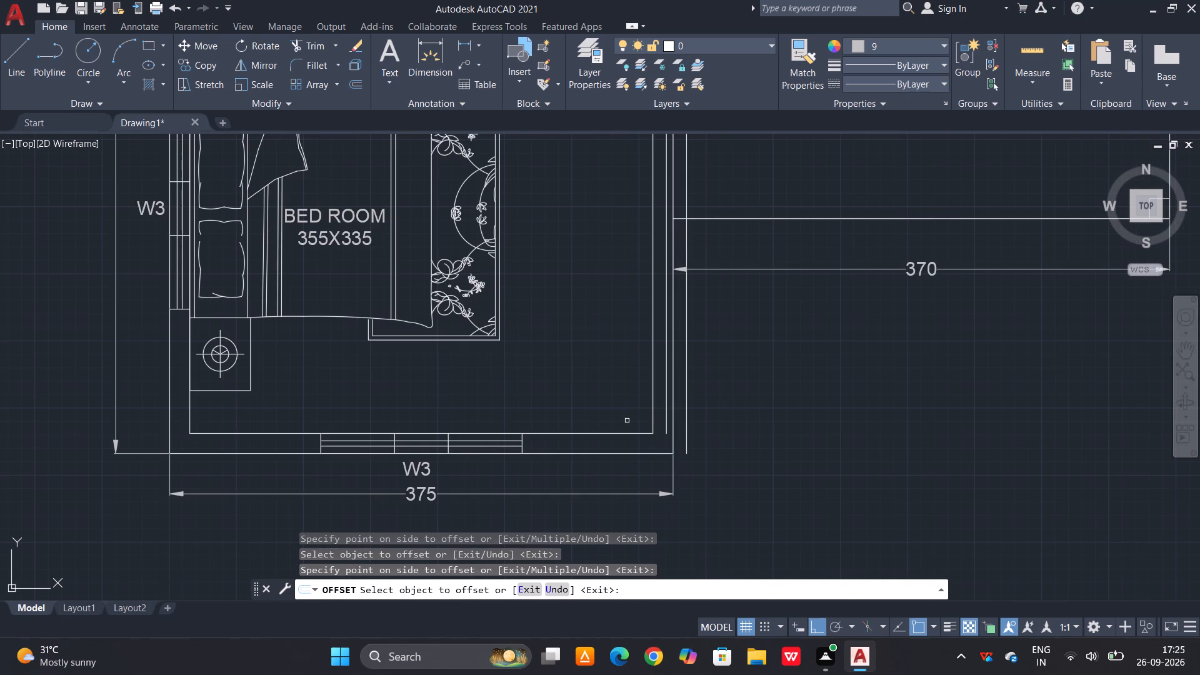
scroll(626, 421, up, 1)
key(Escape)
Delete the two original face lines of the wall between the lower bedroom and sit out.
click(672, 400)
click(661, 404)
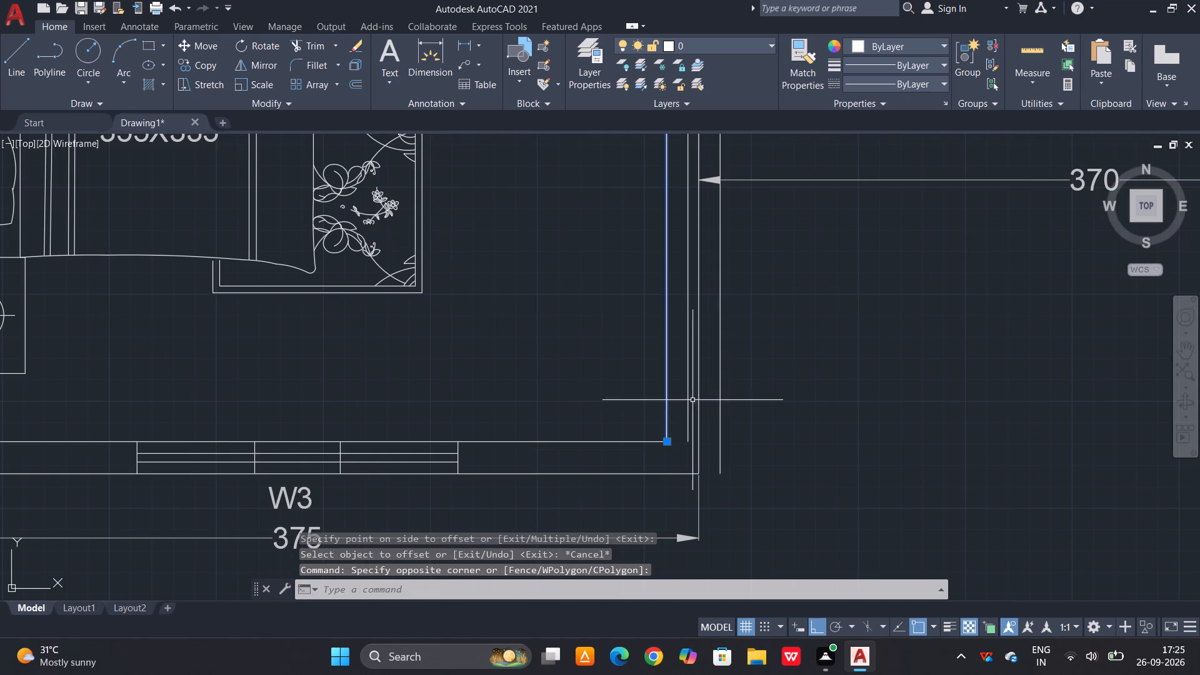
click(699, 394)
key(Delete)
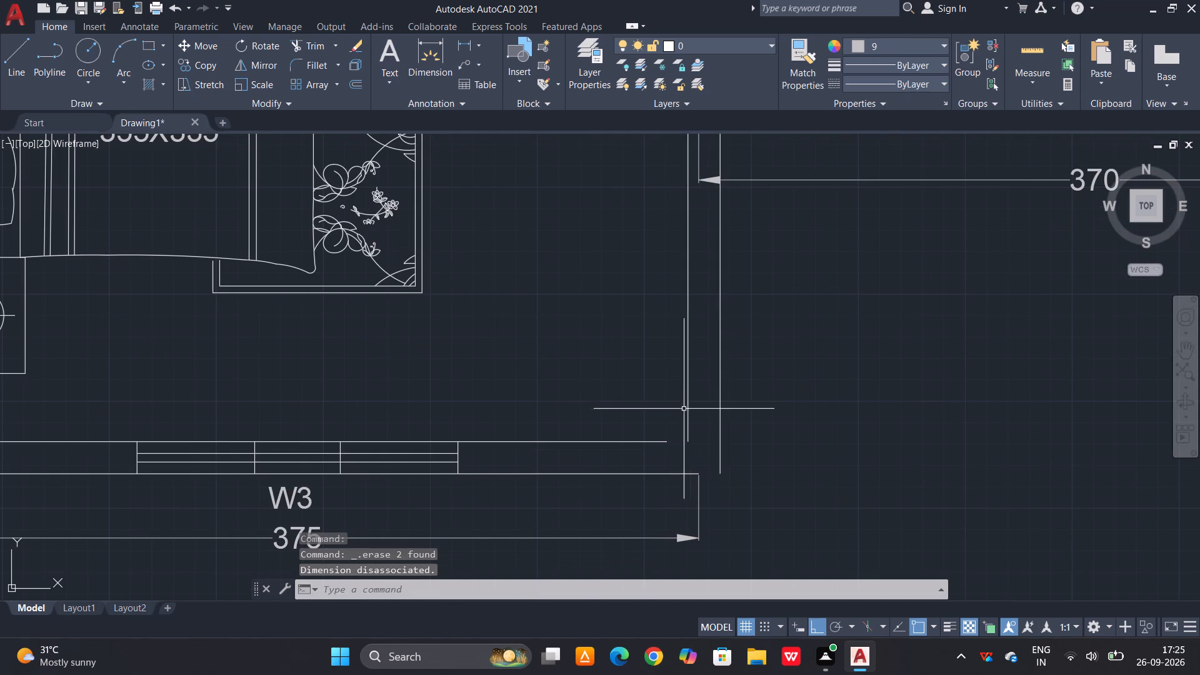
Fillet the inner and outer bottom wall lines of the lower bedroom to the offset wall lines, forming sharp corners.
text(F)
key(space)
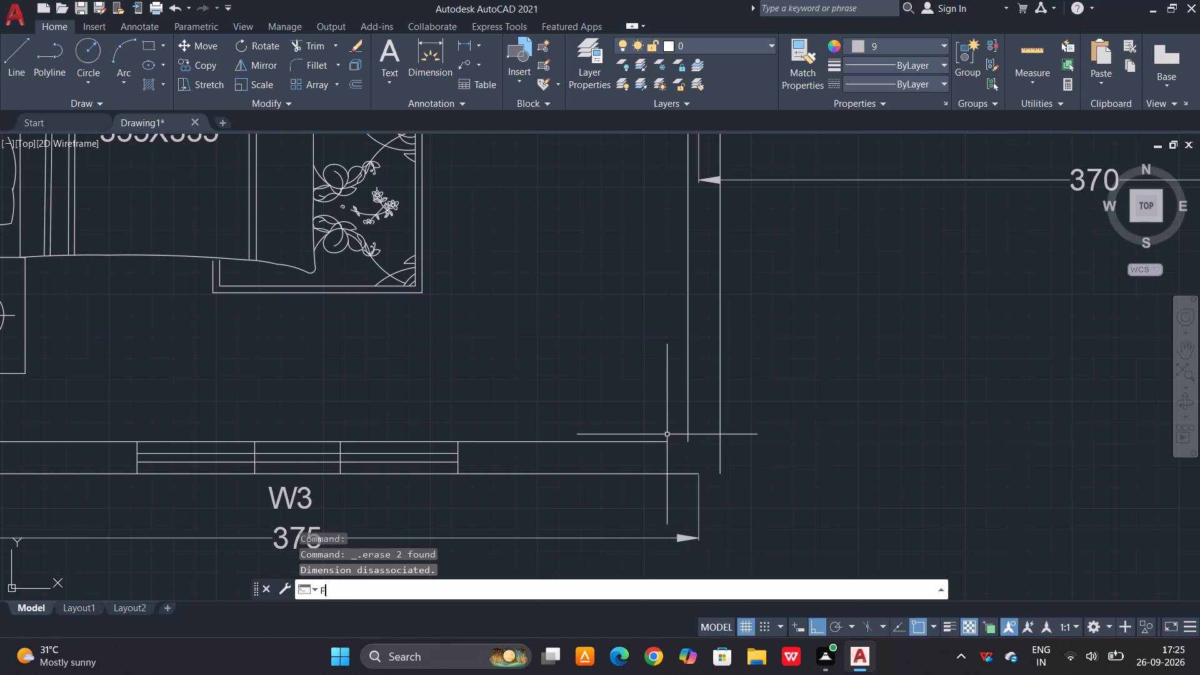
click(649, 444)
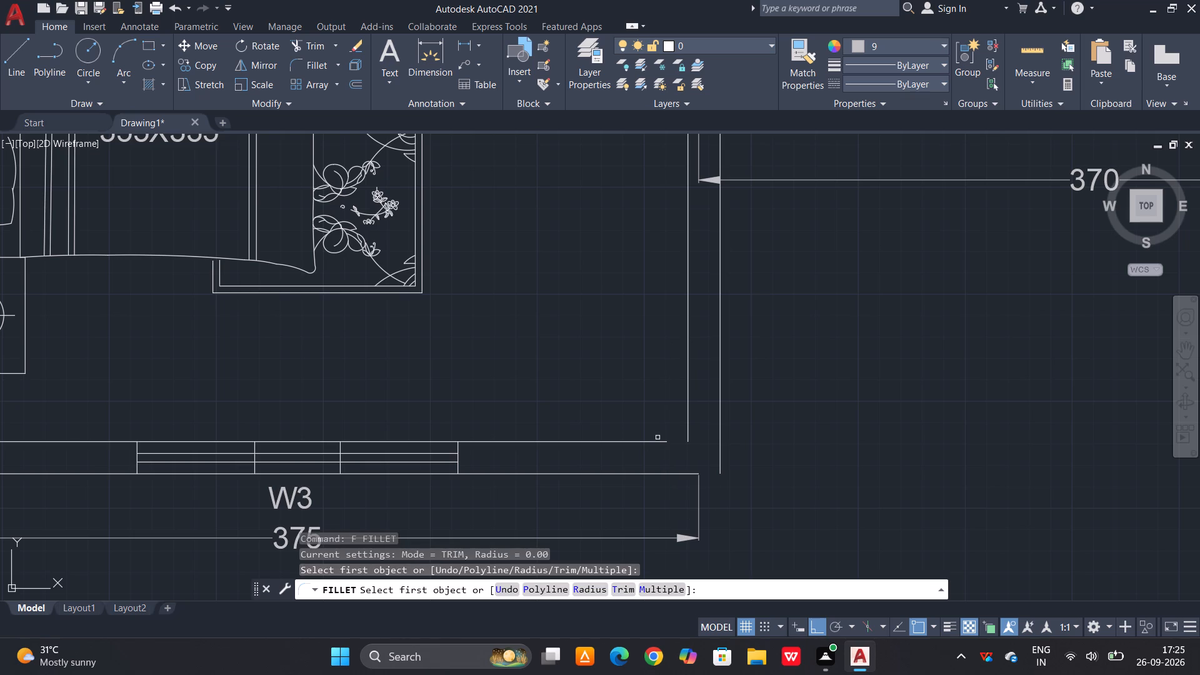
click(659, 438)
click(658, 441)
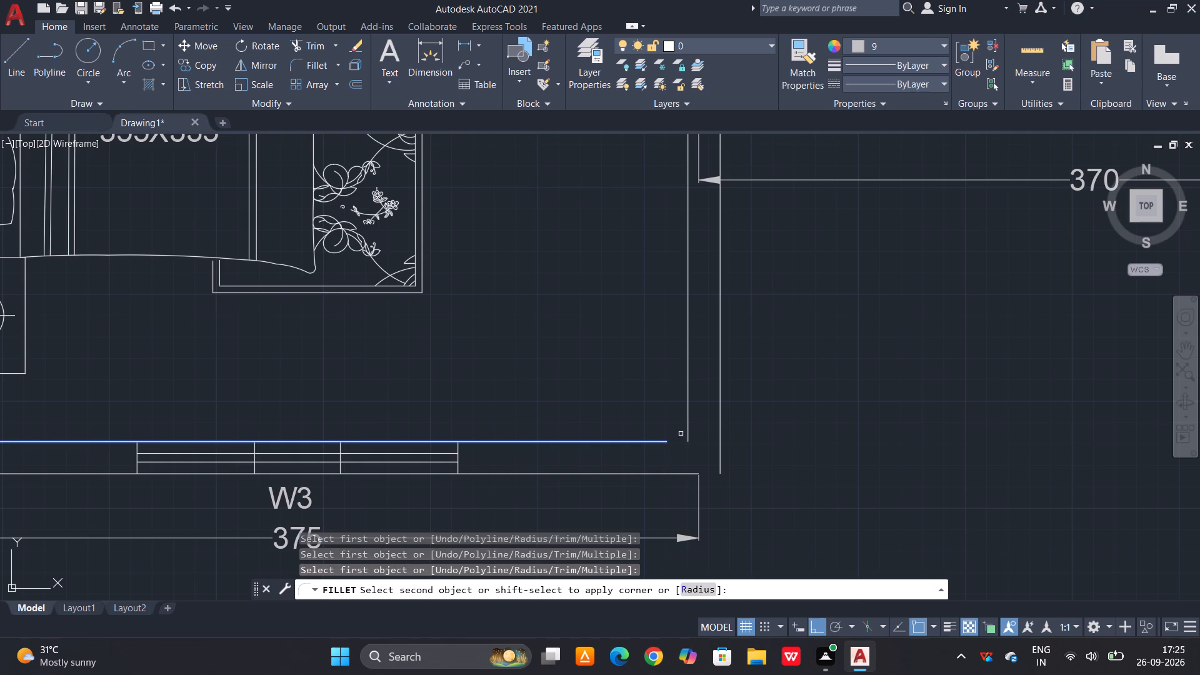
click(685, 424)
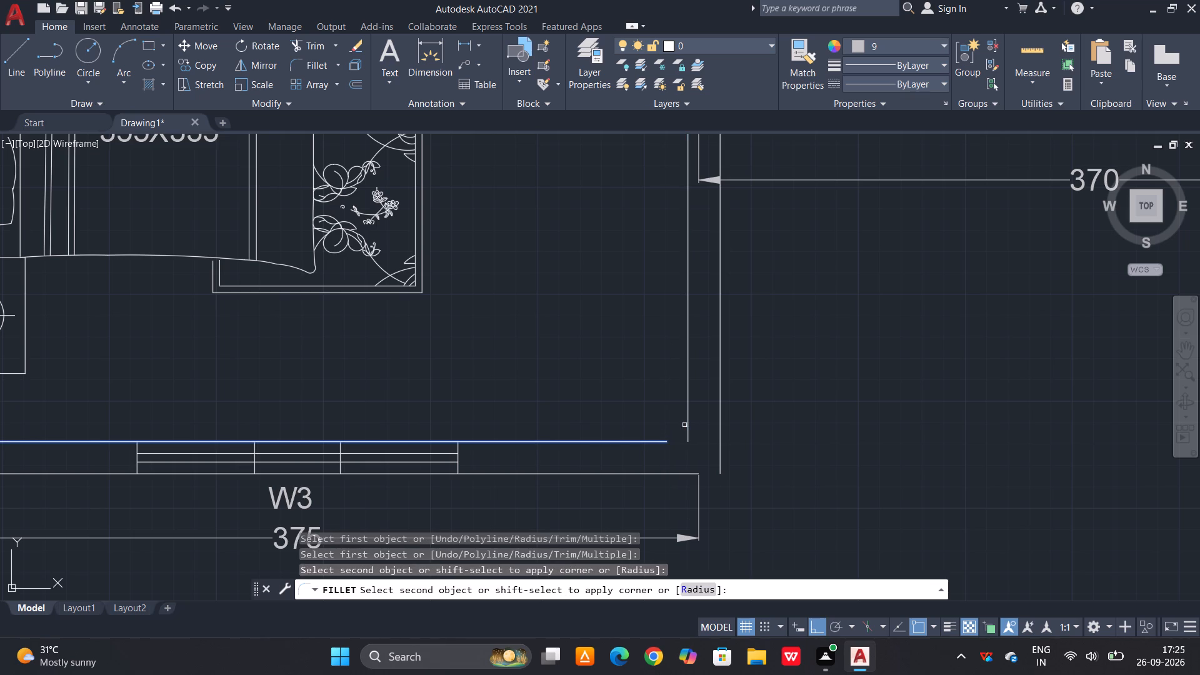
click(691, 419)
click(685, 424)
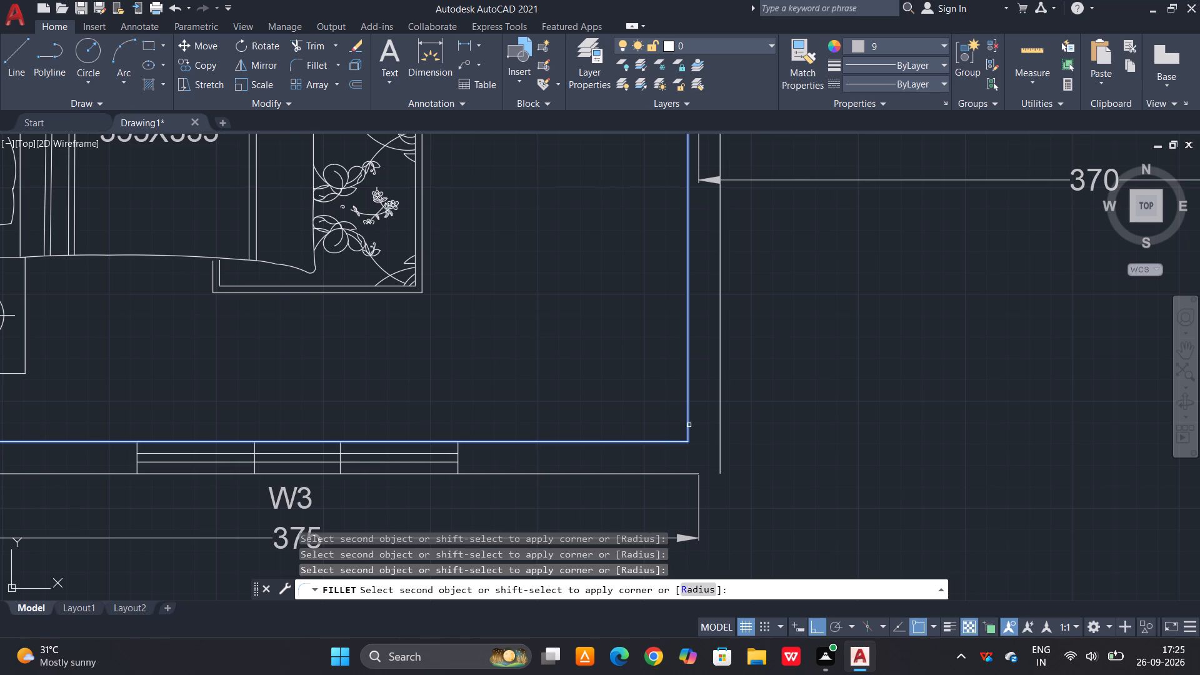
click(689, 426)
key(space)
click(671, 472)
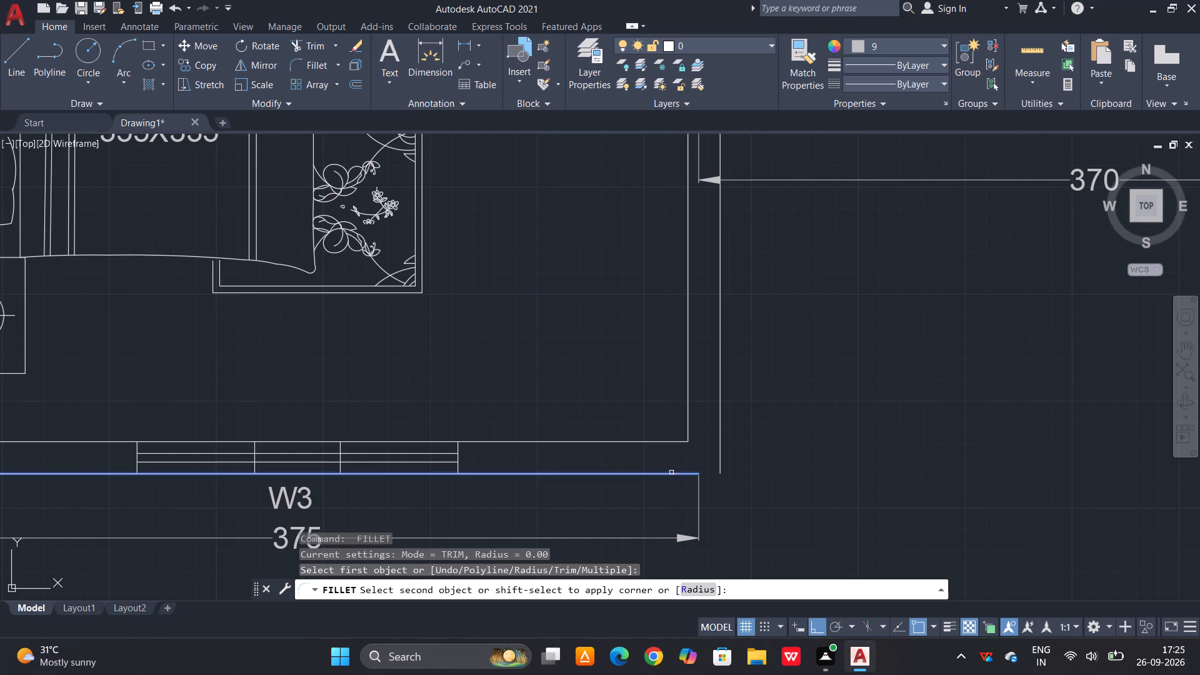
click(720, 452)
scroll(722, 440, down, 2)
scroll(677, 475, up, 1)
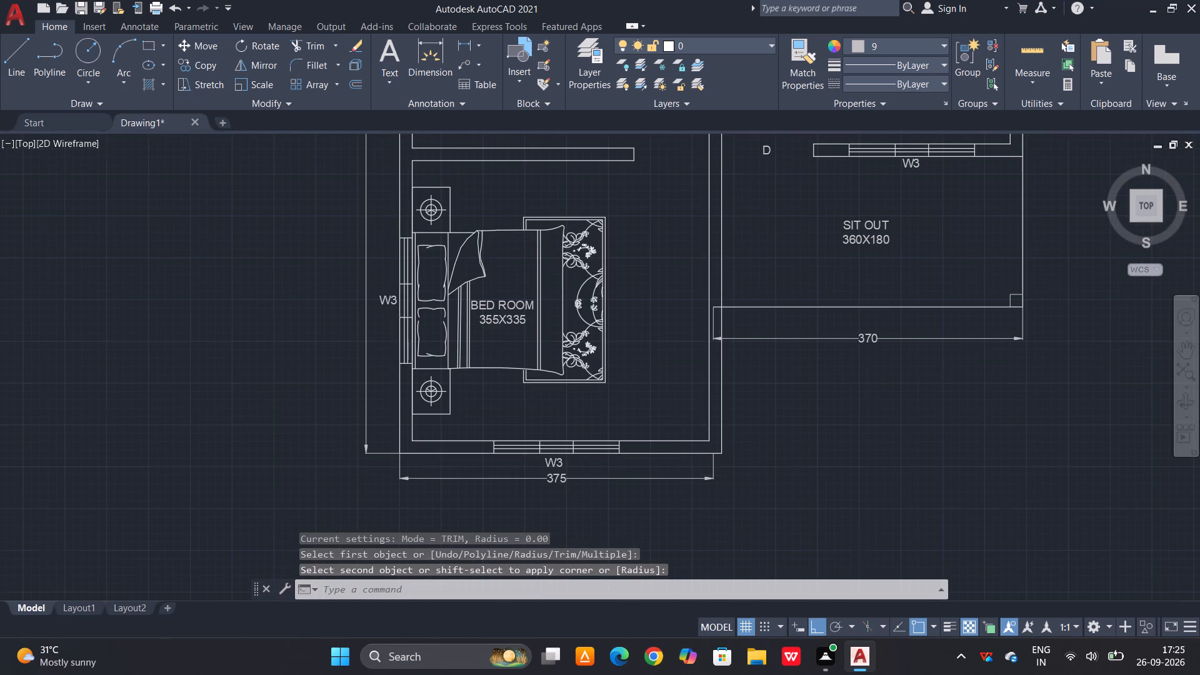
key(Escape)
key(Escape)
key(Escape)
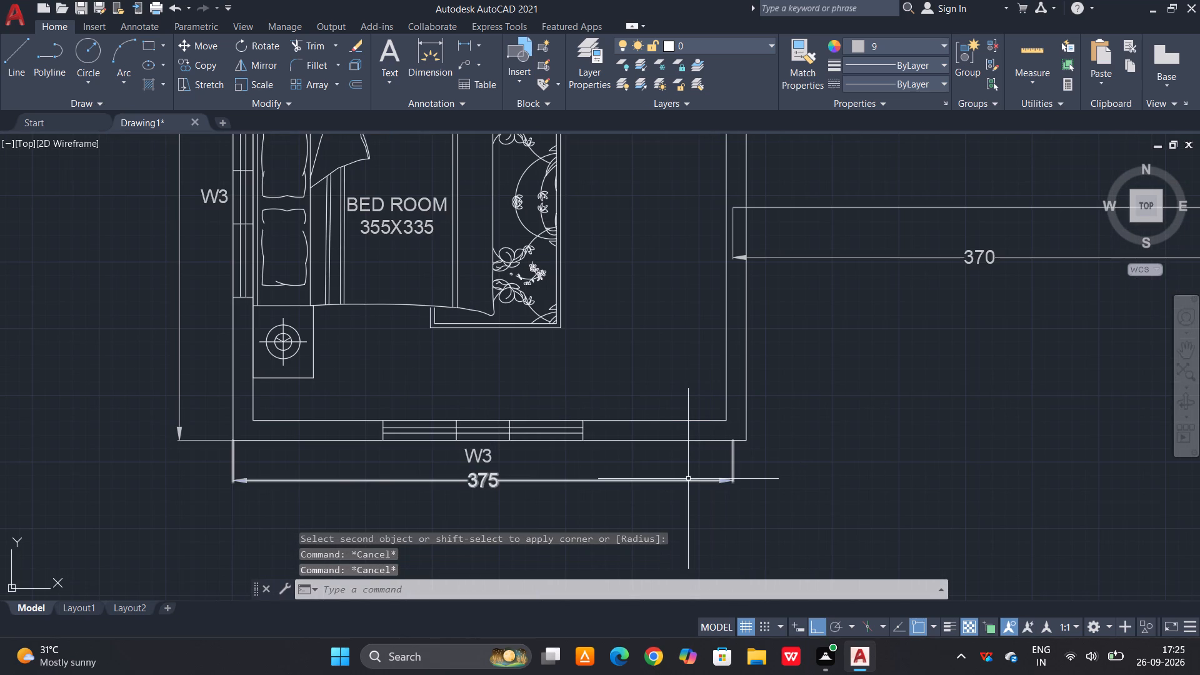
Delete the outdated width dimension below the lower bedroom's bottom wall.
click(680, 477)
click(630, 495)
key(Delete)
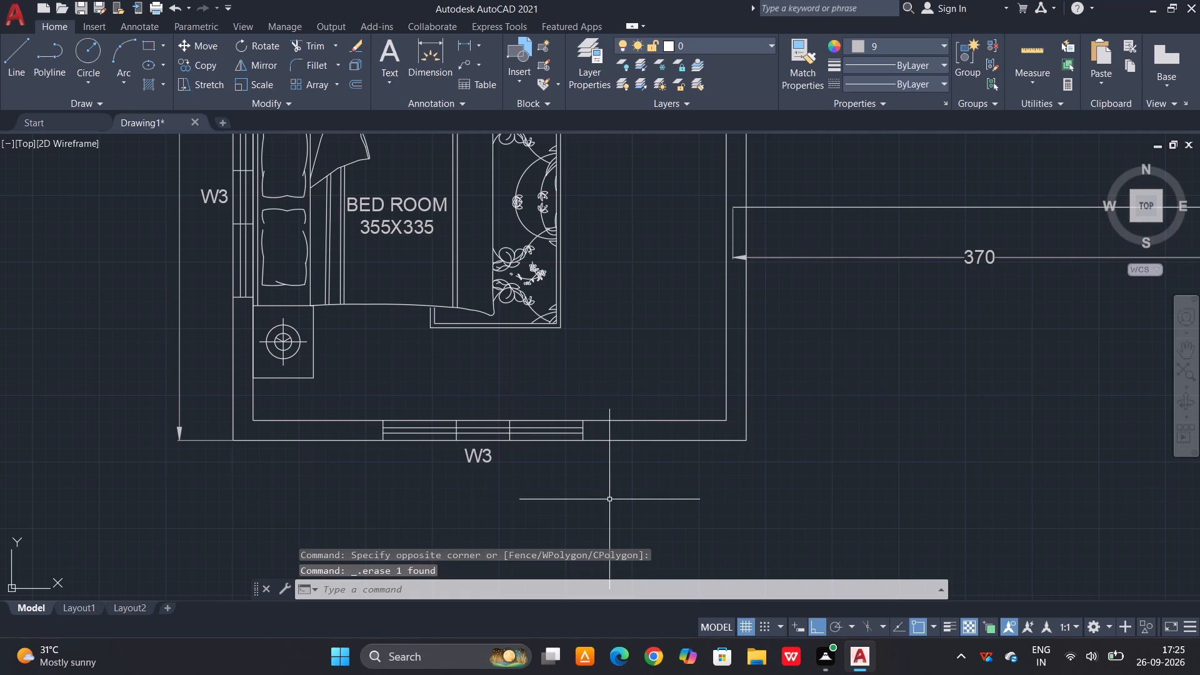
Dimension the lower bedroom's outer width between its bottom outer corners, placing the dimension line below the W3 label.
text(DIM)
key(space)
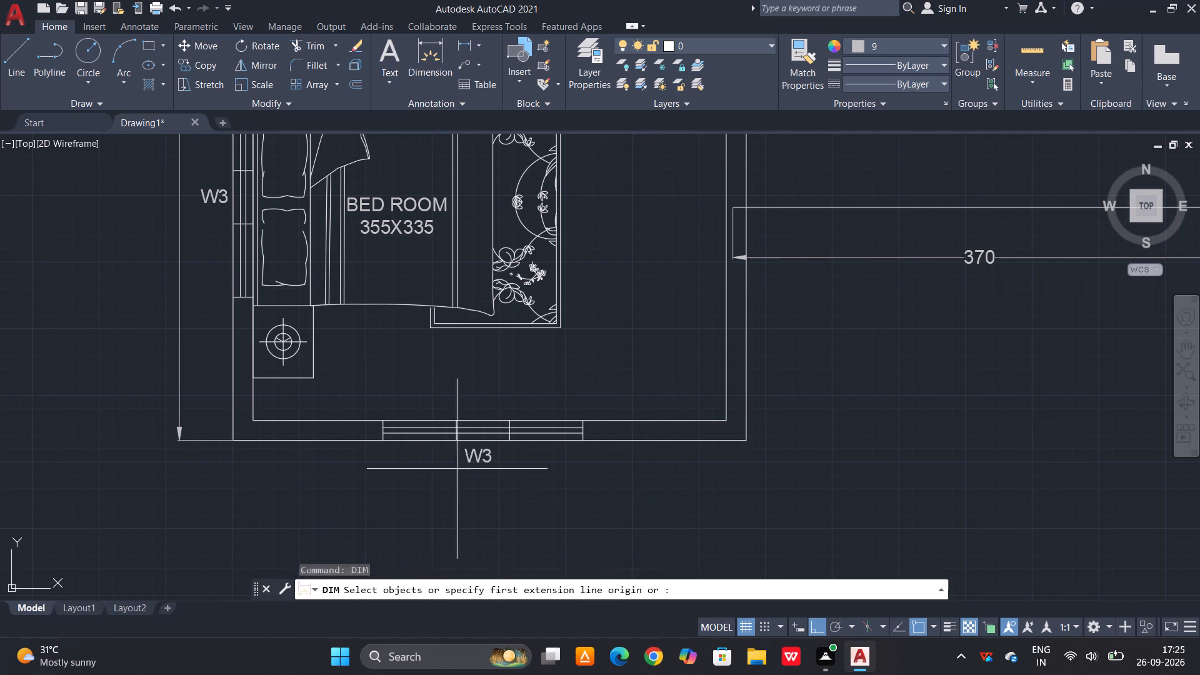
click(231, 441)
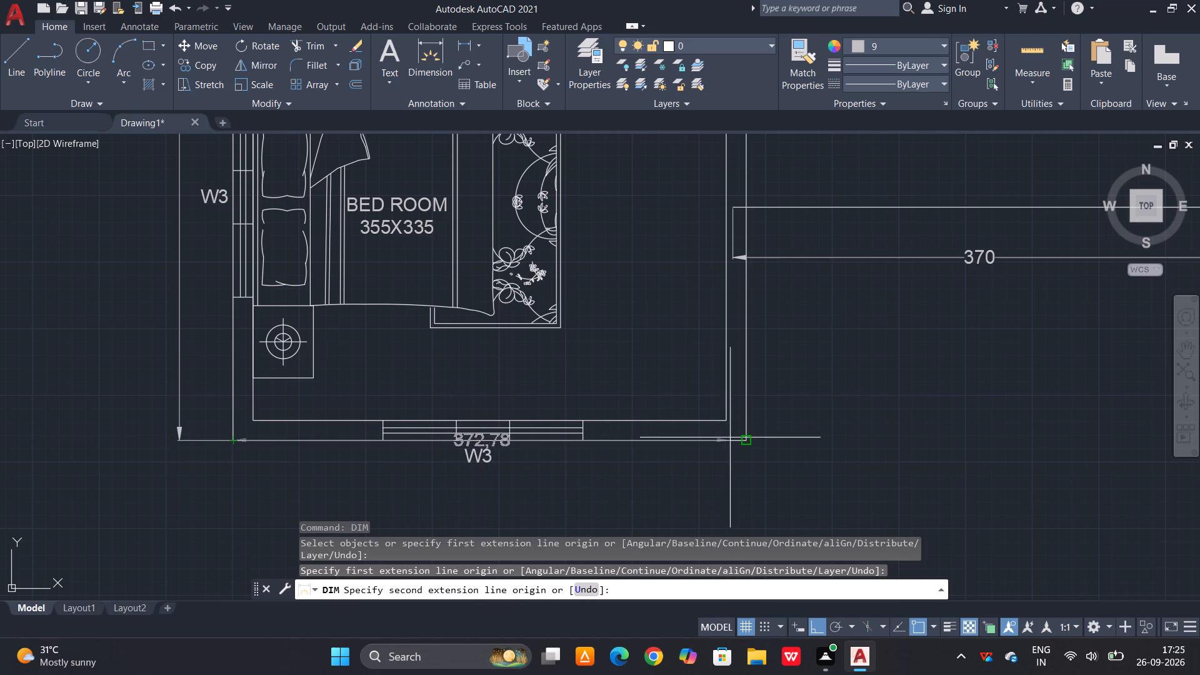
click(743, 437)
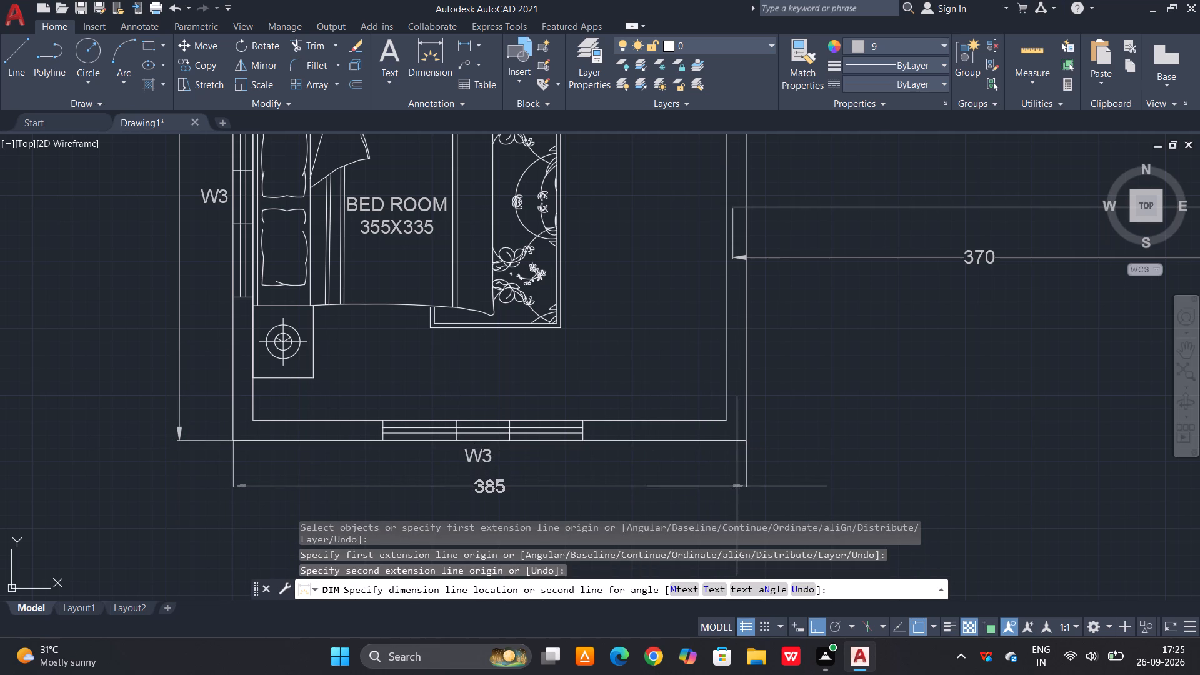
click(737, 486)
scroll(757, 474, down, 2)
scroll(747, 100, up, 3)
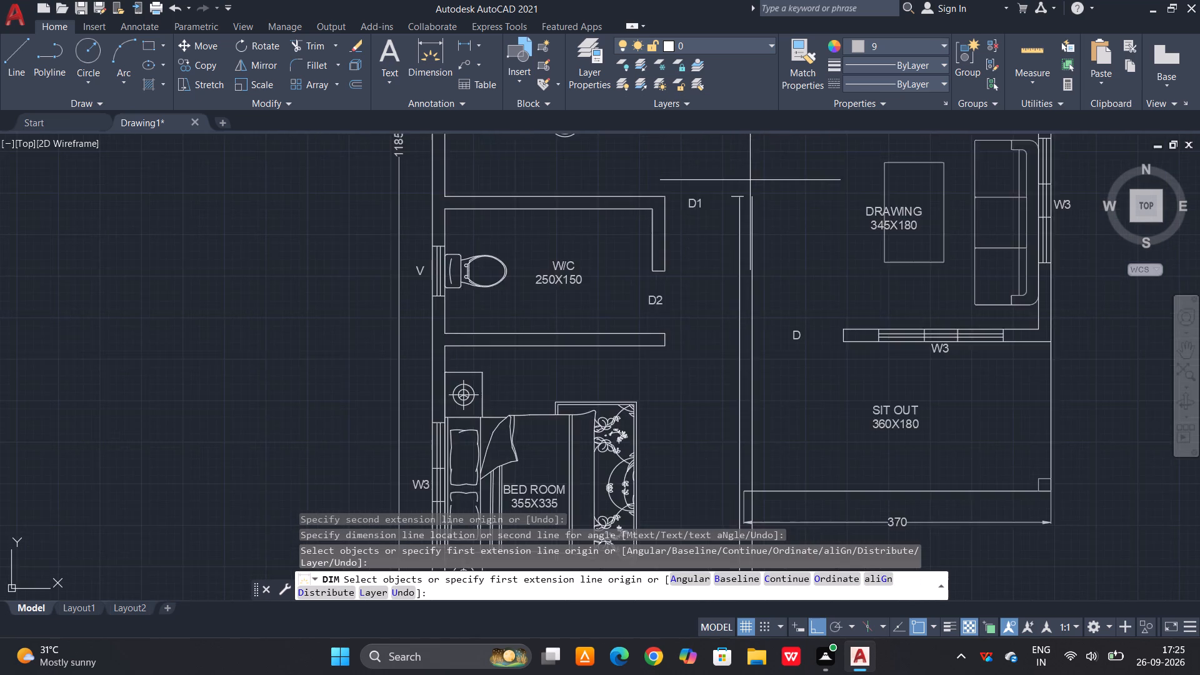
scroll(750, 180, up, 2)
click(709, 224)
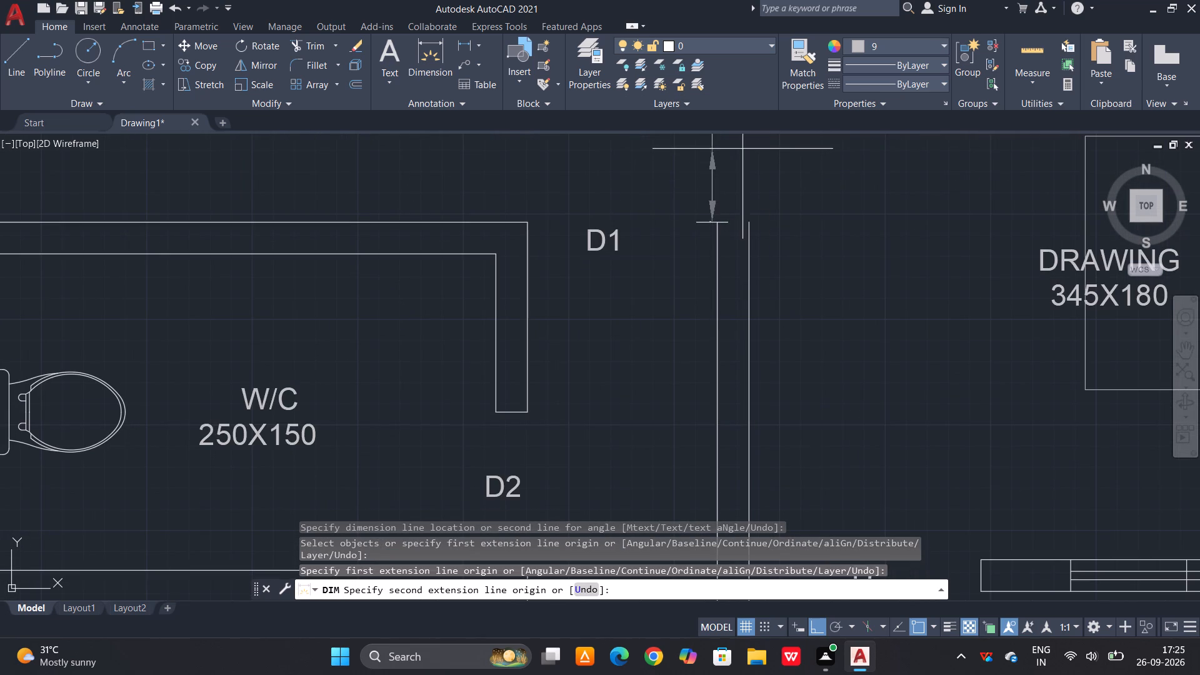
key(Escape)
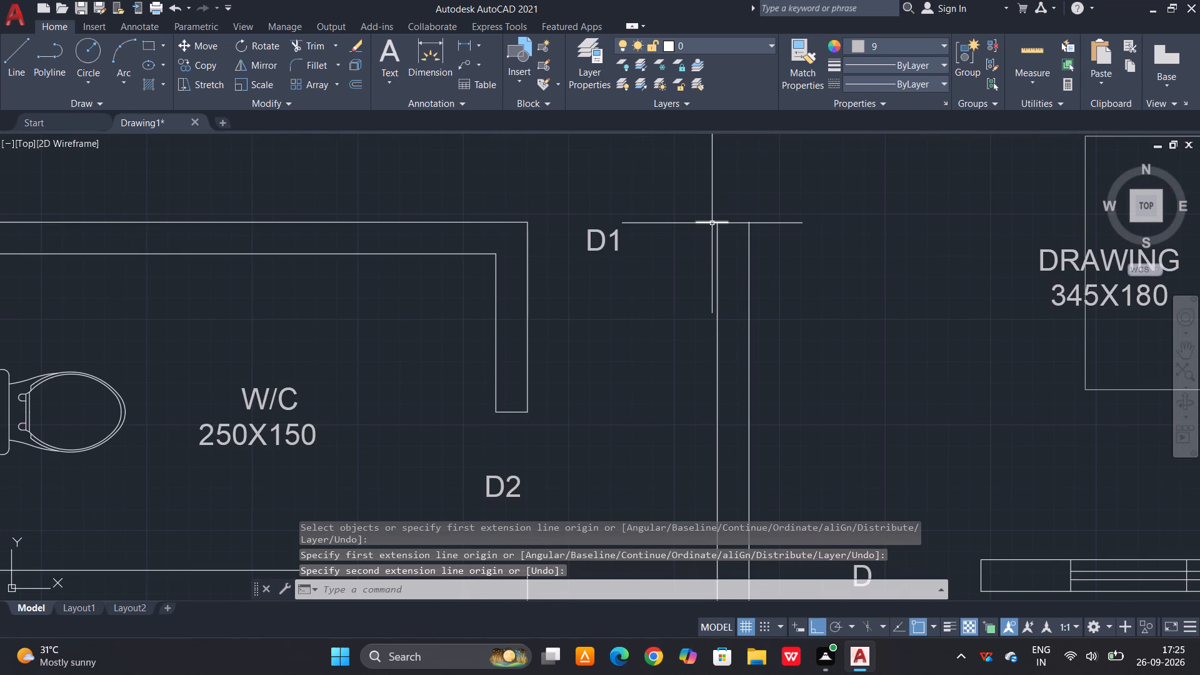
Replace the old end line near D1 with a new line closing the top of the offset wall.
click(712, 223)
key(Delete)
scroll(715, 230, up, 1)
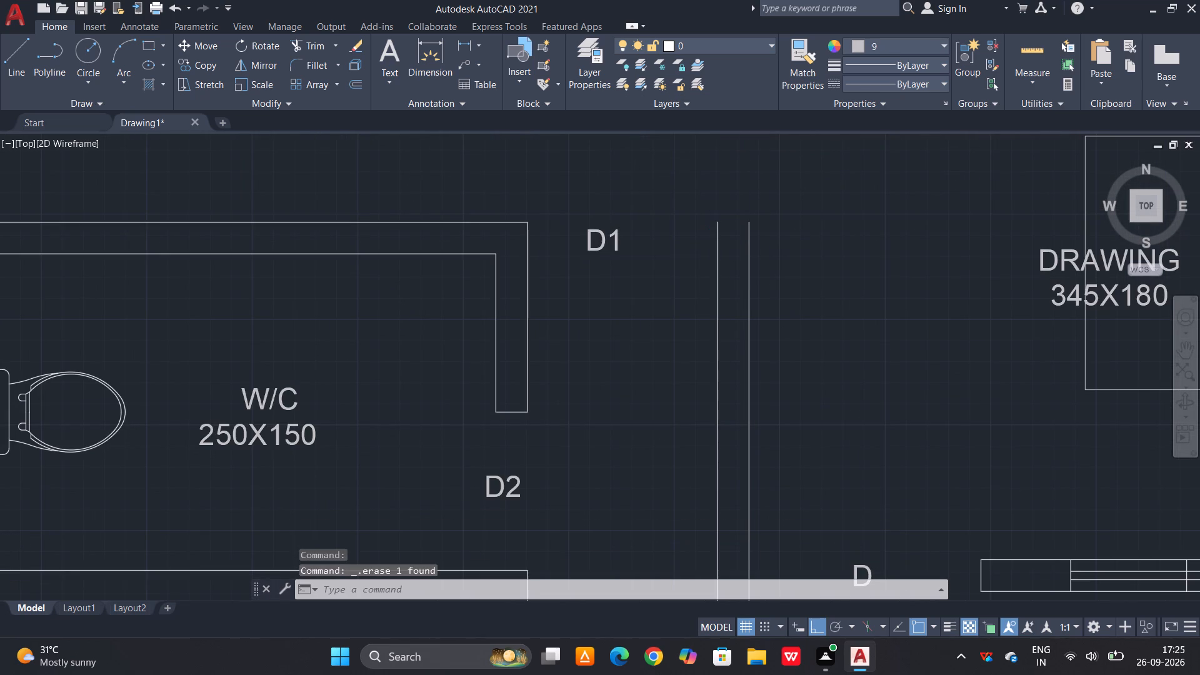
key(l)
key(space)
click(712, 220)
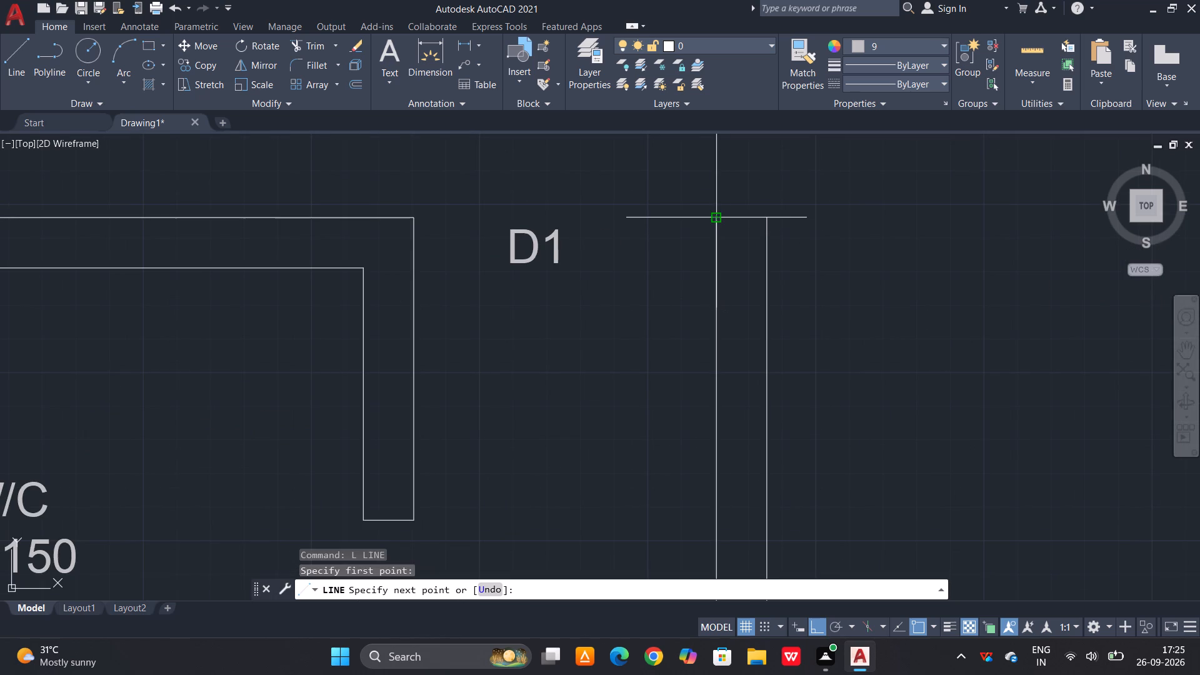
drag(772, 220, 812, 222)
key(space)
Delete the outdated dimension below the sit out's bottom edge.
scroll(822, 272, down, 2)
scroll(756, 277, down, 1)
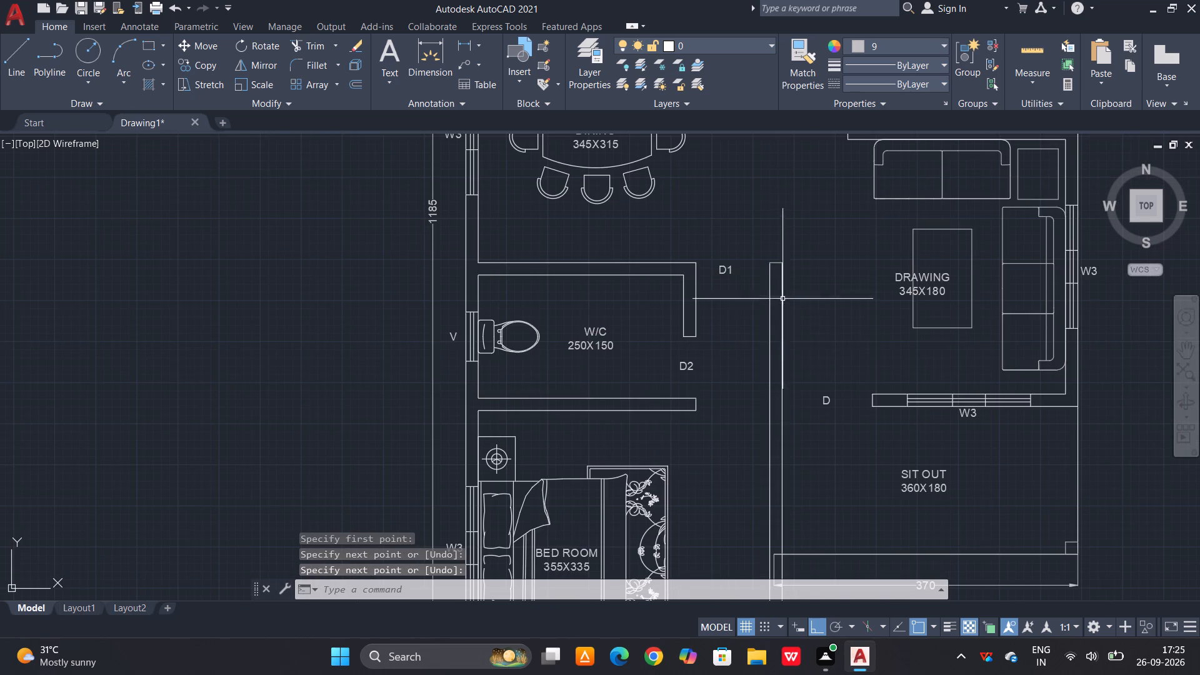
scroll(902, 388, down, 1)
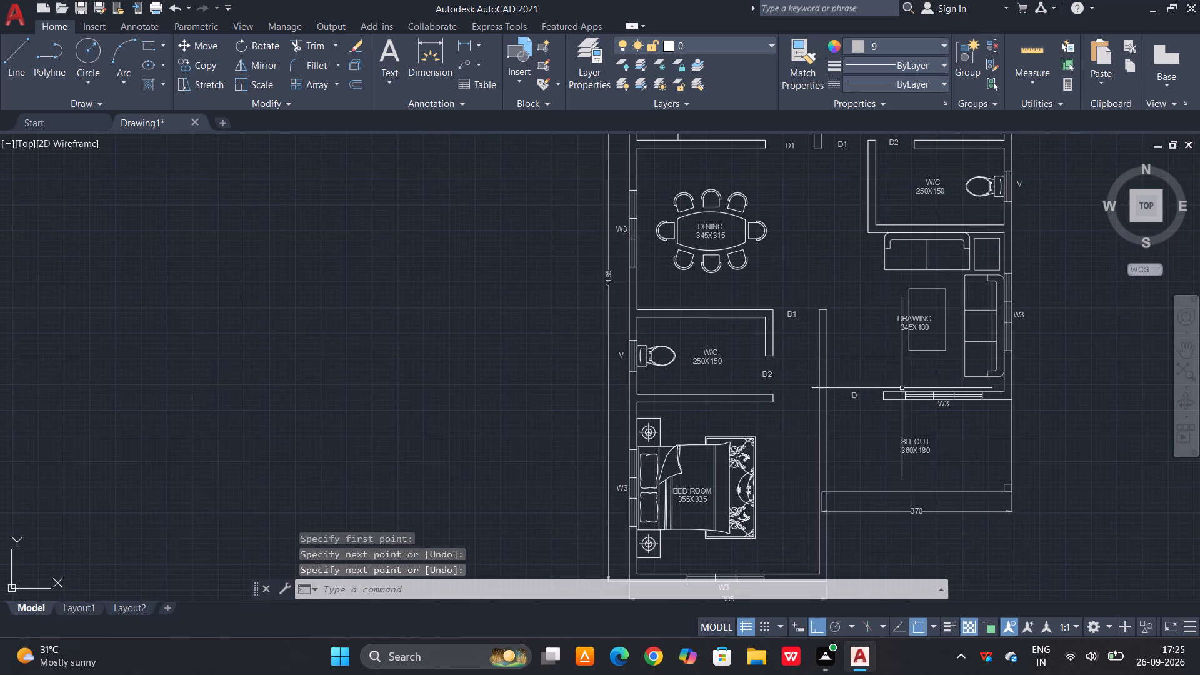
scroll(954, 553, up, 2)
click(957, 431)
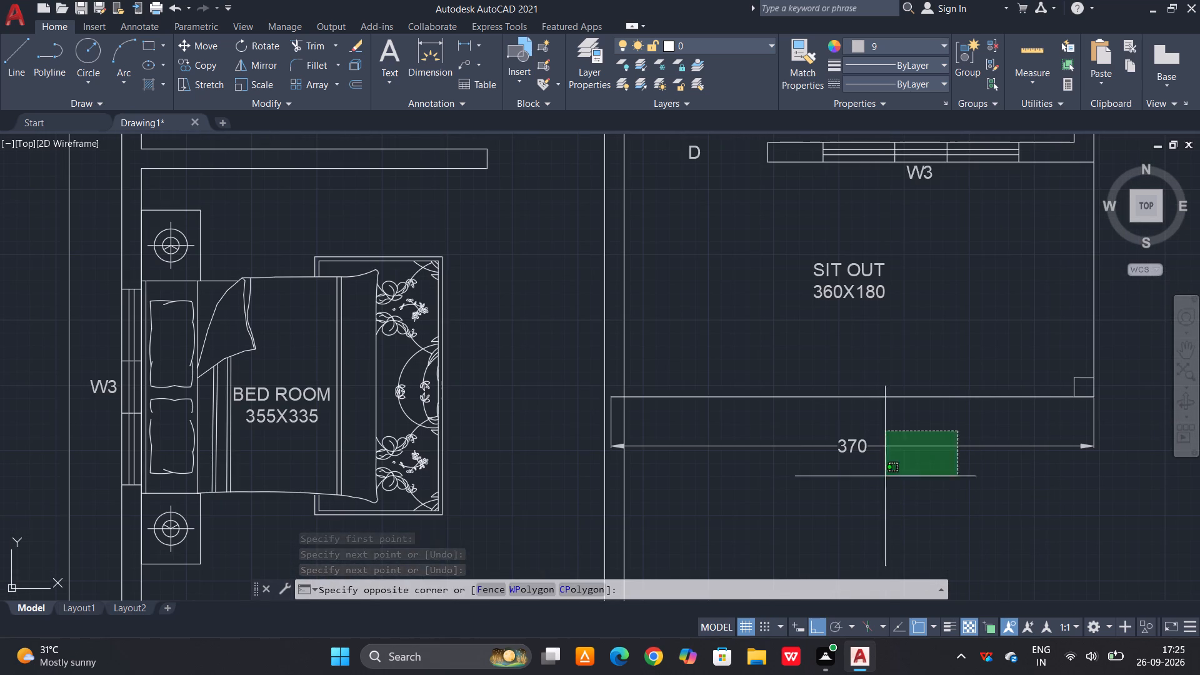
click(868, 487)
key(Delete)
Trim the piece of the sit out's bottom edge that lies inside the bedroom wall.
scroll(866, 490, down, 1)
scroll(664, 417, up, 1)
text(TR)
key(space)
key(space)
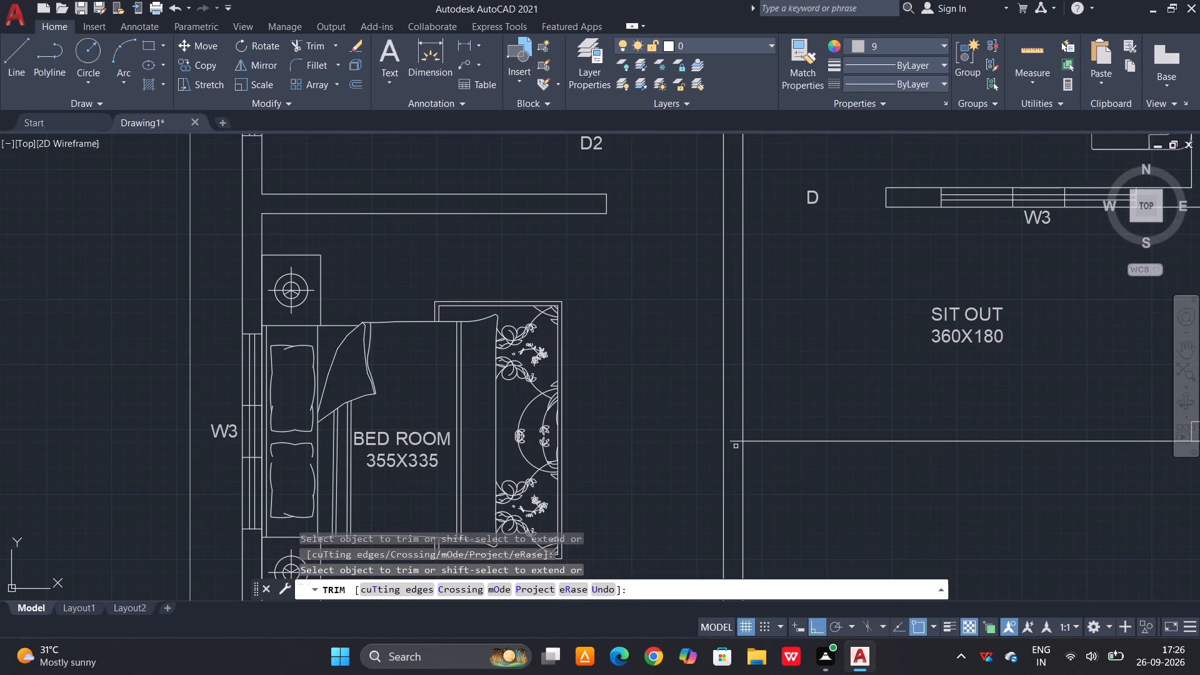
click(734, 442)
scroll(692, 460, down, 1)
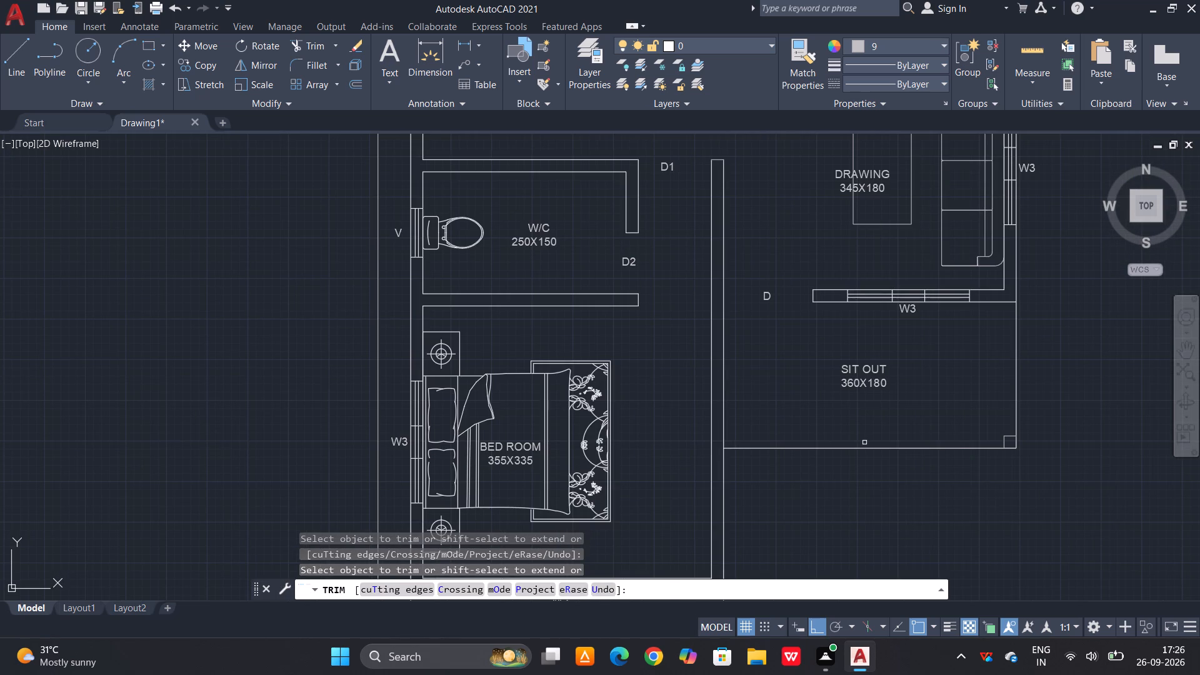
key(Escape)
key(Escape)
Dimension the sit out's bottom edge from the bedroom wall's outer face to its outer corner, placing the dimension line below the edge.
key(d)
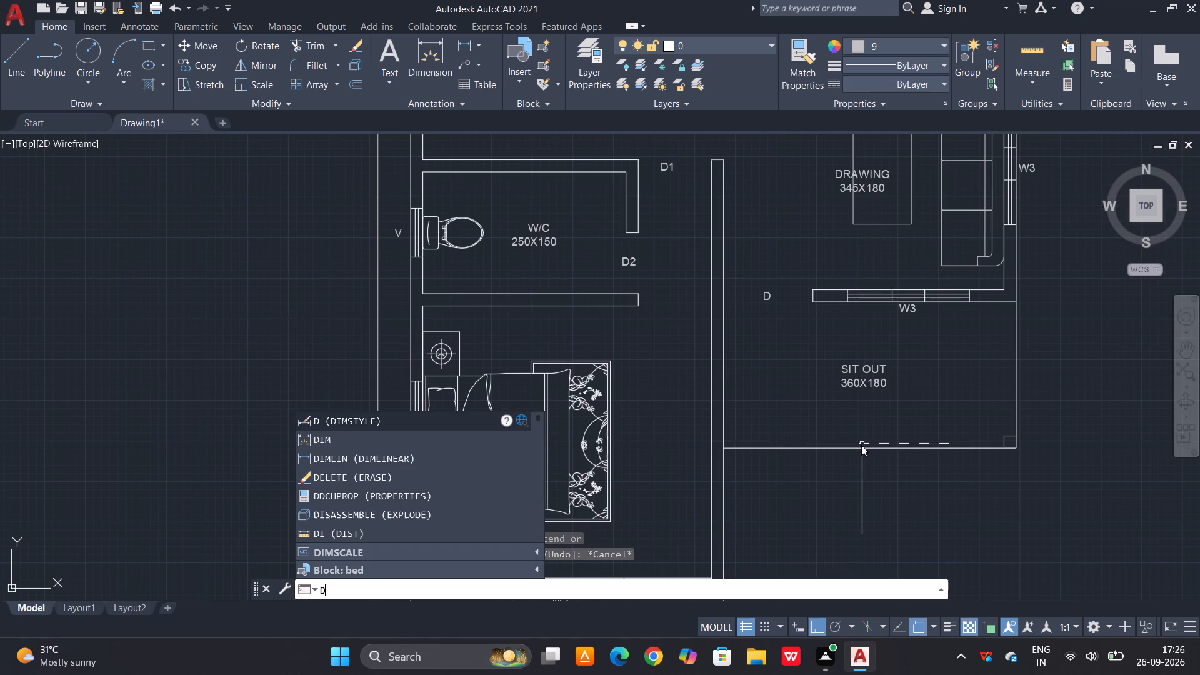
key(m)
key(BackSpace)
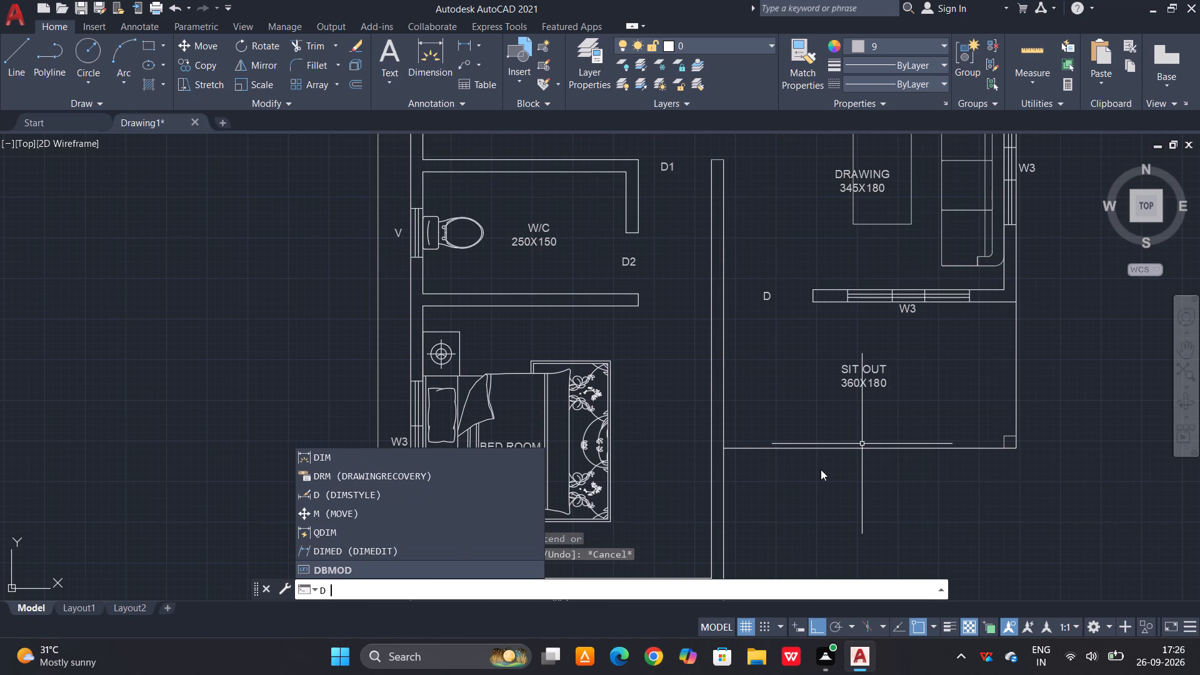
text(IM)
key(space)
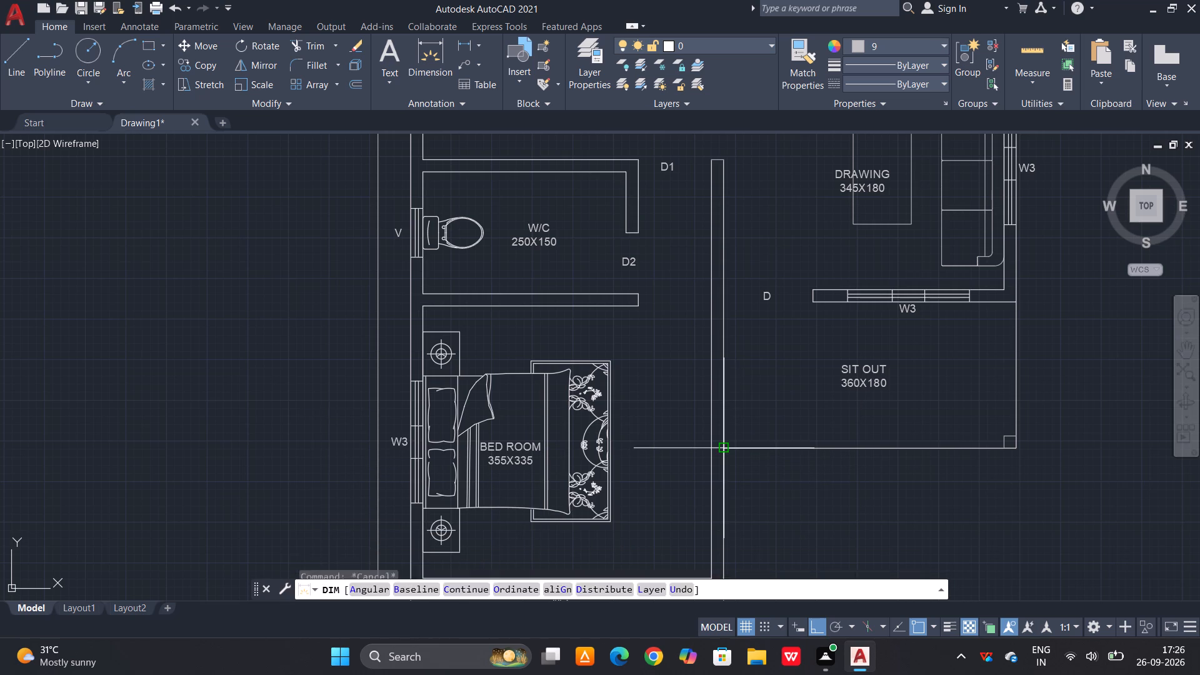
click(722, 446)
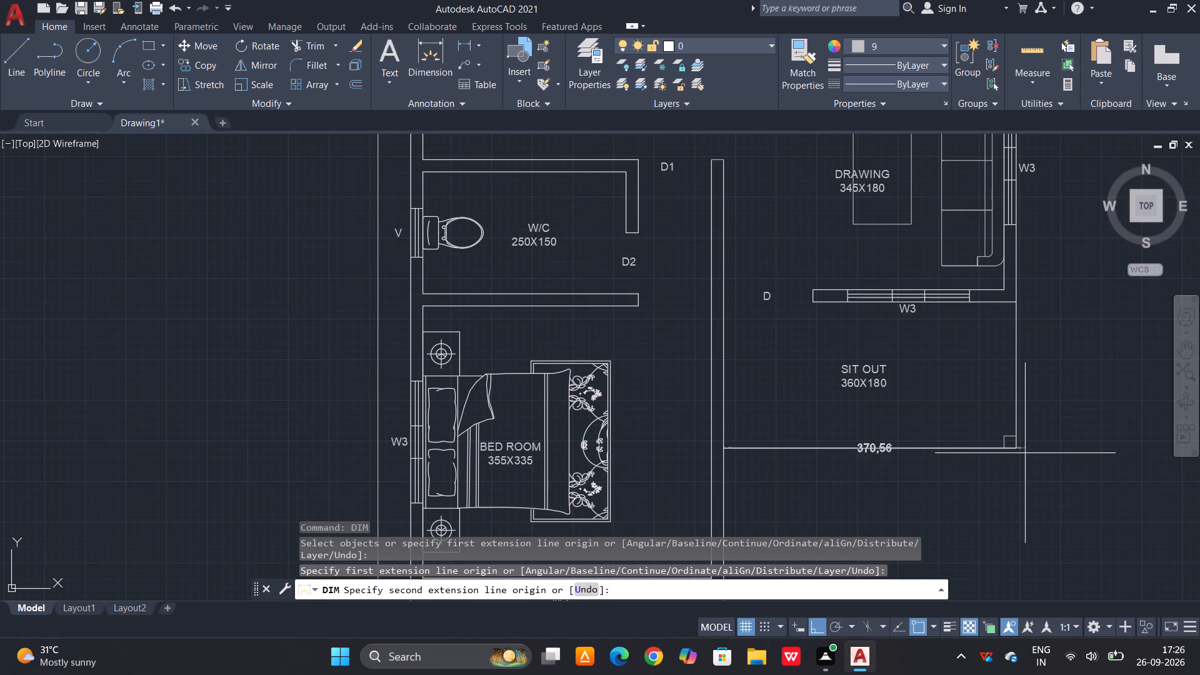
click(1015, 449)
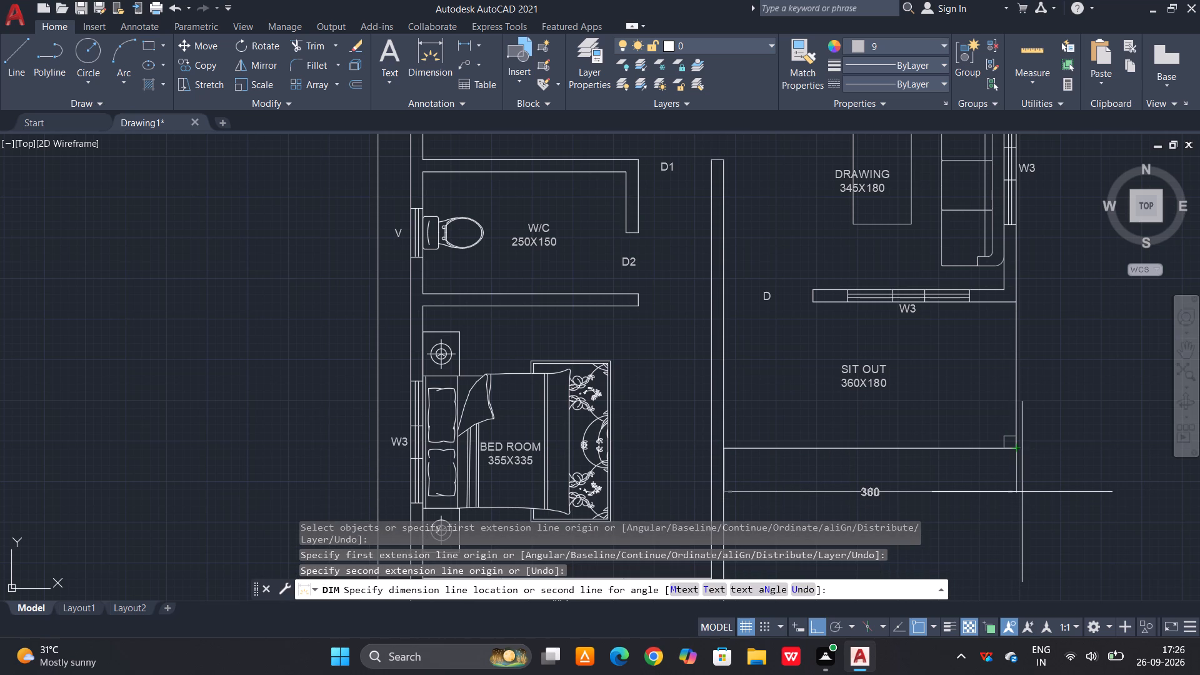
click(1022, 485)
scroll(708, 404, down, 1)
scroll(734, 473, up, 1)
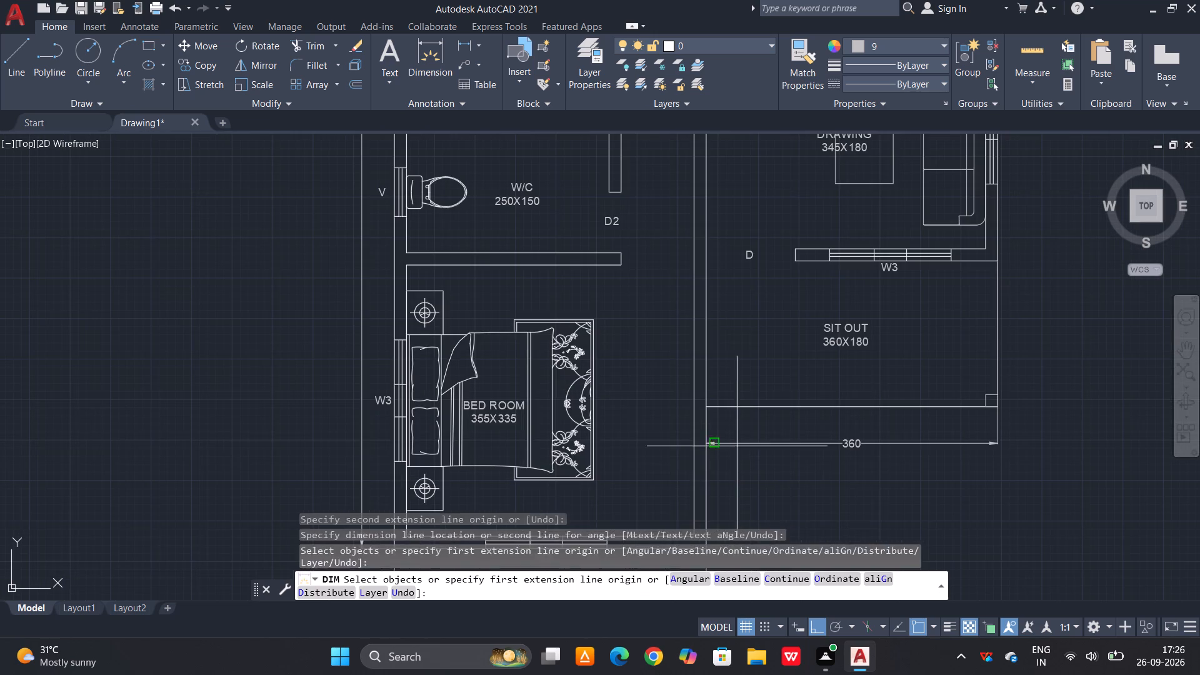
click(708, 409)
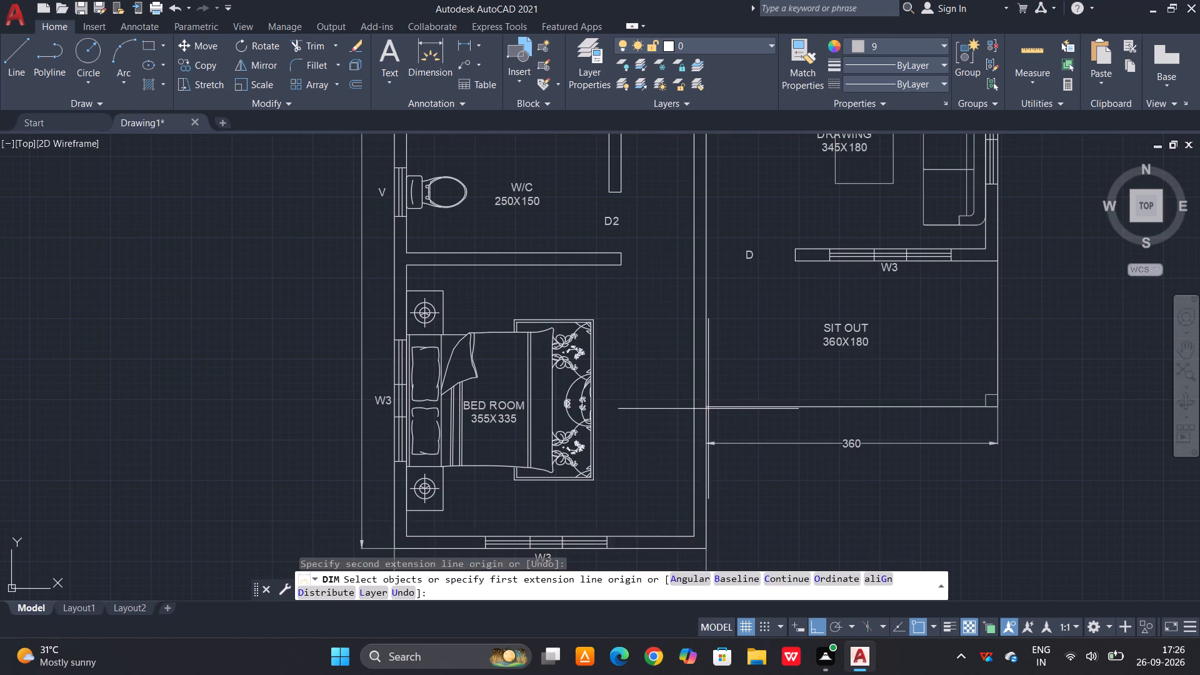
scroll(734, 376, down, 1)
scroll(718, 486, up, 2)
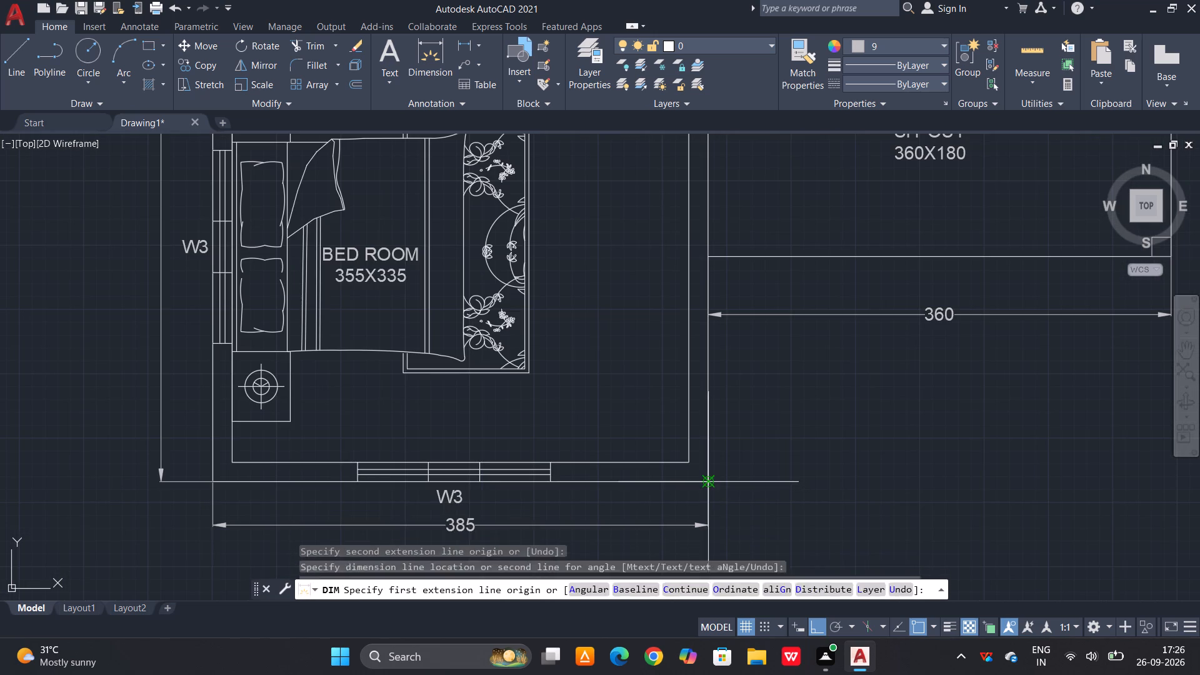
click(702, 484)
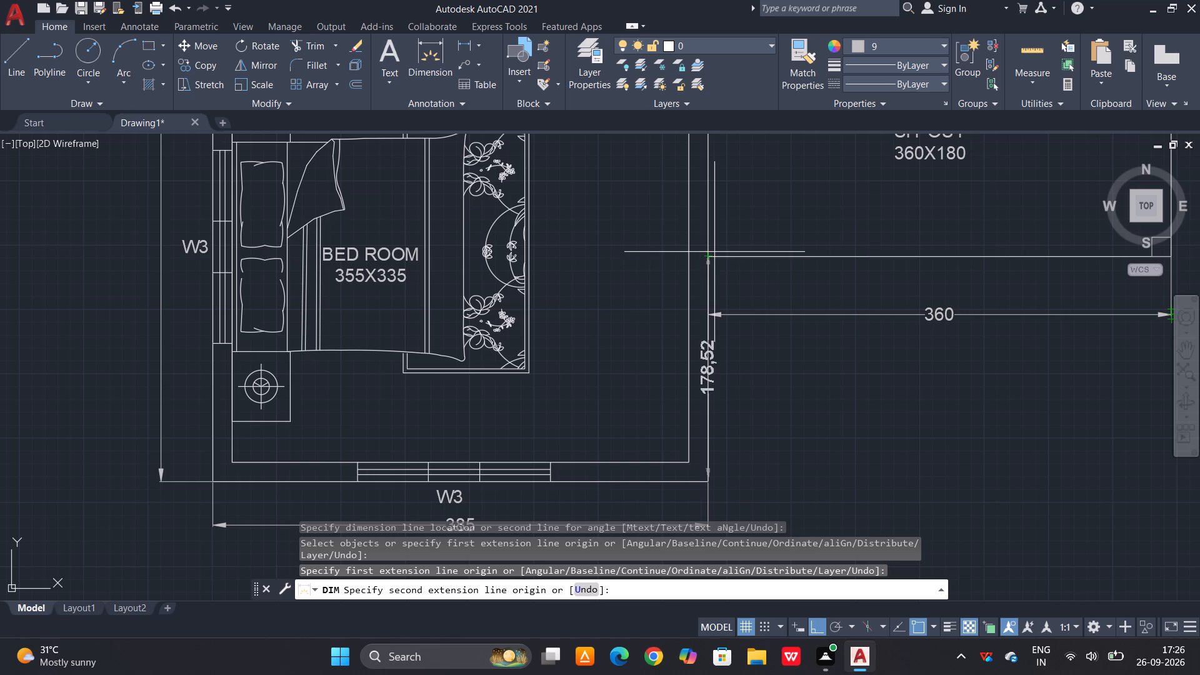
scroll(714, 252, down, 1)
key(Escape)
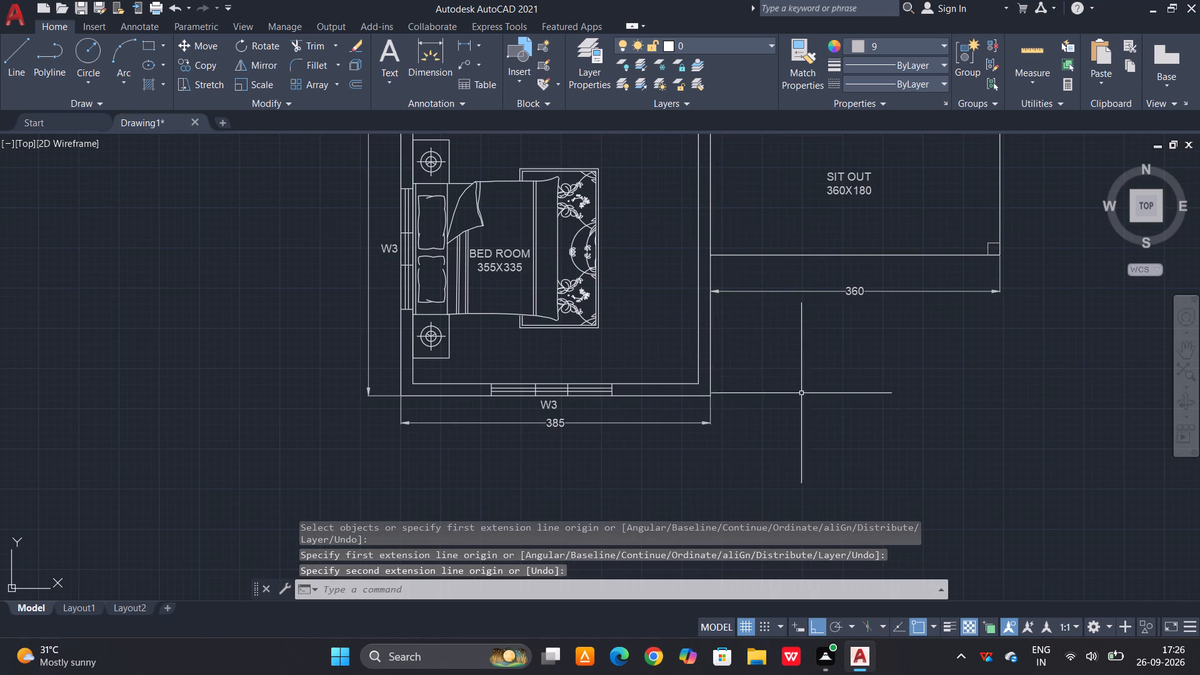
Examine the clear sizes of the drawing room, sit out, right-hand W/C and upper bedroom with Quick measure.
scroll(836, 366, down, 2)
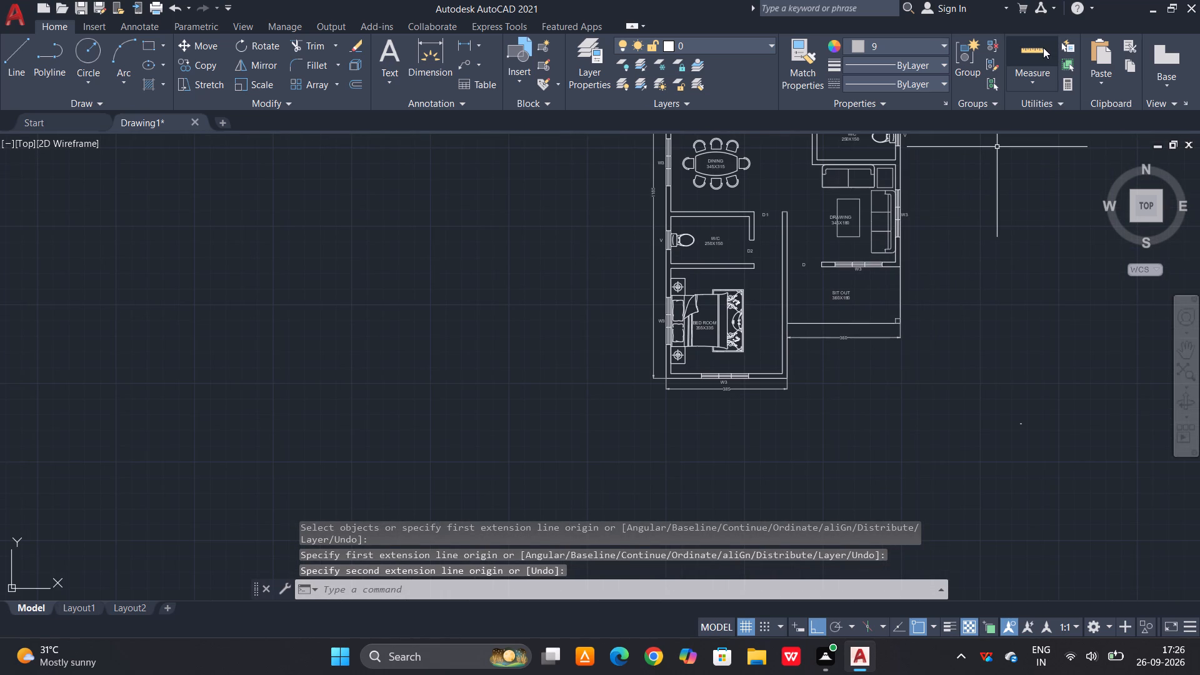
click(1041, 51)
scroll(939, 204, up, 3)
scroll(710, 374, down, 2)
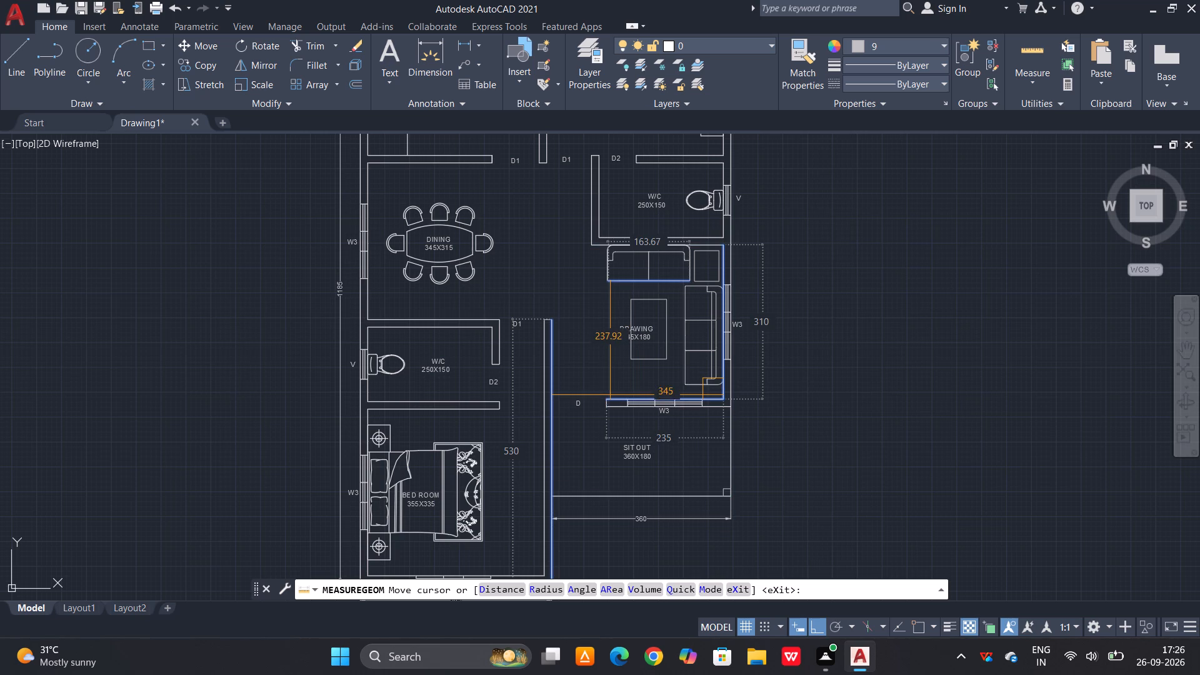
scroll(599, 284, down, 1)
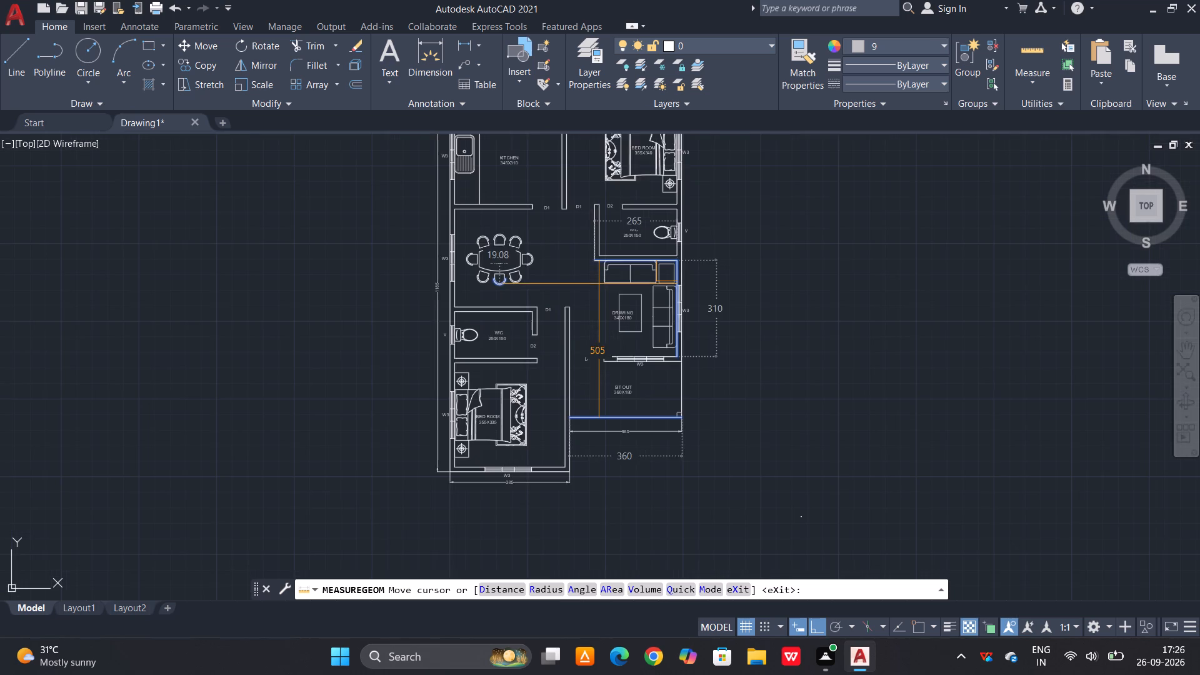
scroll(625, 216, up, 3)
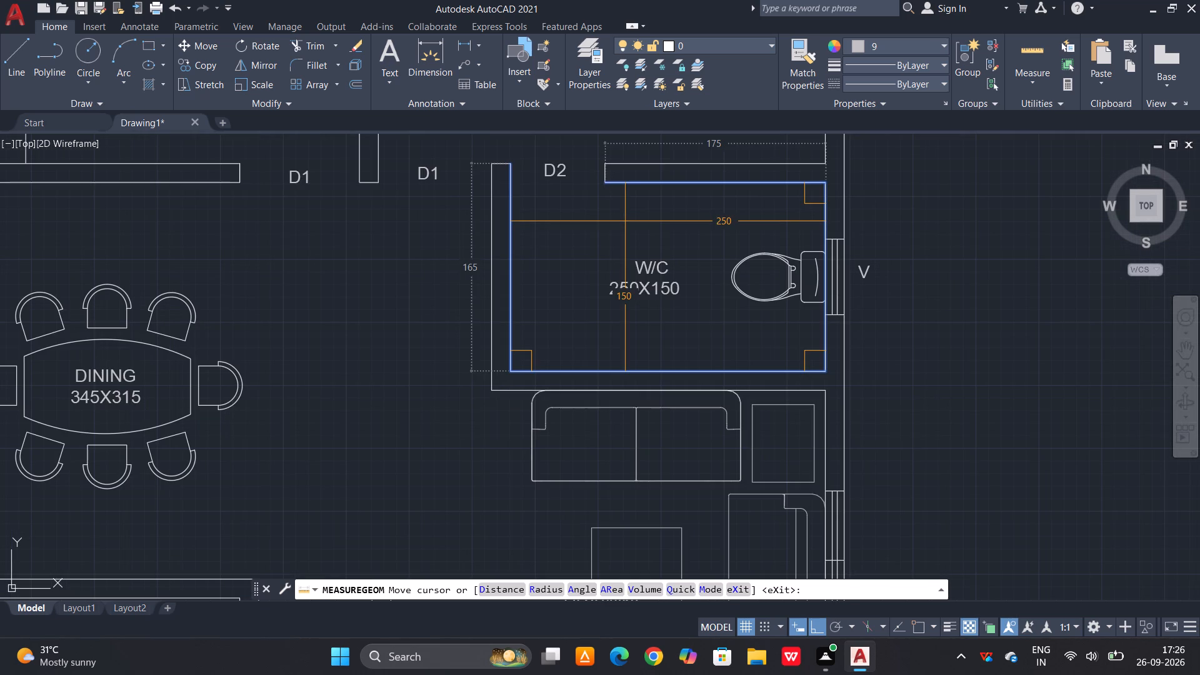
scroll(625, 237, down, 2)
middle_drag(624, 246, 631, 372)
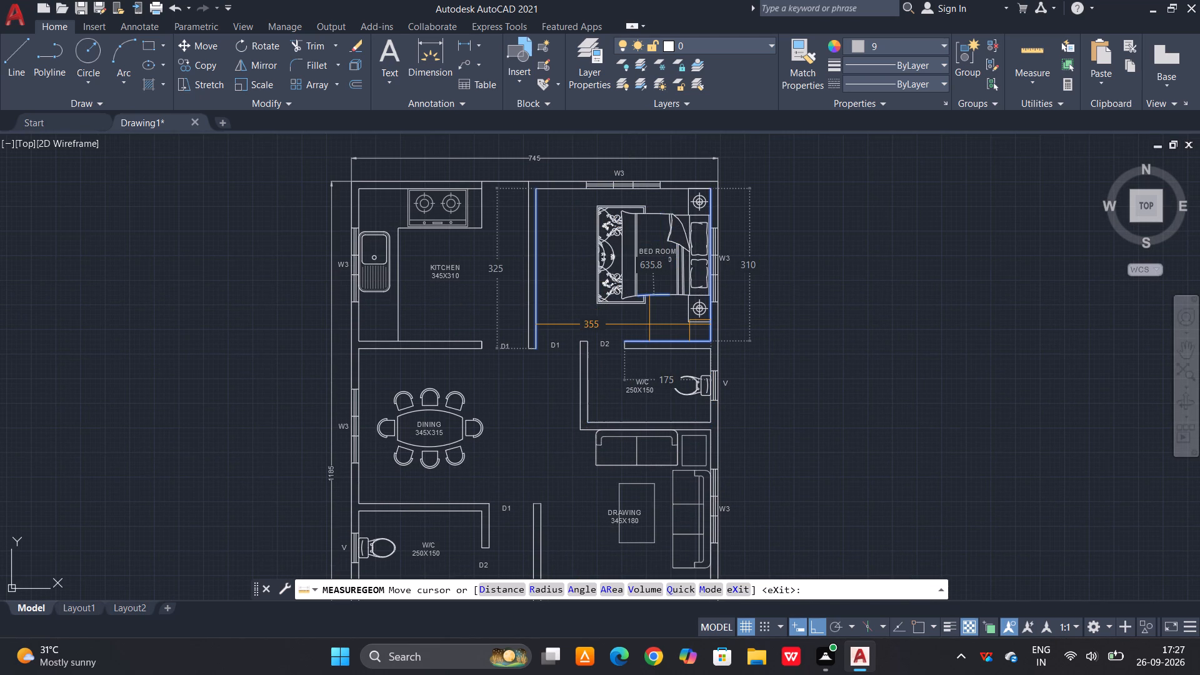
key(Escape)
Measure the upper bedroom's depth from the wall end at D1 to the inner face of the top wall.
key(d)
key(i)
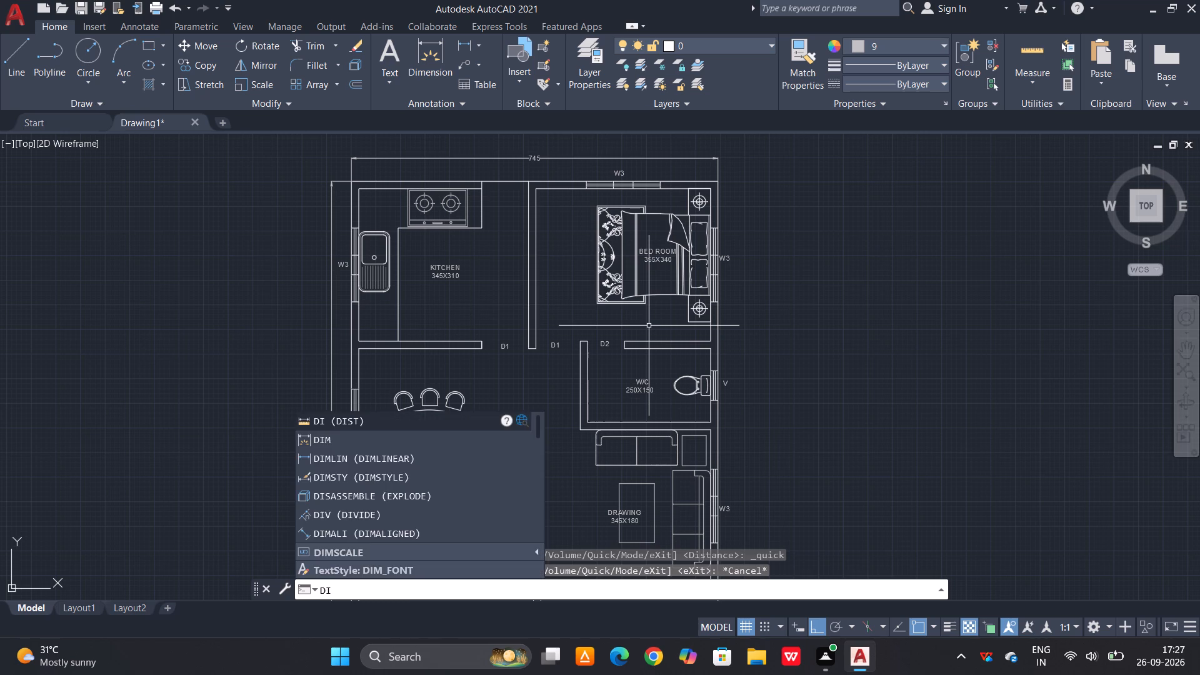
key(space)
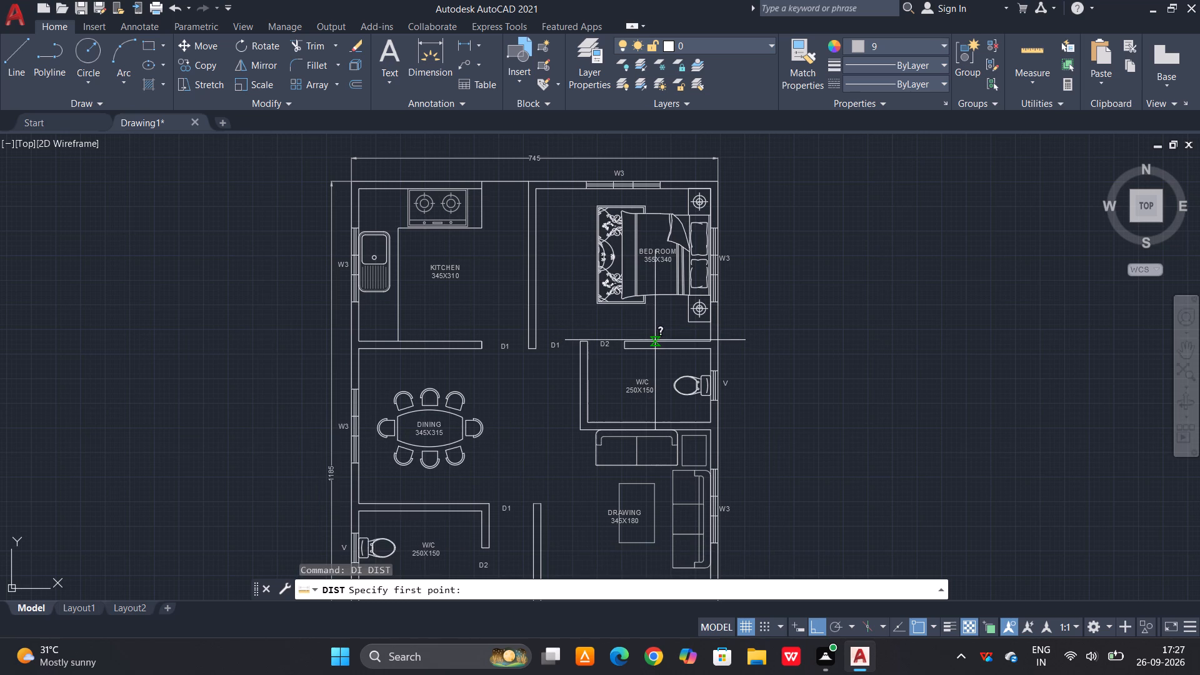
click(655, 340)
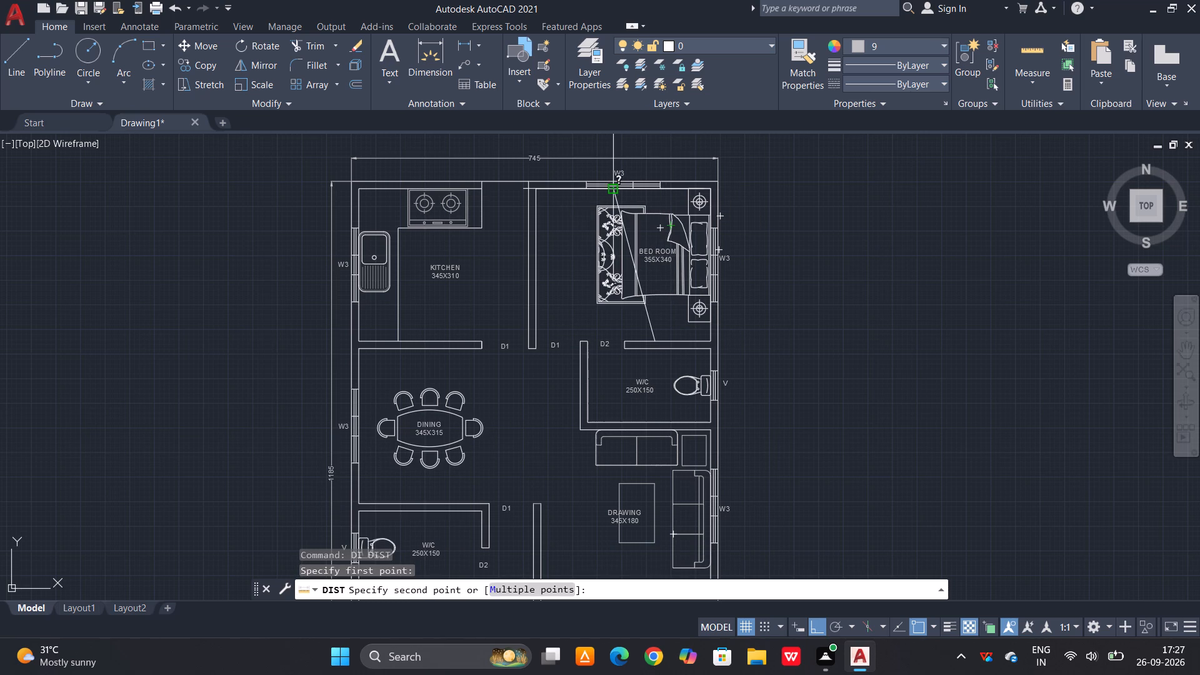
key(Escape)
key(Escape)
key(Escape)
key(d)
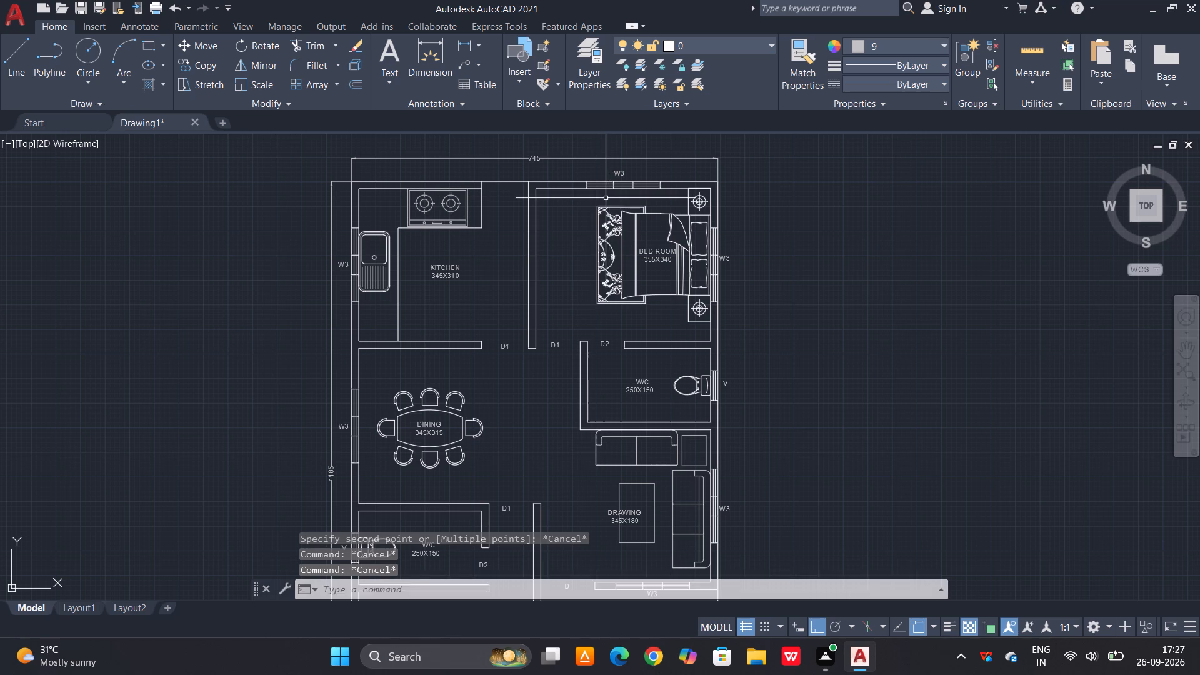
text(IM)
key(space)
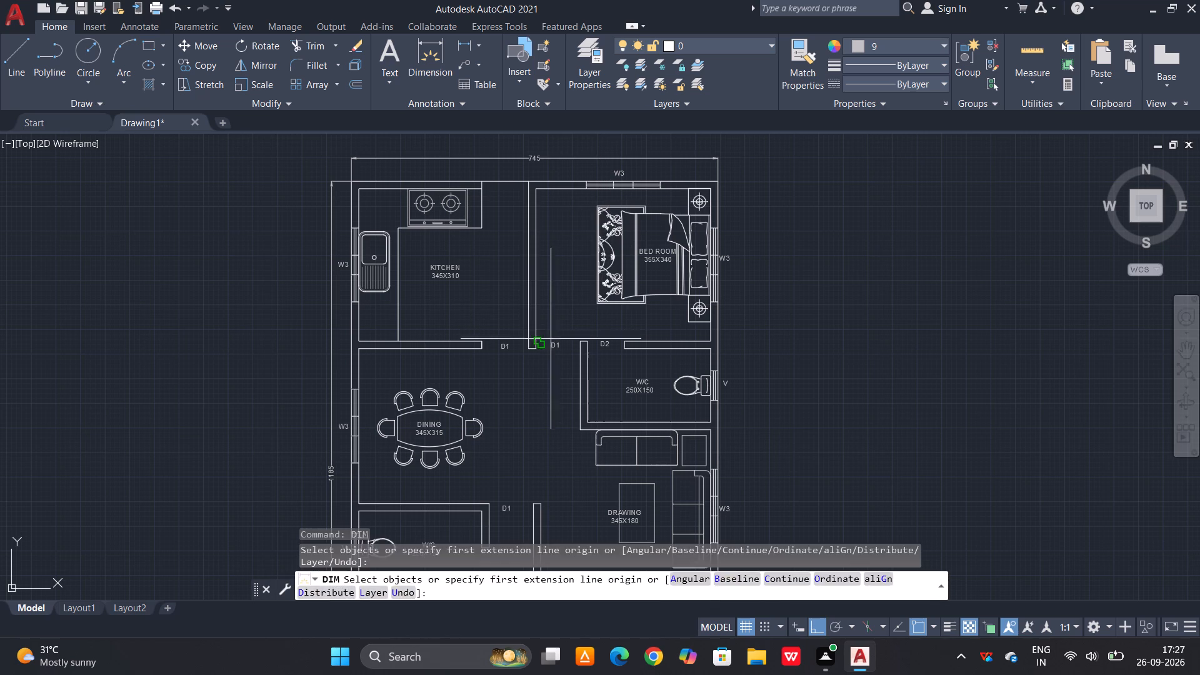
click(537, 347)
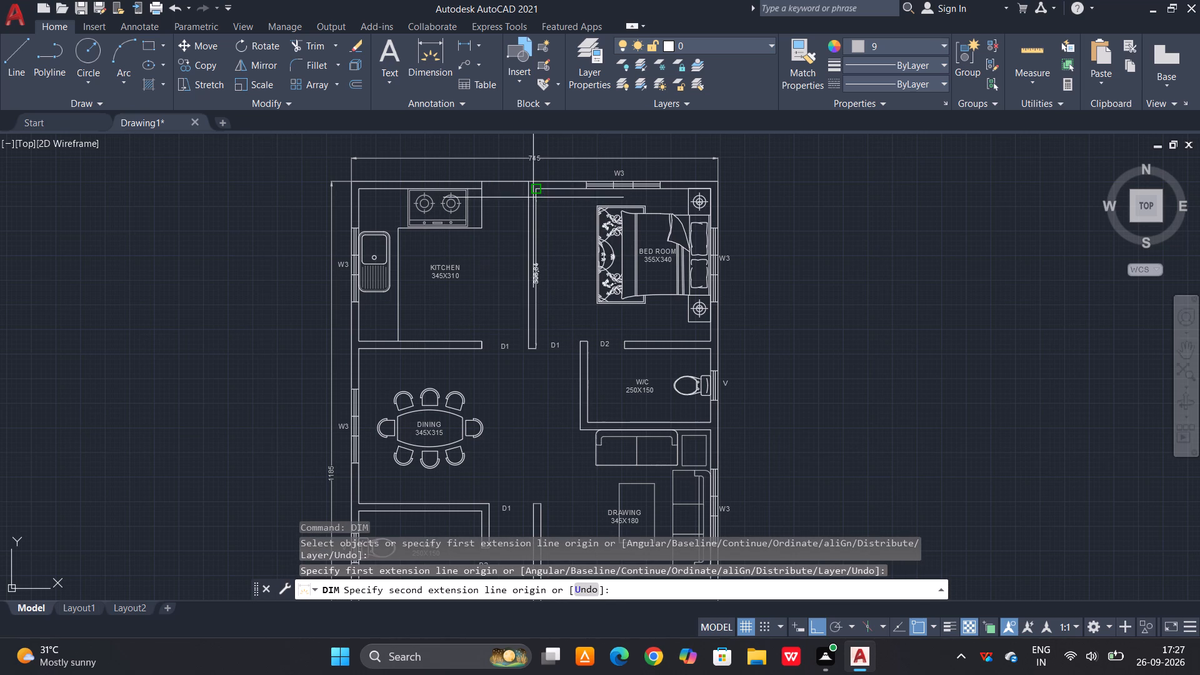
click(539, 187)
scroll(552, 214, up, 3)
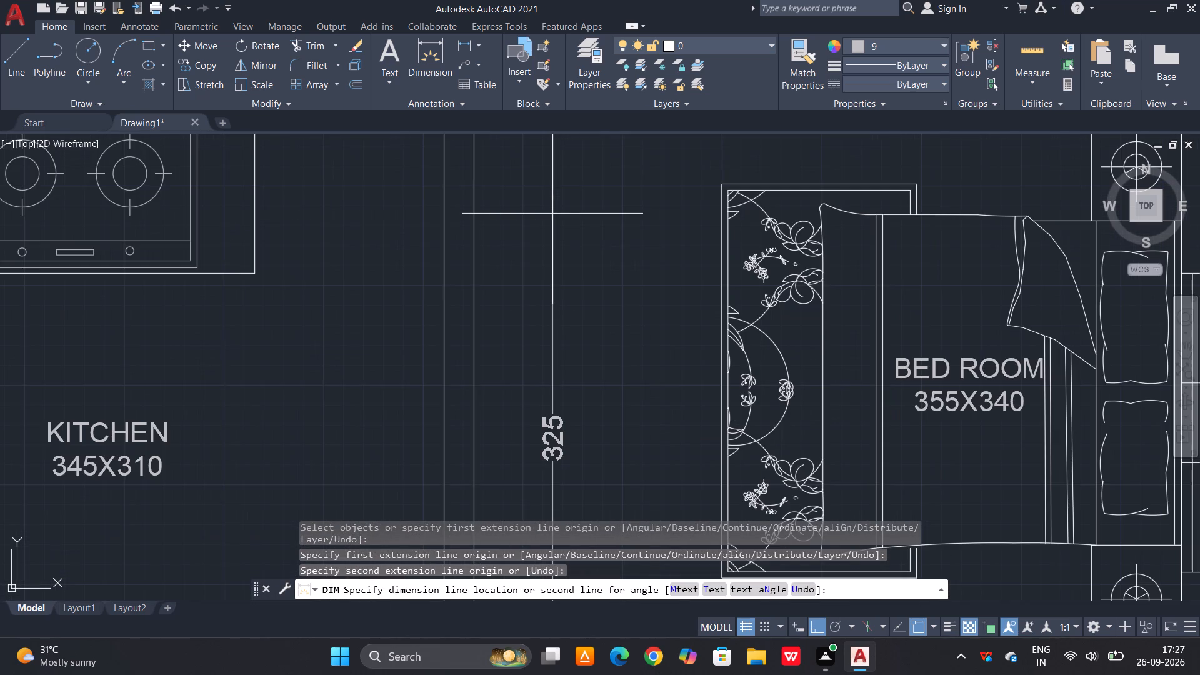
scroll(554, 216, down, 2)
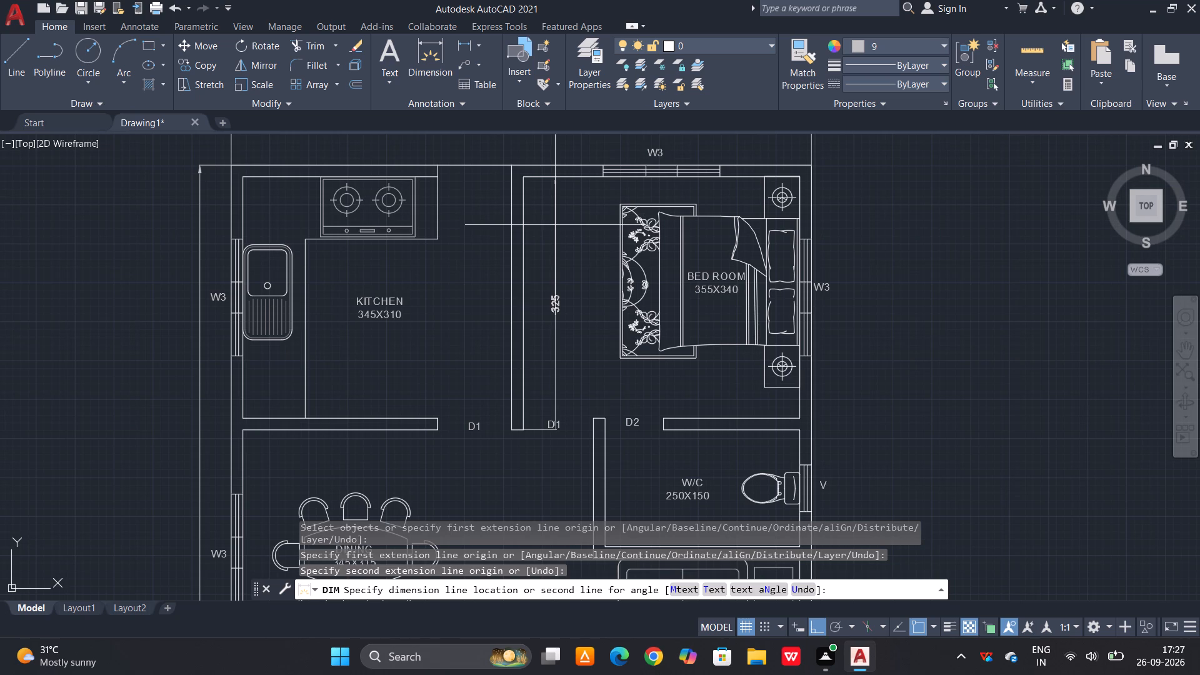
key(Escape)
scroll(555, 225, down, 1)
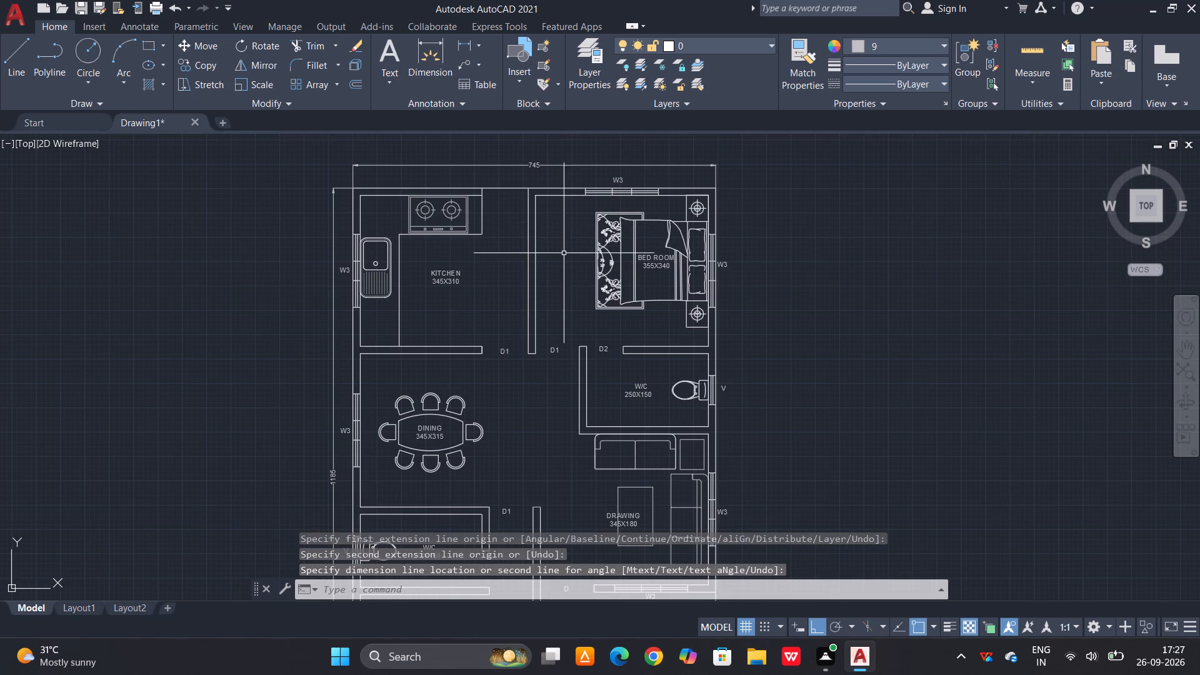
Check the house's outer length from the sit out's outer bottom corner to the upper bedroom's outer top corner with a trial dimension.
scroll(624, 355, down, 2)
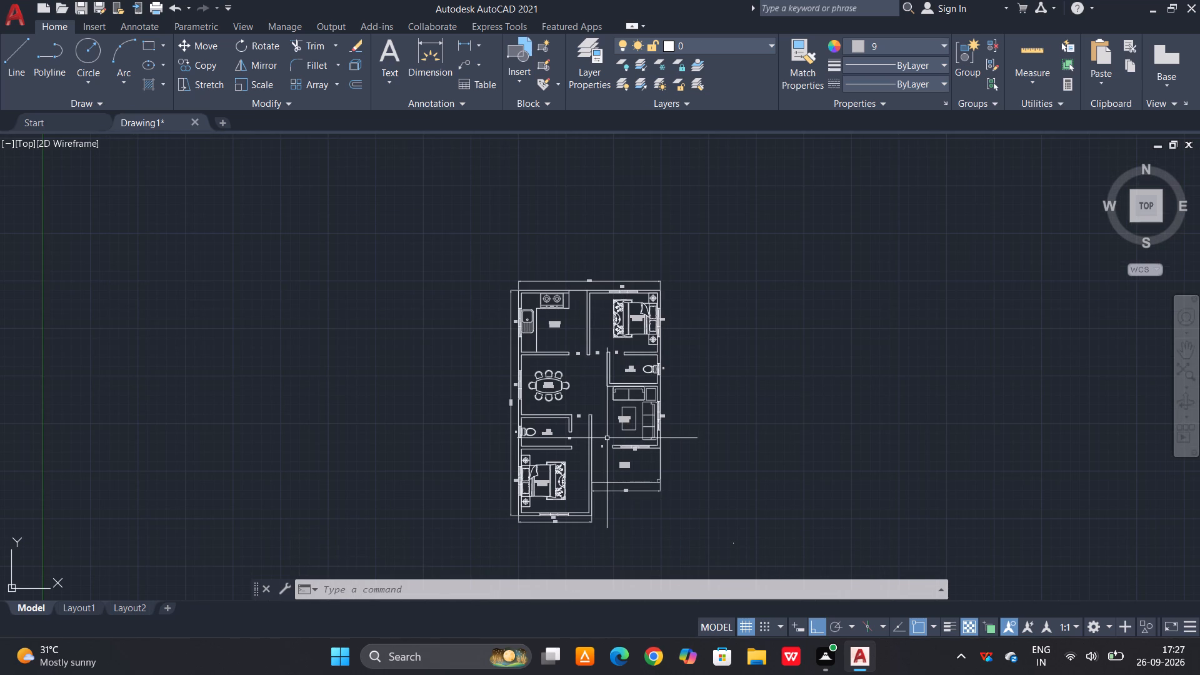
scroll(656, 456, up, 2)
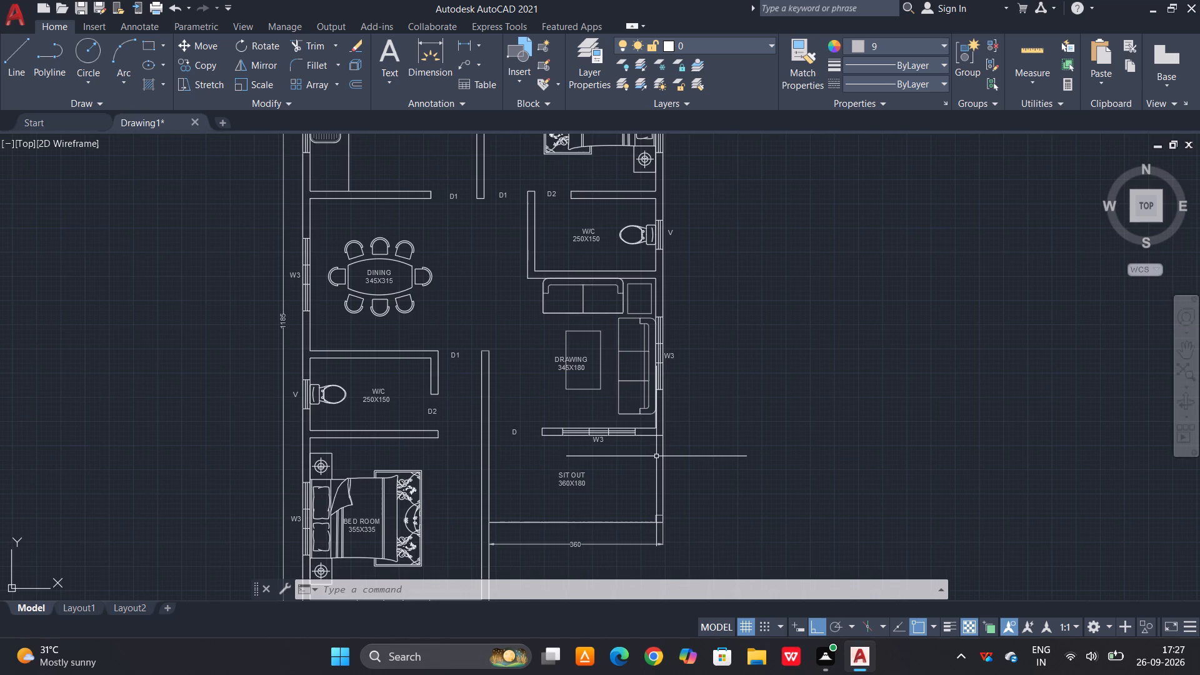
key(d)
key(i)
text(M)
key(space)
scroll(660, 508, up, 2)
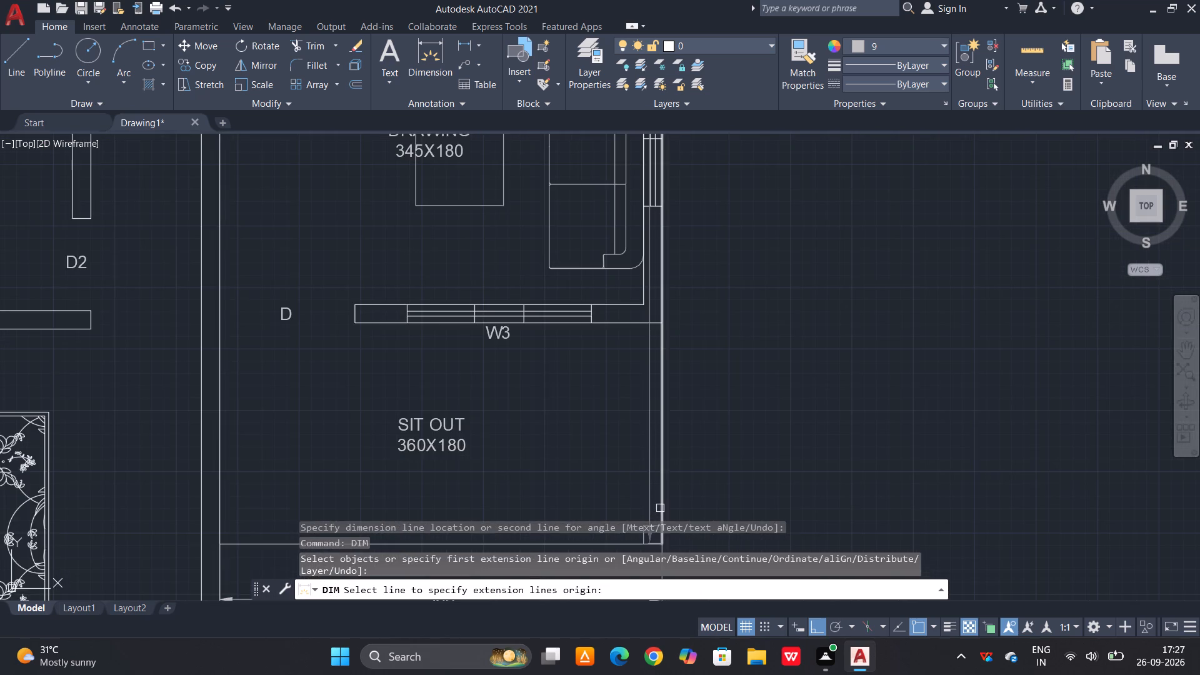
scroll(672, 483, down, 2)
scroll(660, 510, up, 2)
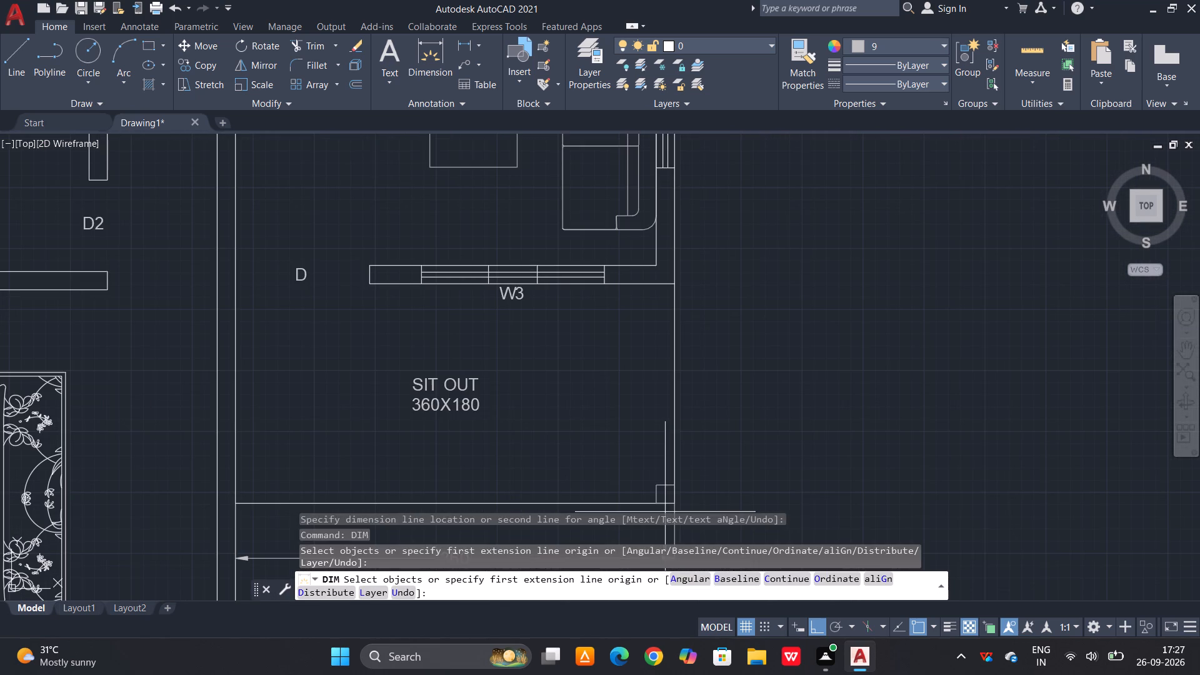
click(672, 504)
scroll(674, 507, down, 4)
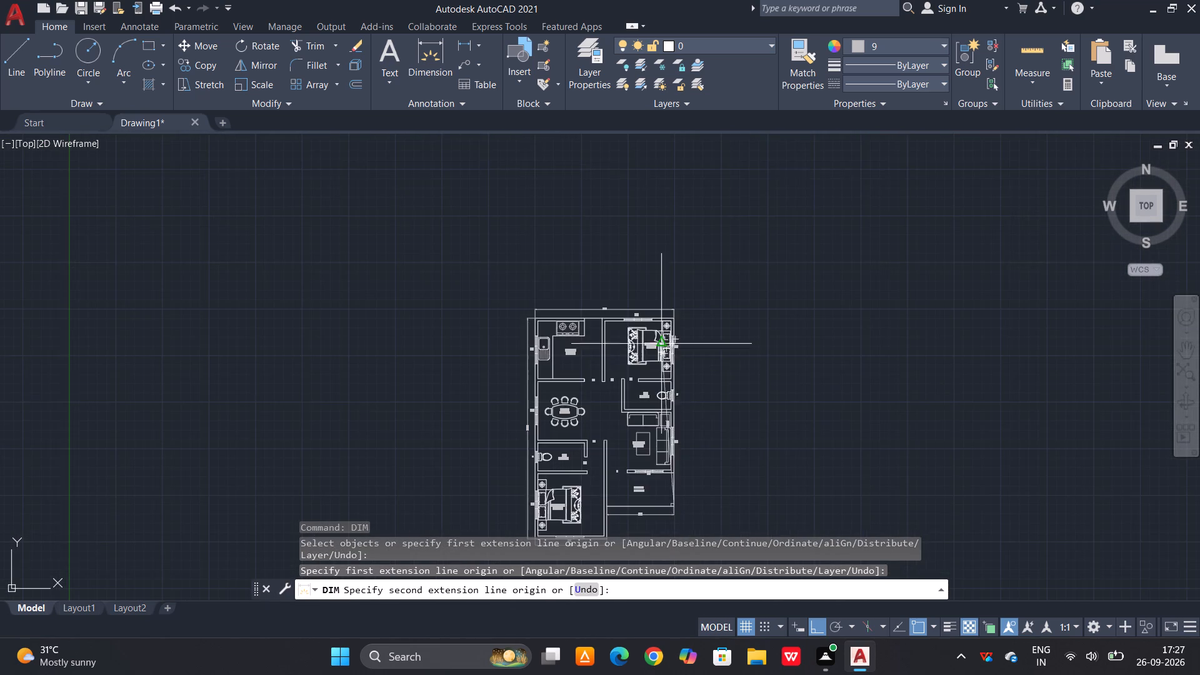
scroll(661, 337, up, 3)
click(704, 260)
scroll(823, 236, down, 1)
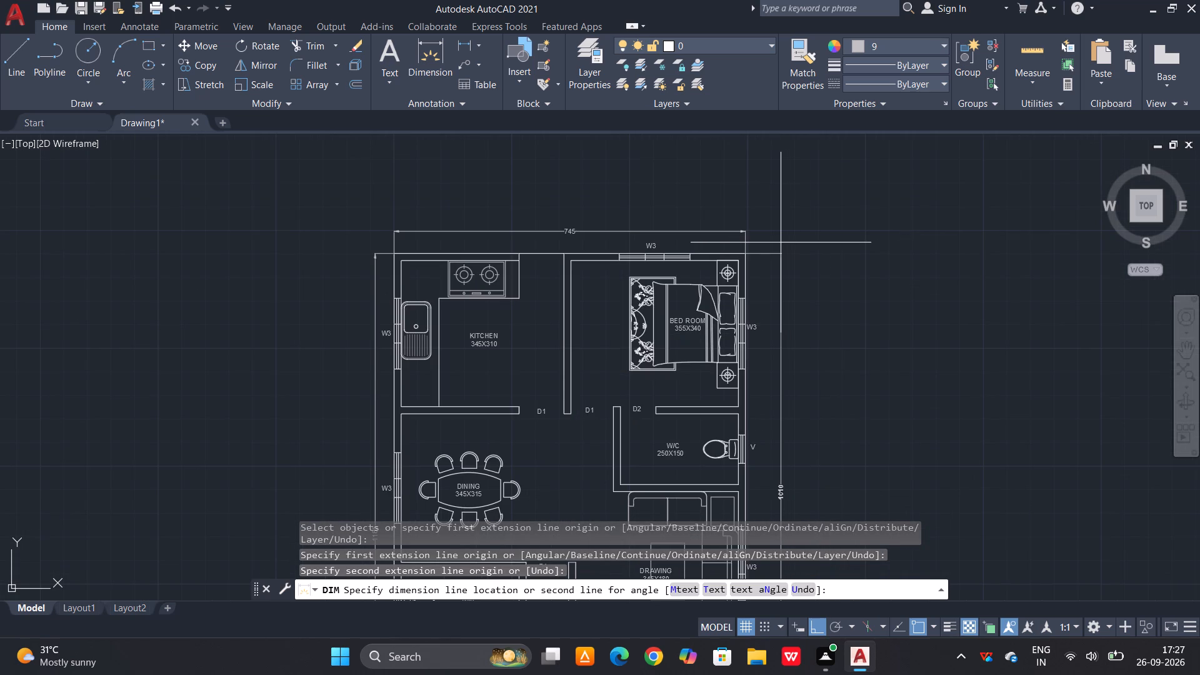
key(Escape)
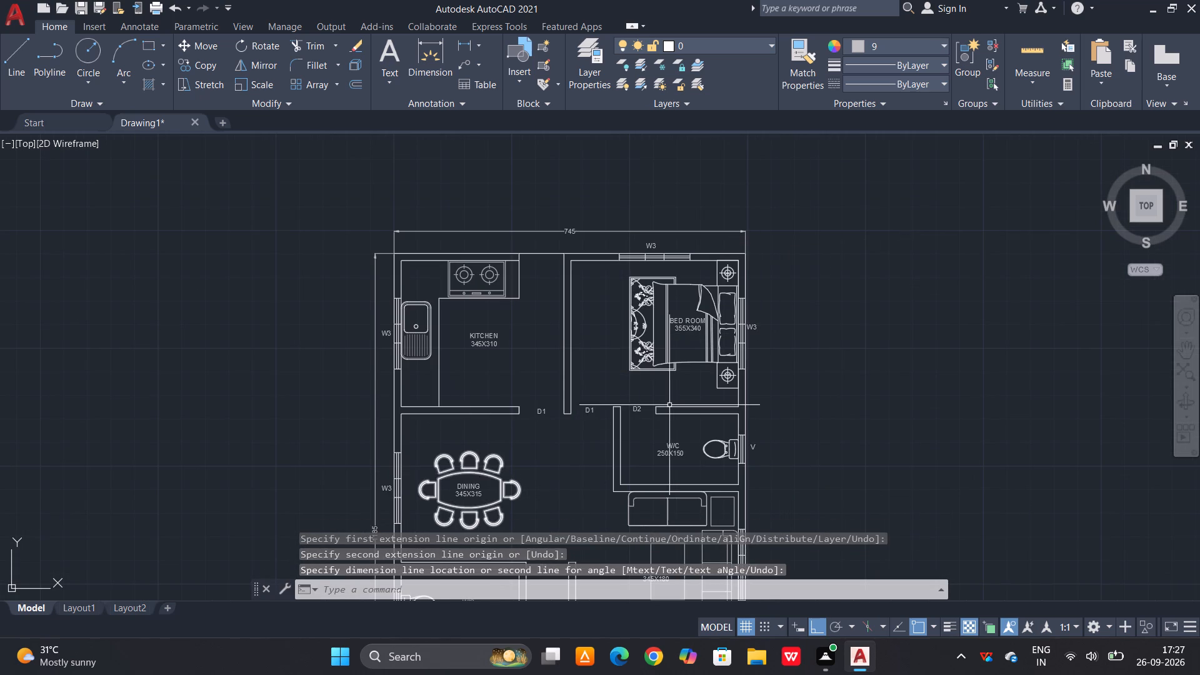
scroll(672, 405, up, 1)
key(Escape)
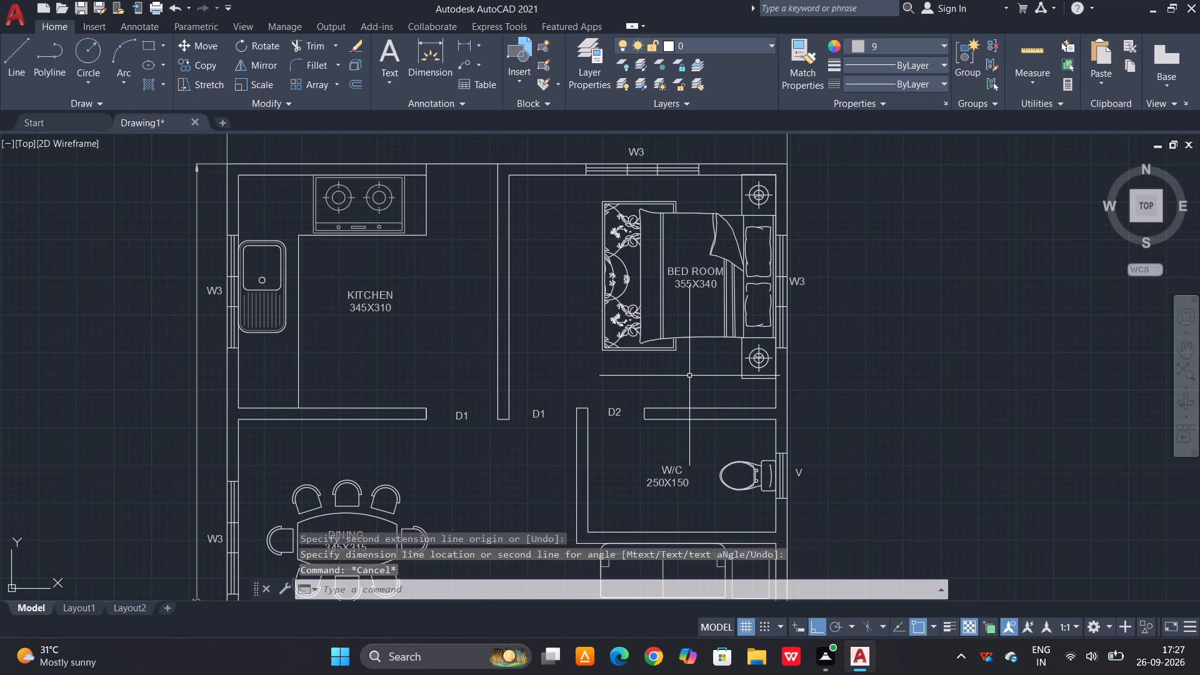
Offset the inner line of the upper bedroom's top wall by 355 down into the W/C.
text(O)
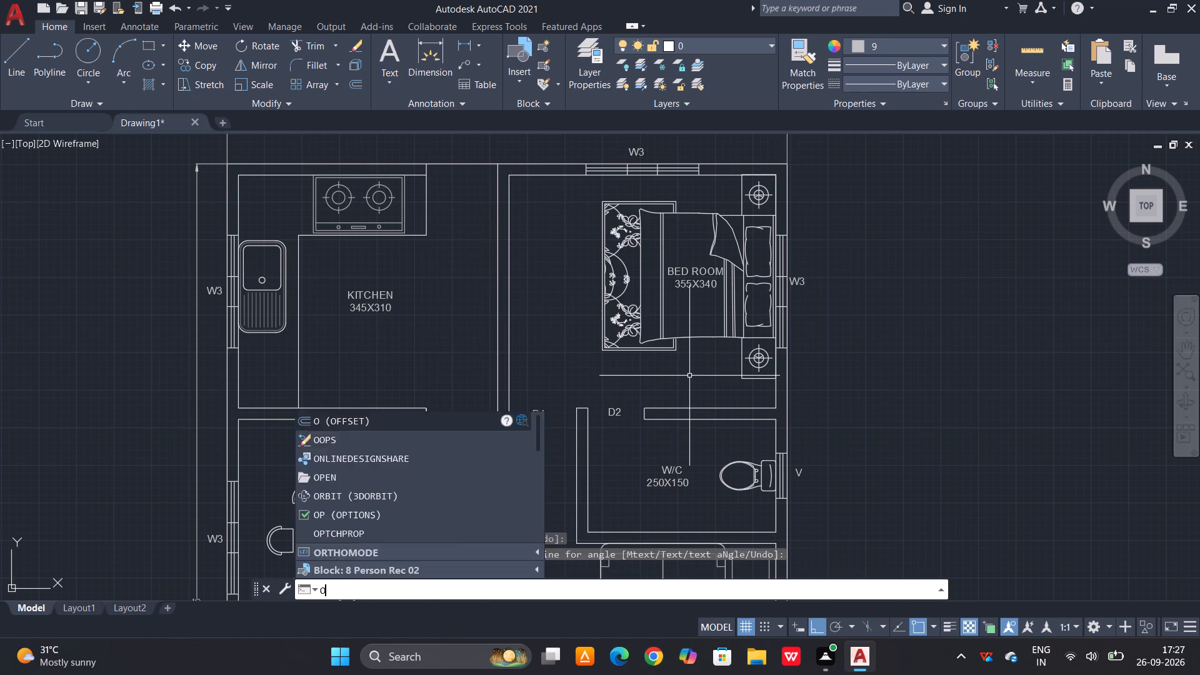
key(space)
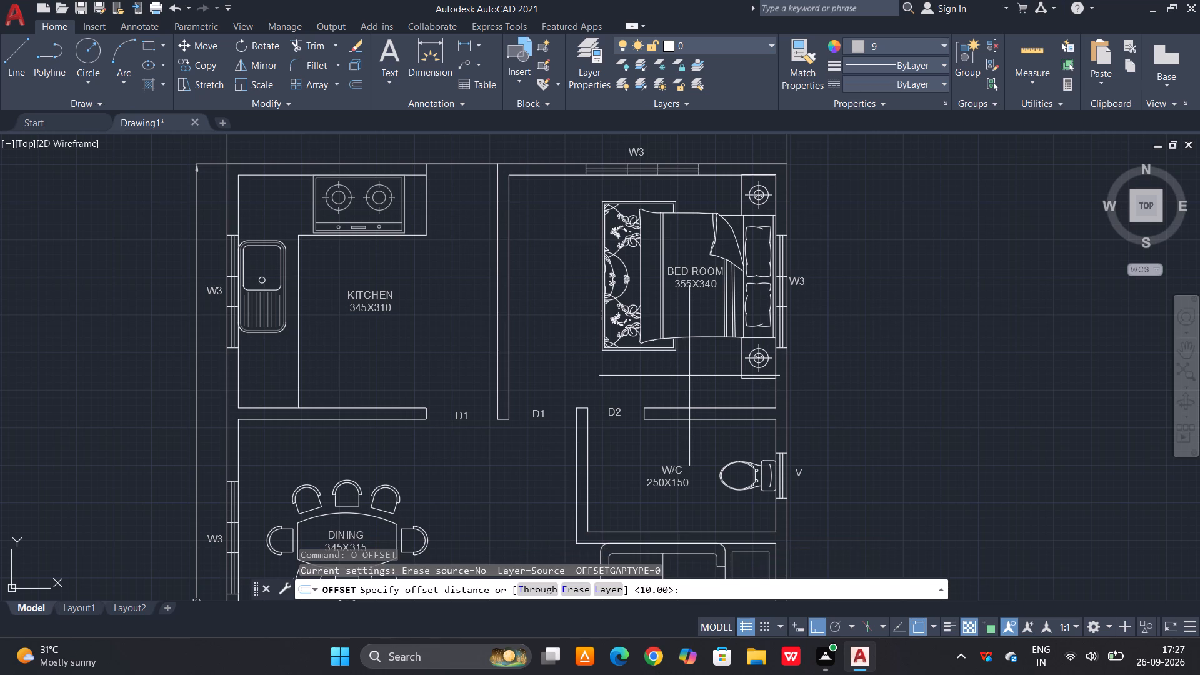
text(355)
key(space)
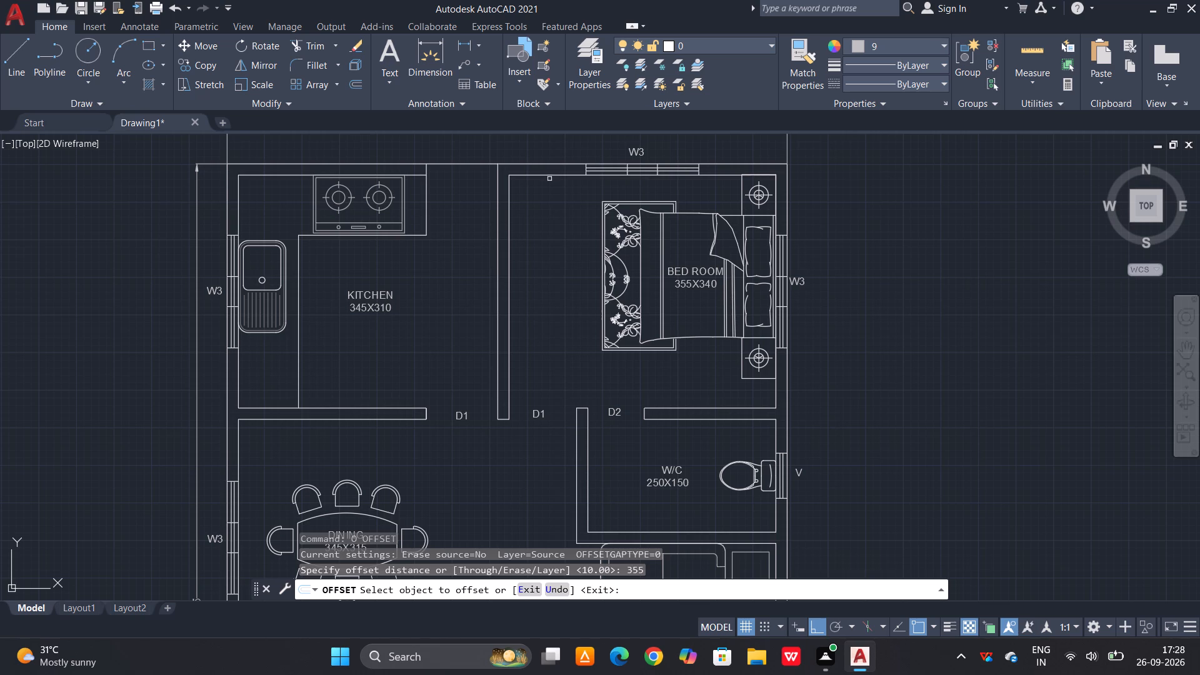
click(551, 175)
click(554, 256)
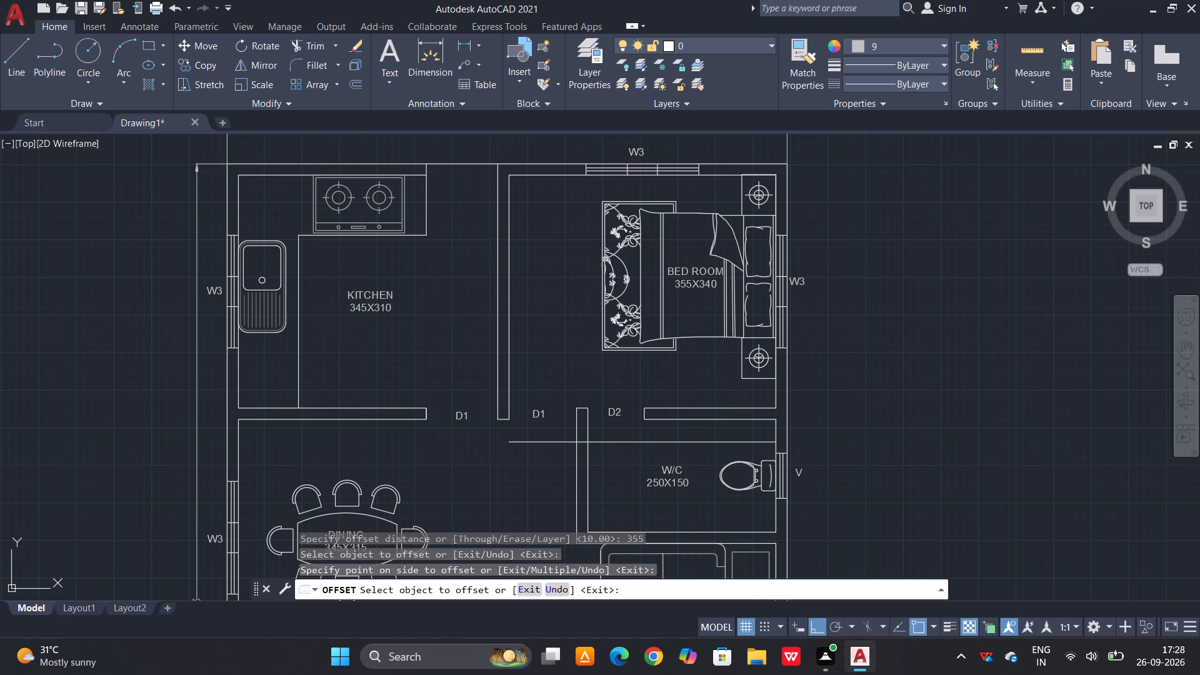
key(Escape)
key(Escape)
Offset the new line across the W/C by 15 downward to form the wall's second face.
text(O)
key(space)
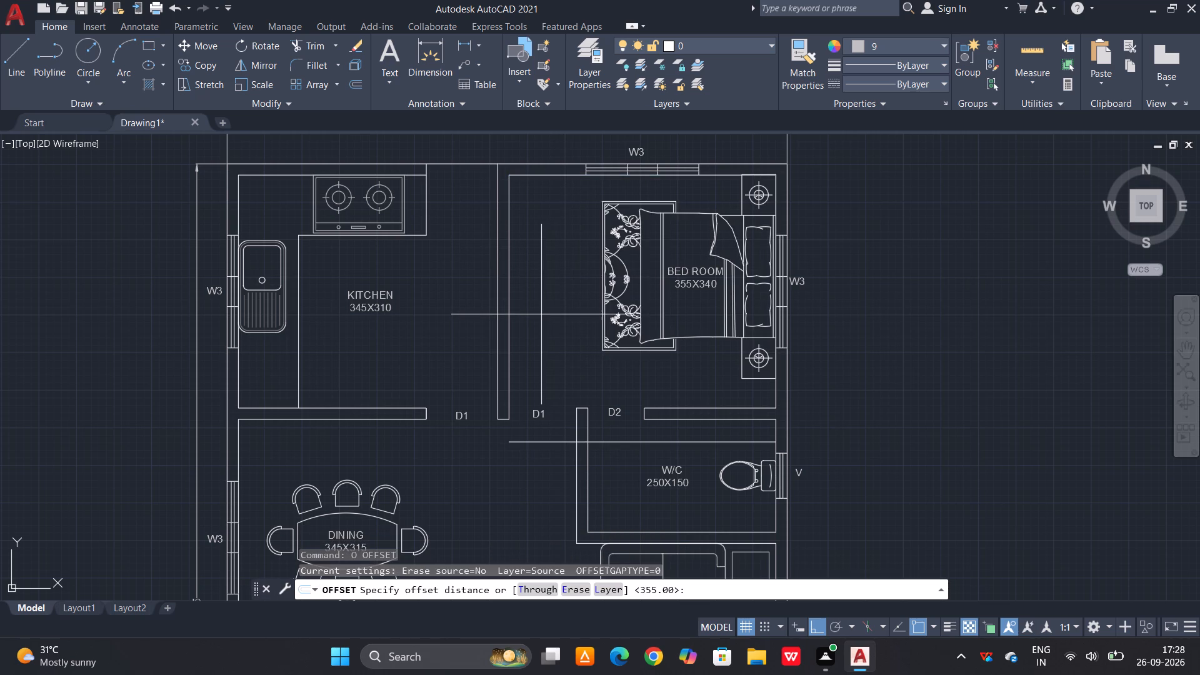
text(15)
key(space)
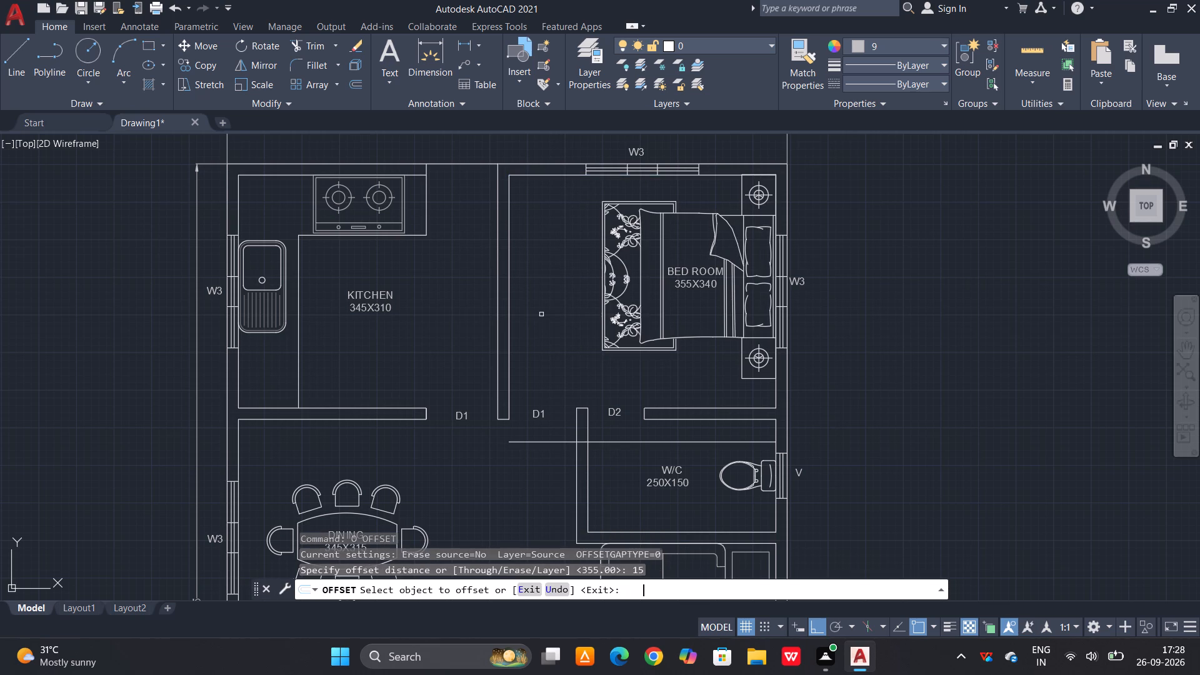
click(551, 442)
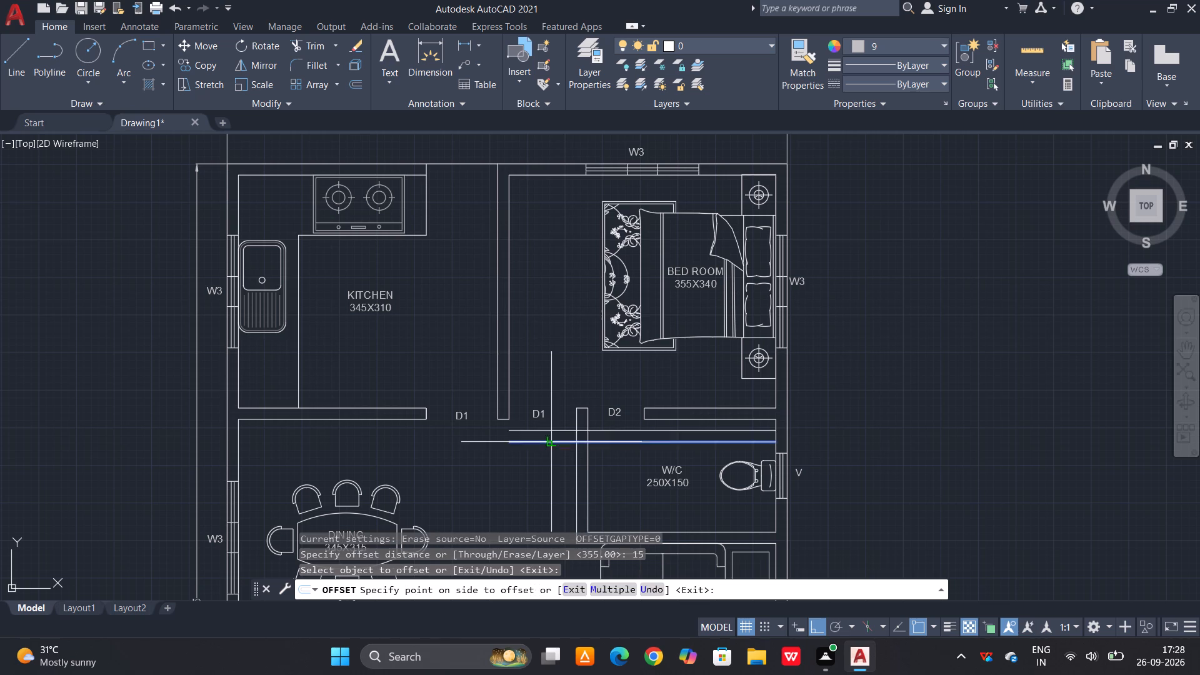
click(549, 461)
key(Escape)
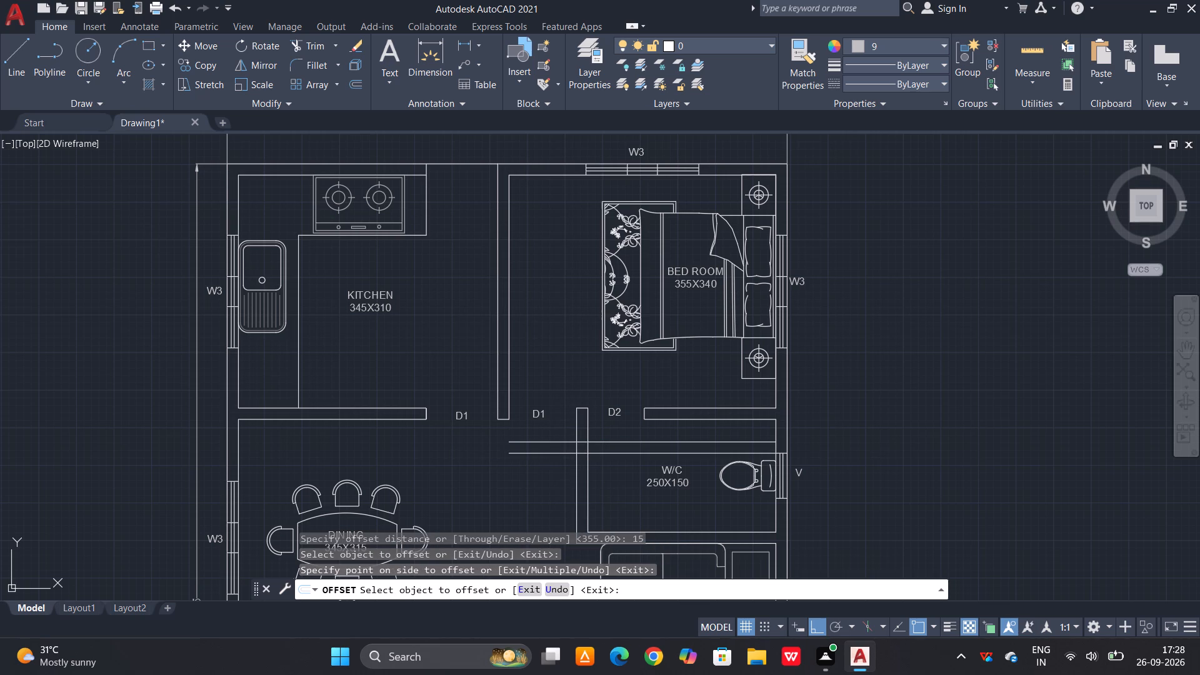
key(Escape)
Trim the two new wall lines back to the outer face of the W/C's left wall.
text(TR)
key(space)
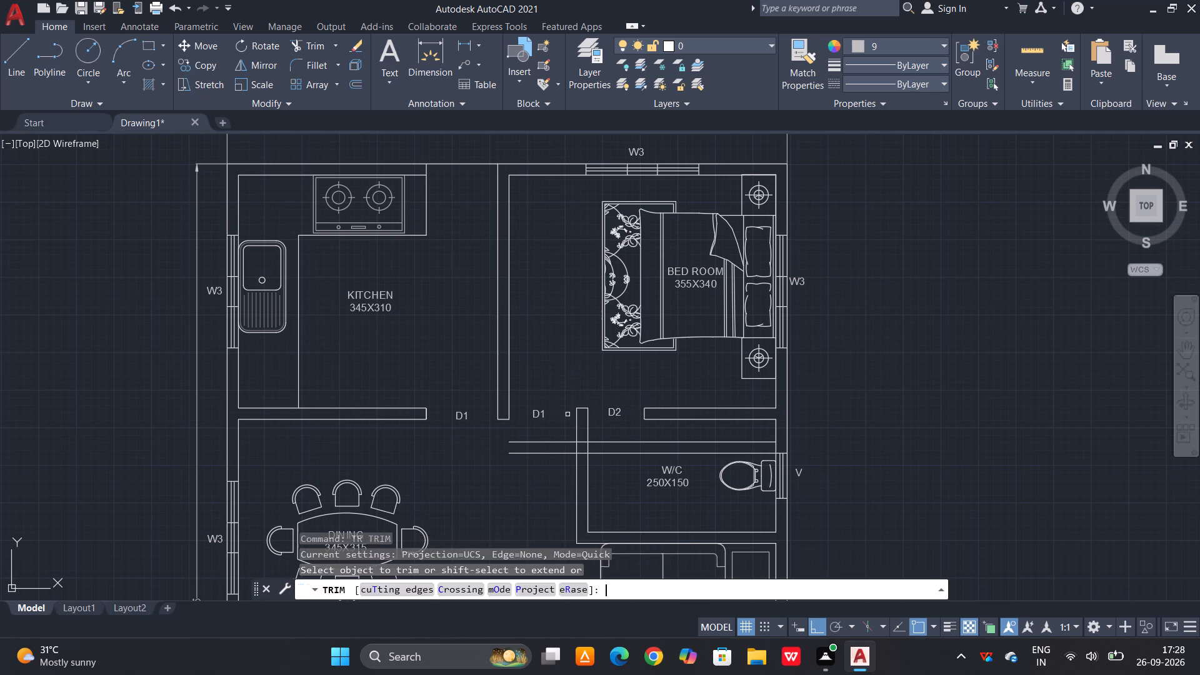
key(space)
click(558, 422)
click(549, 466)
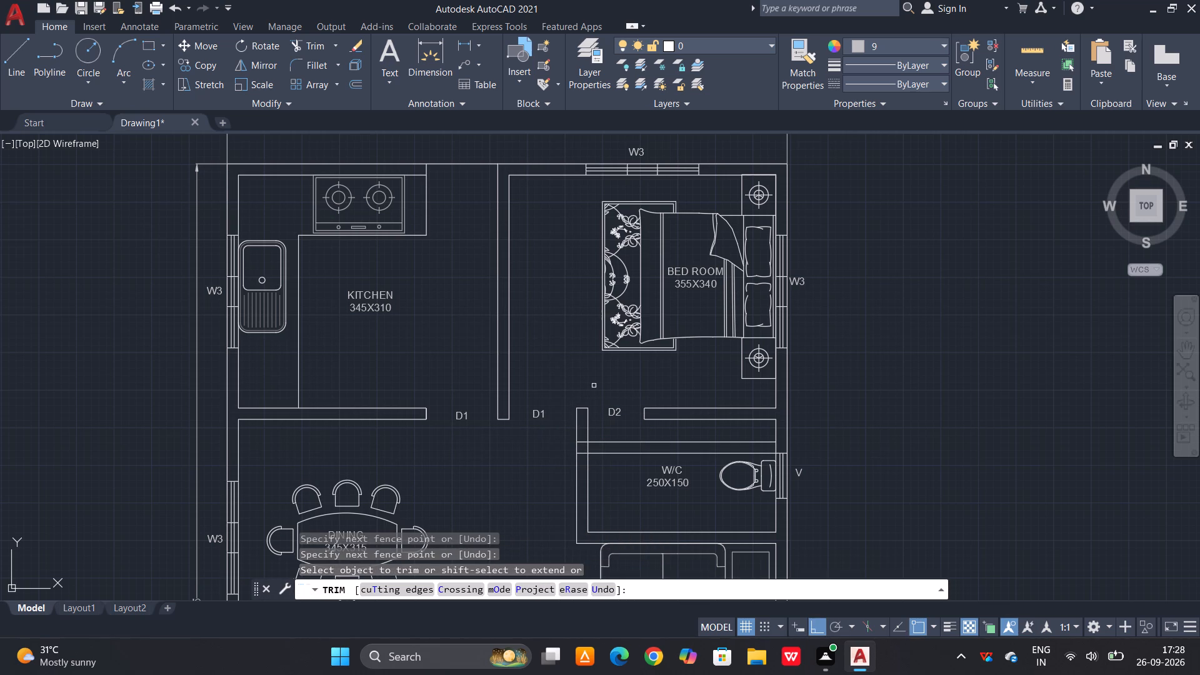
key(Escape)
Move the right-hand W/C, drawing room and sit out, with their walls, fixtures, windows and labels, down so the W/C wall corner meets the new upper wall line.
click(628, 398)
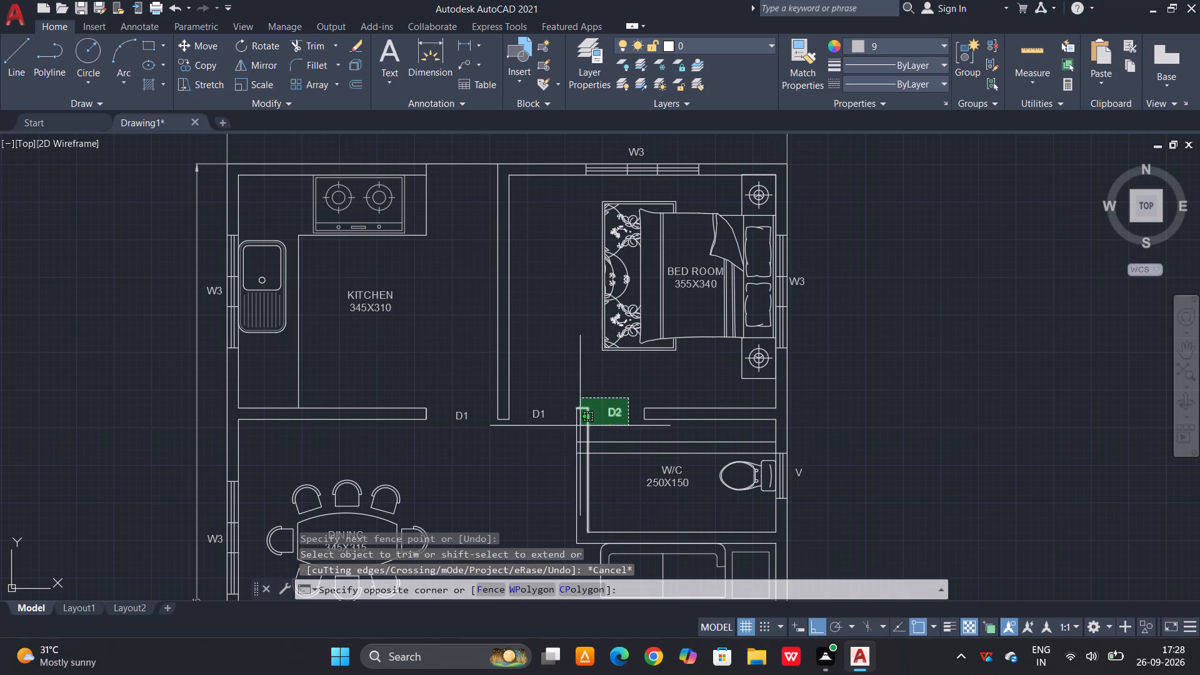
click(571, 427)
scroll(591, 402, down, 1)
scroll(677, 485, up, 3)
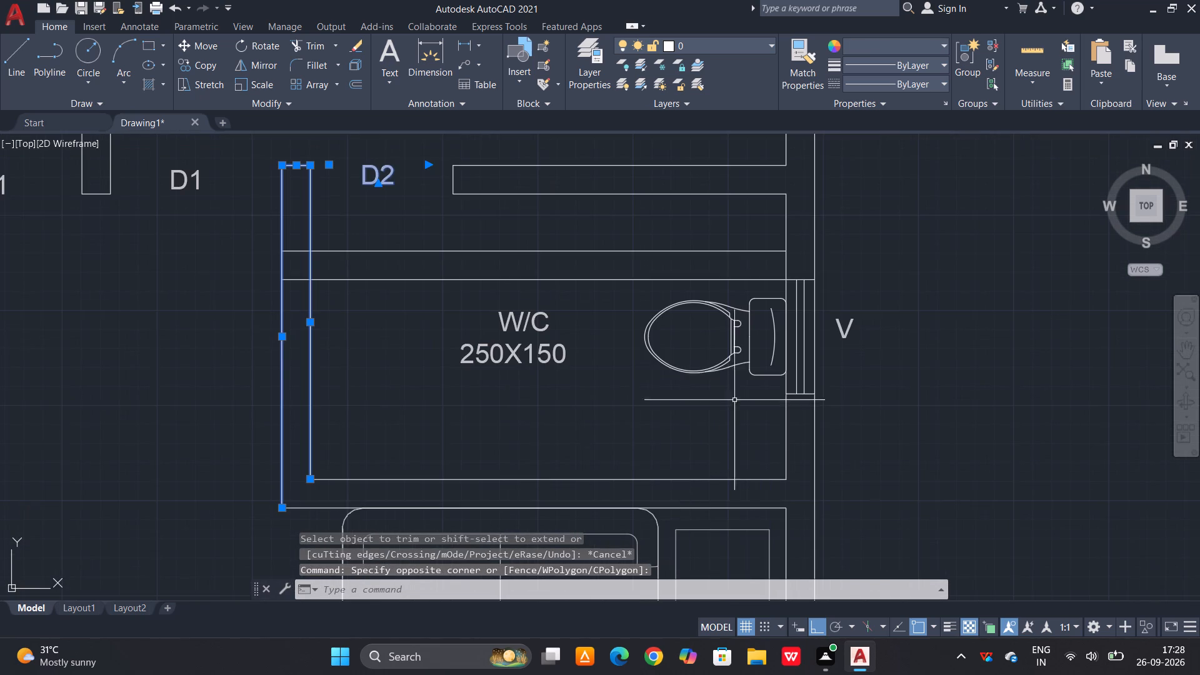
scroll(799, 320, up, 2)
click(816, 207)
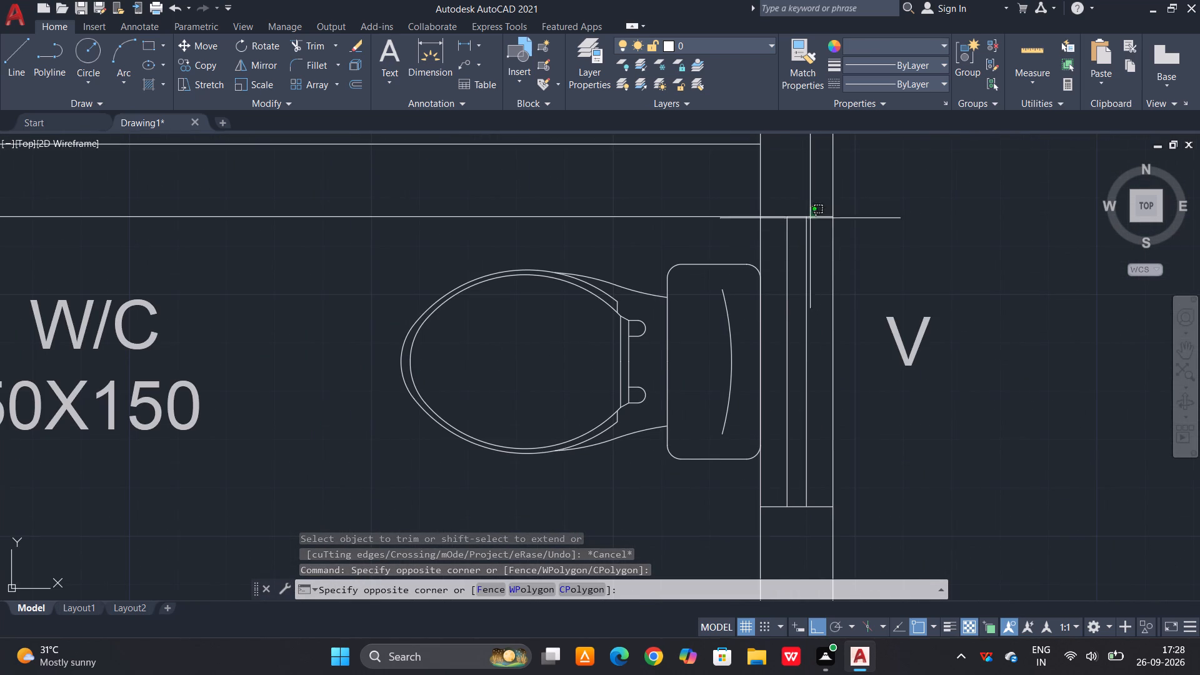
click(778, 521)
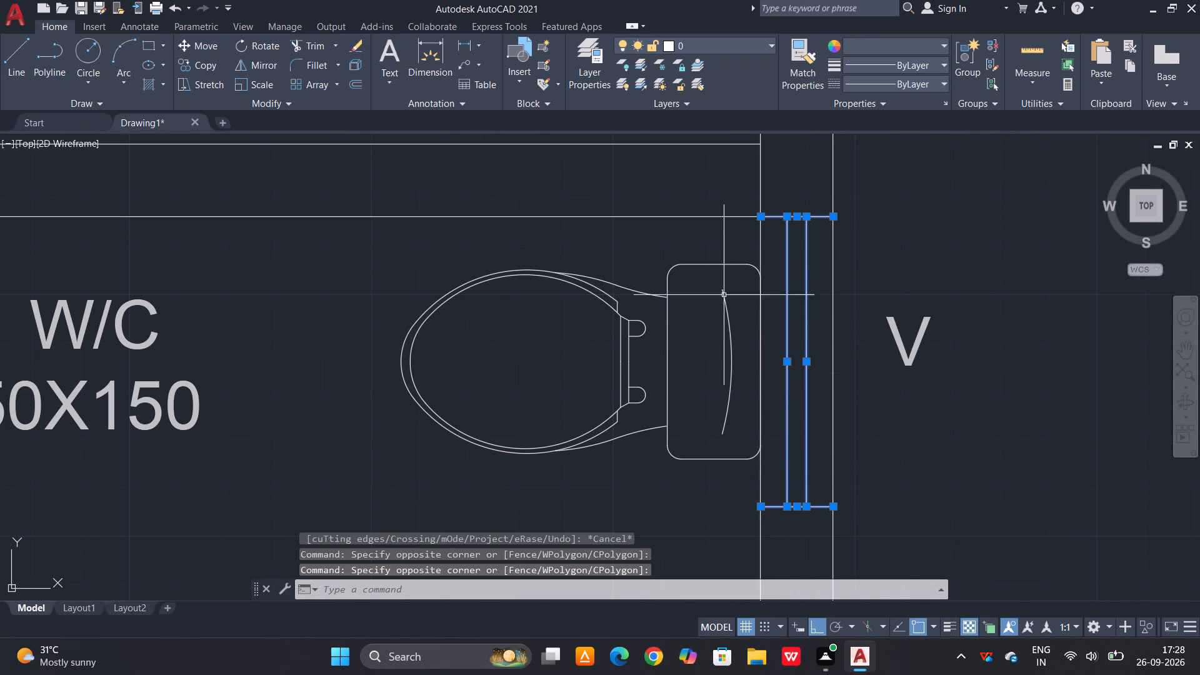
click(719, 247)
click(540, 392)
scroll(584, 377, down, 2)
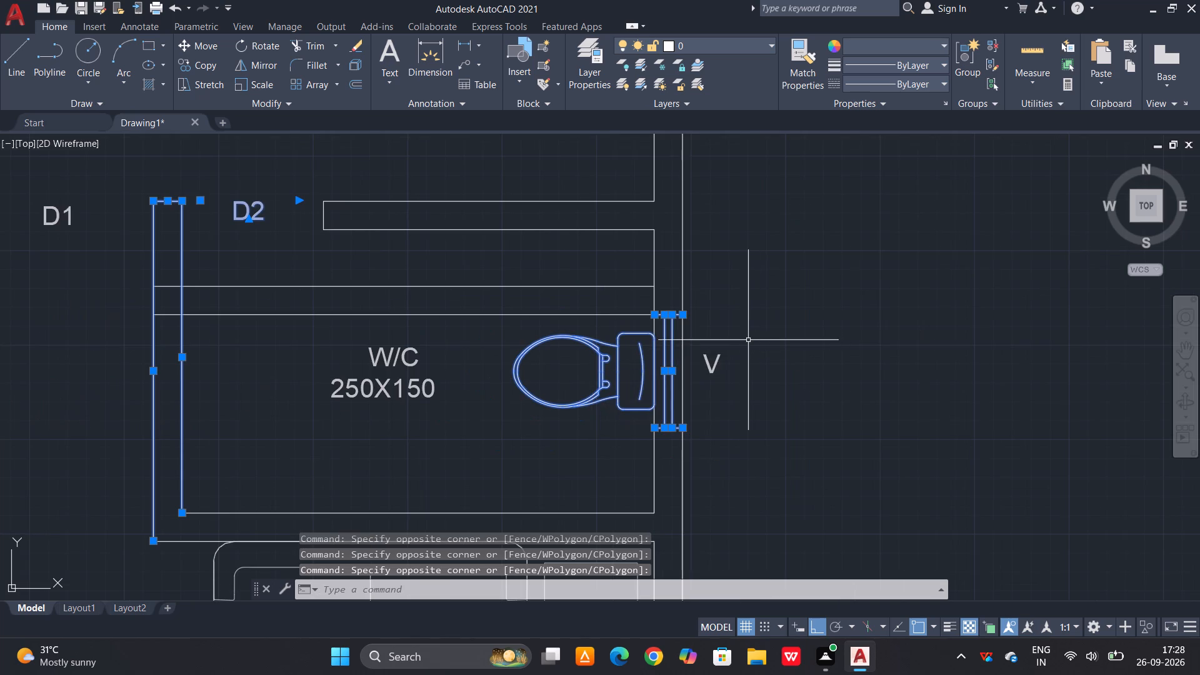
click(746, 341)
click(702, 378)
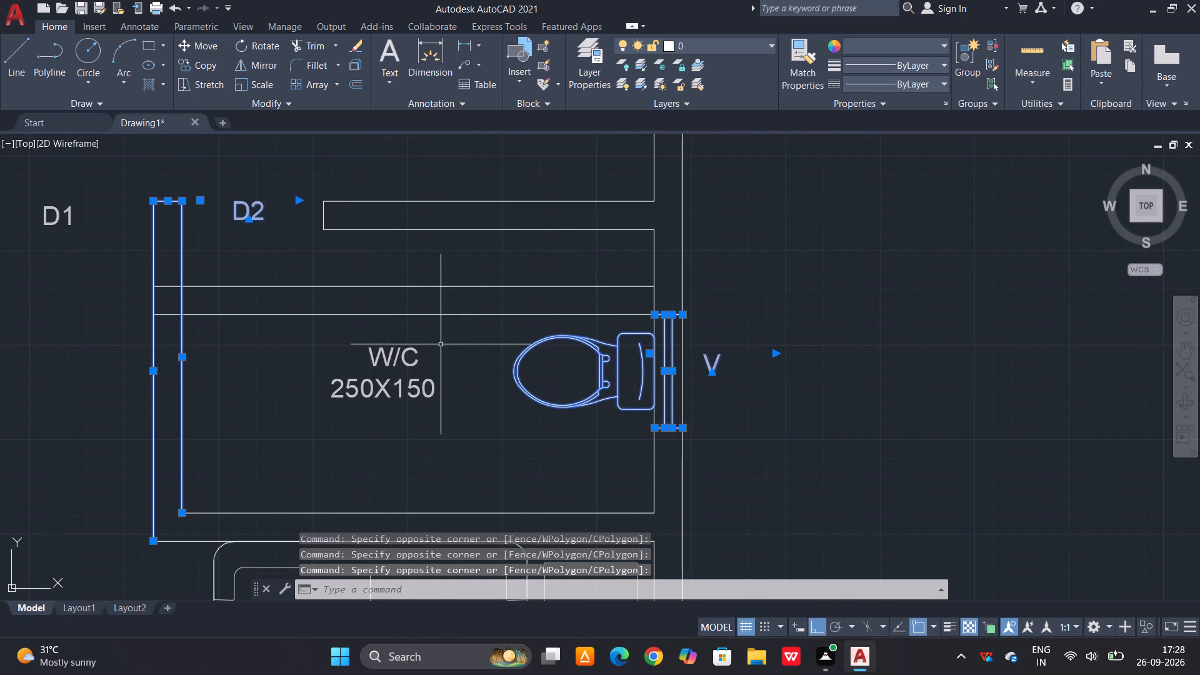
click(441, 343)
click(320, 402)
scroll(457, 356, down, 1)
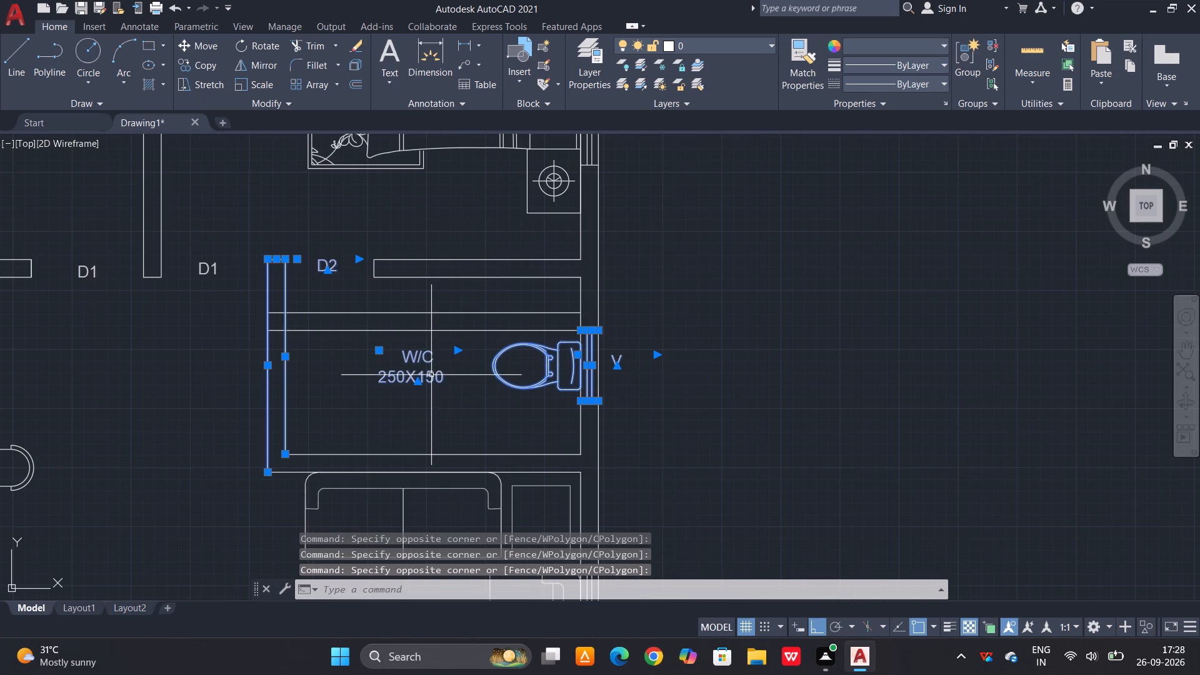
scroll(443, 366, down, 1)
click(482, 411)
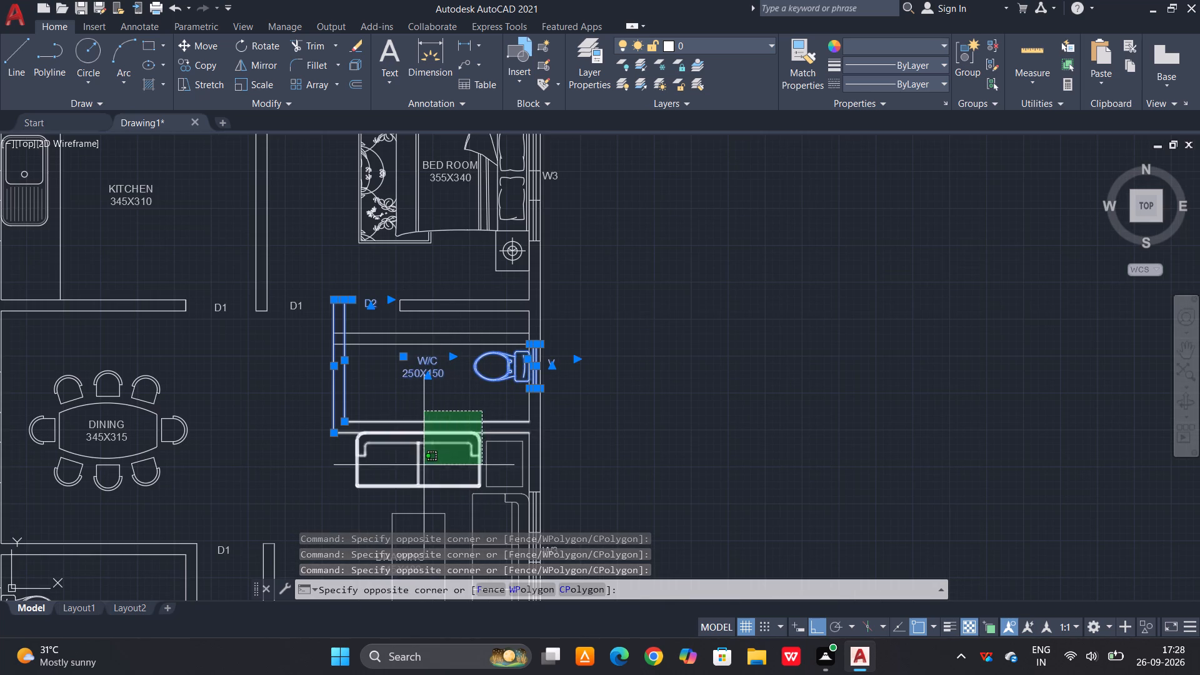
click(424, 465)
scroll(455, 421, down, 2)
scroll(472, 466, up, 2)
click(476, 406)
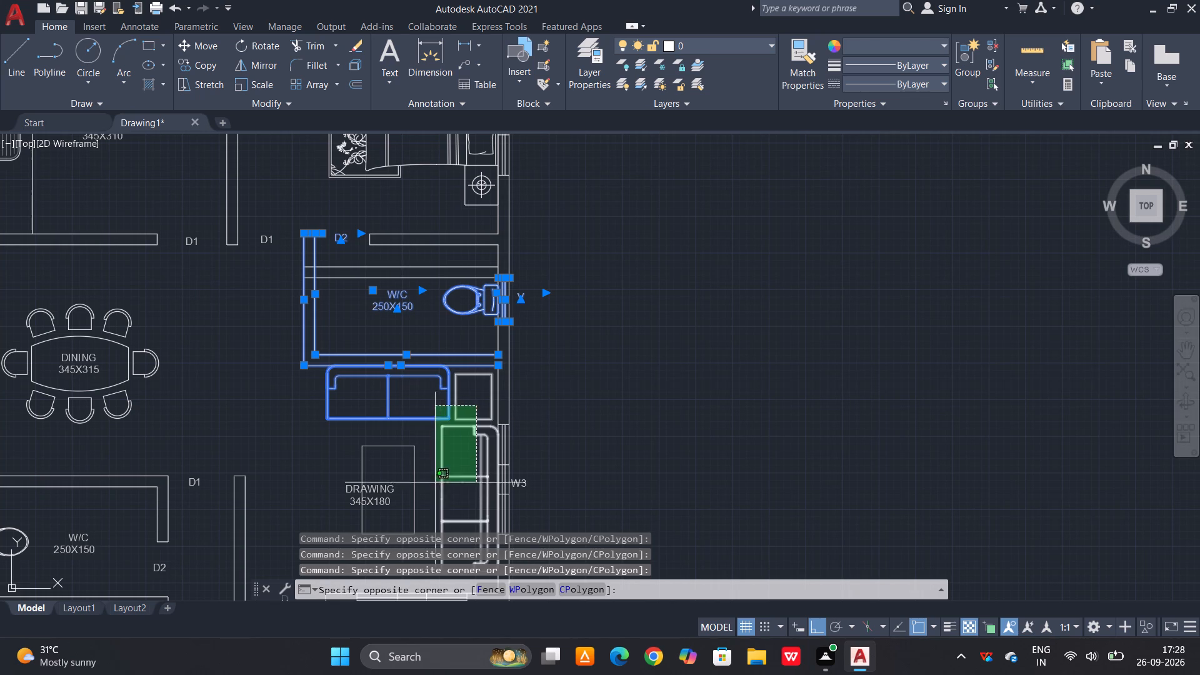
click(401, 496)
click(389, 461)
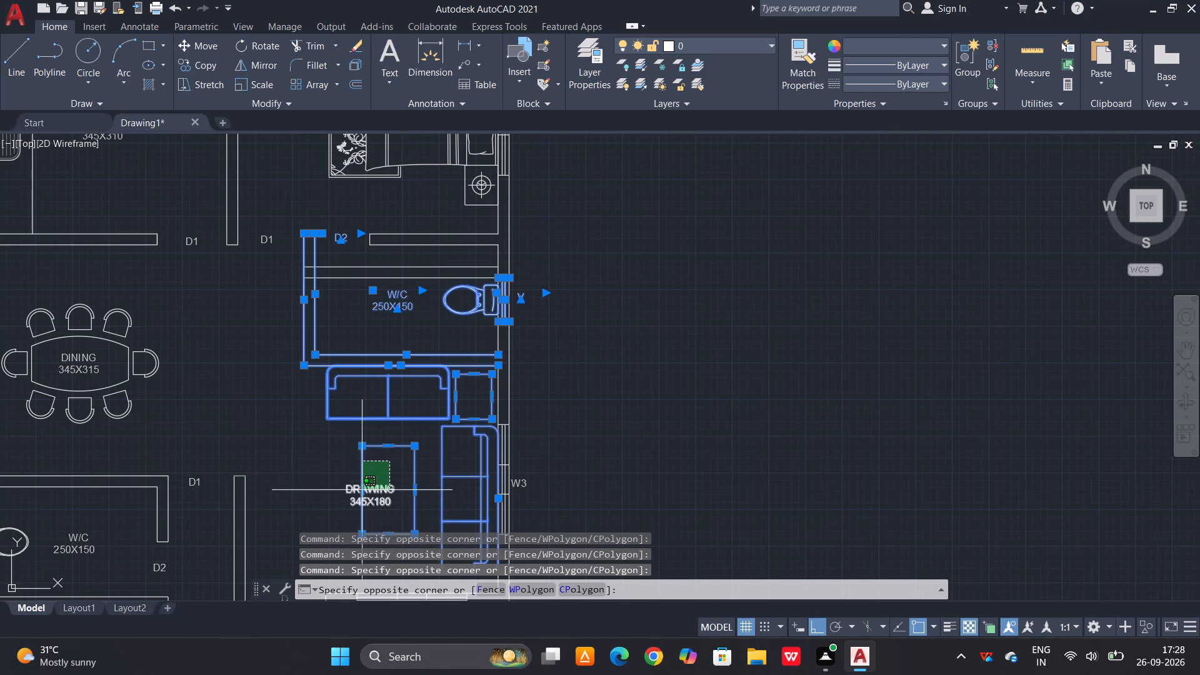
click(347, 499)
scroll(481, 467, up, 4)
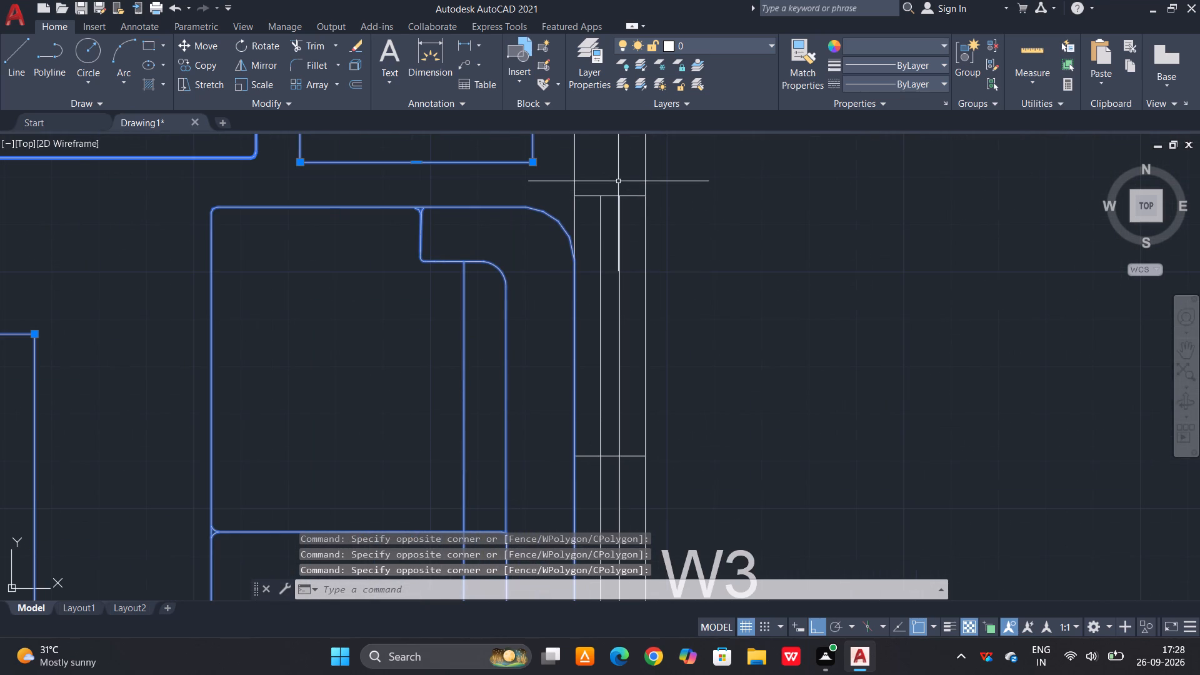
drag(618, 182, 620, 217)
click(585, 342)
scroll(606, 303, down, 2)
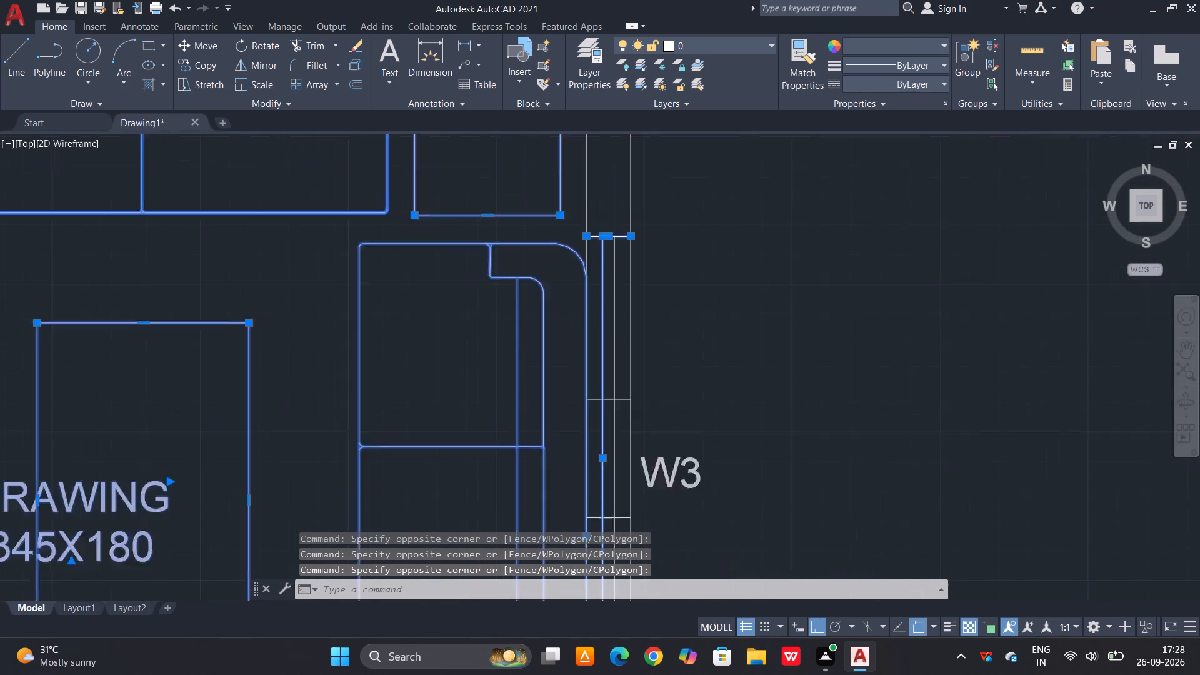
scroll(613, 445, up, 2)
click(619, 226)
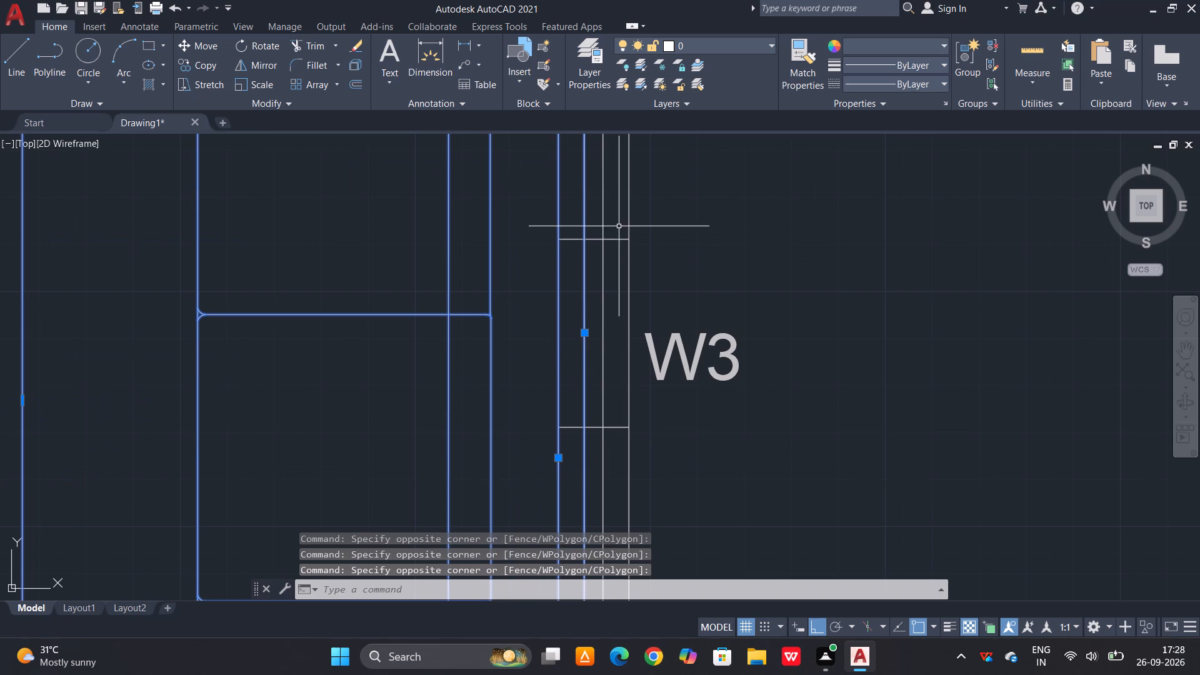
click(599, 472)
scroll(602, 292, down, 2)
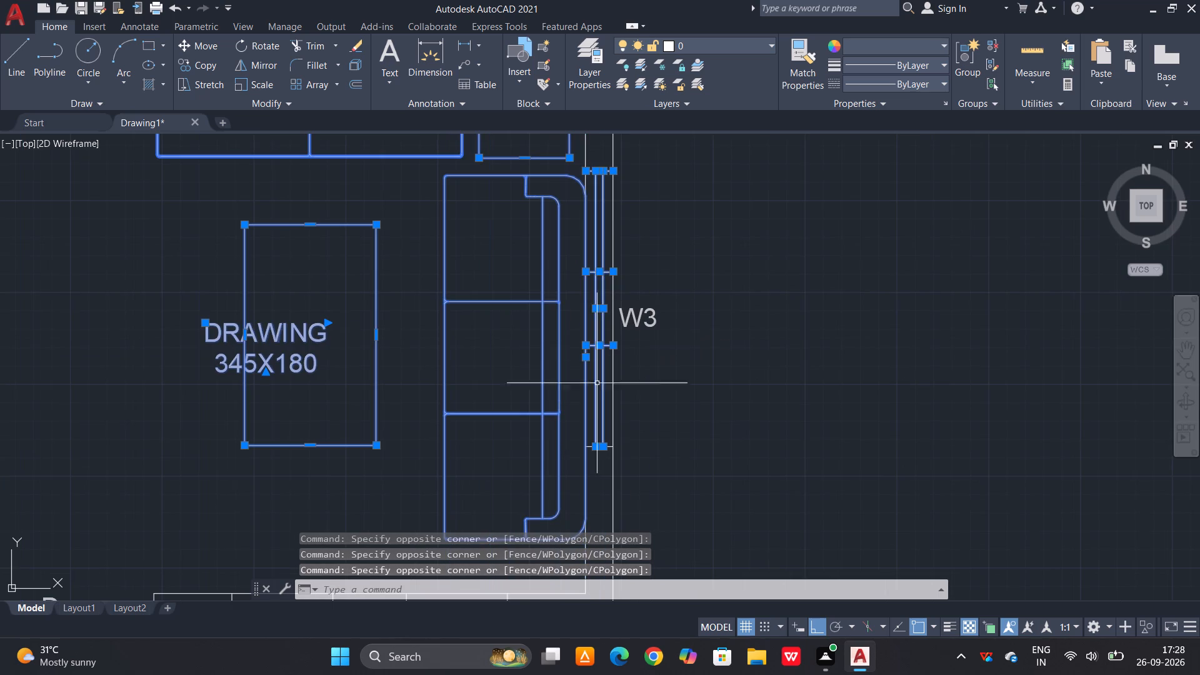
scroll(611, 459, up, 4)
click(590, 366)
click(569, 392)
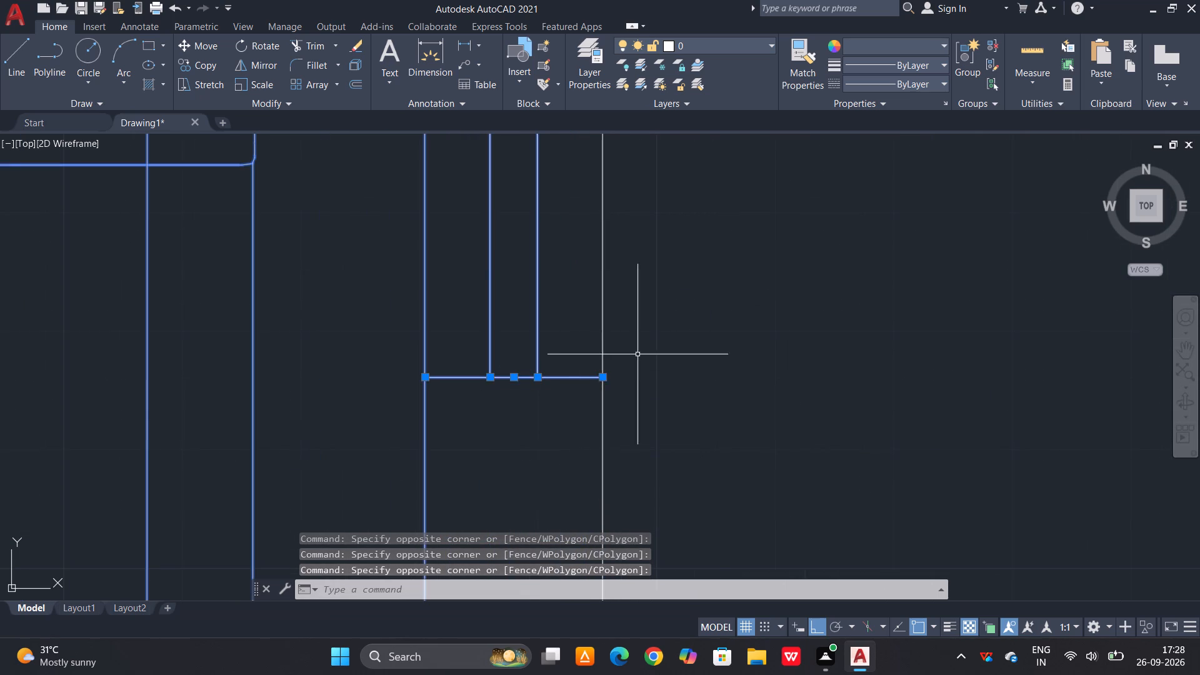
scroll(641, 352, down, 5)
scroll(596, 424, down, 1)
scroll(572, 445, up, 1)
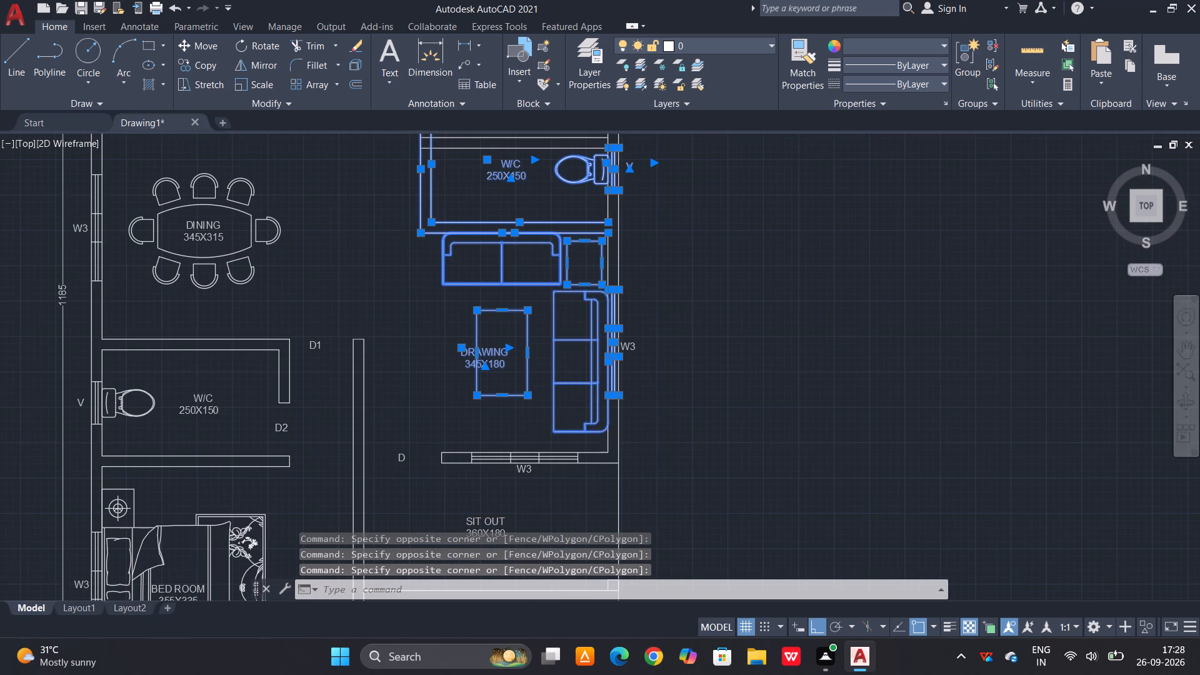
scroll(553, 464, up, 2)
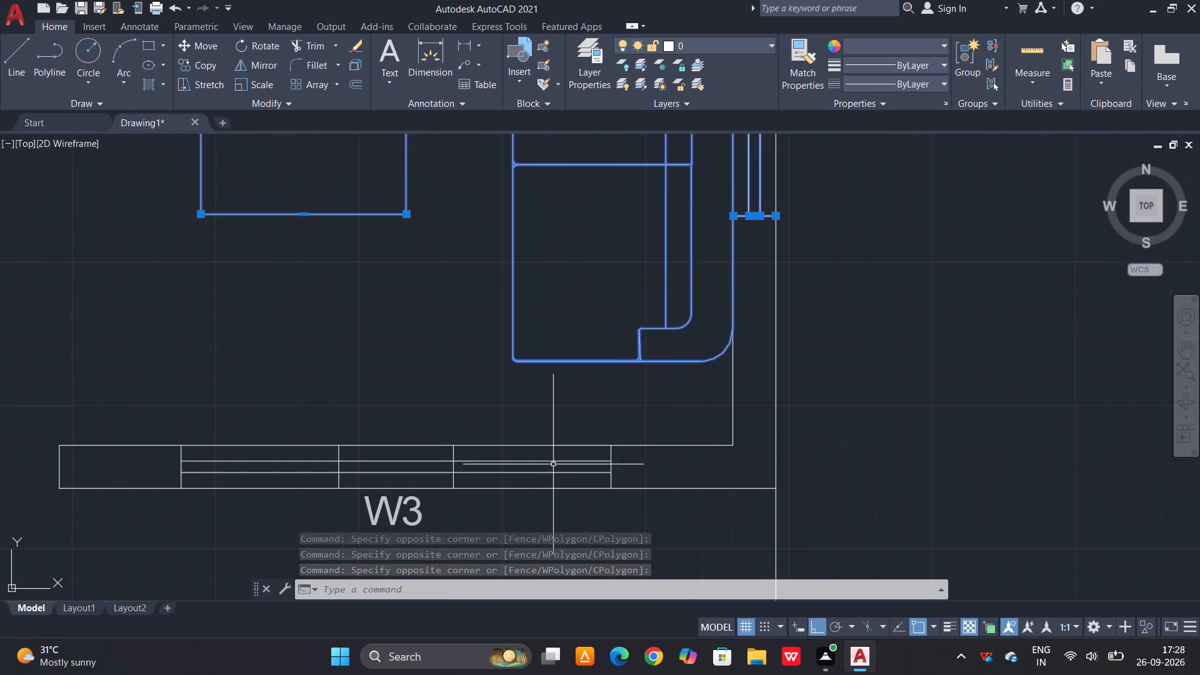
click(613, 404)
click(155, 517)
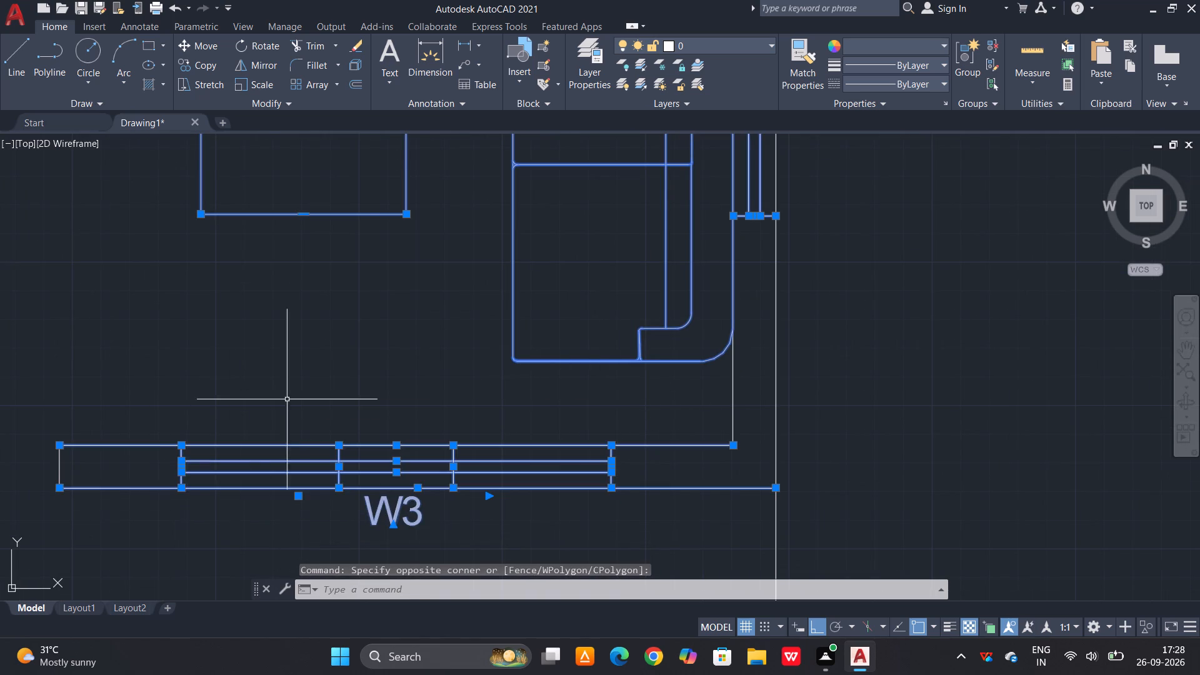
scroll(604, 309, down, 1)
scroll(261, 413, up, 2)
drag(304, 334, 271, 414)
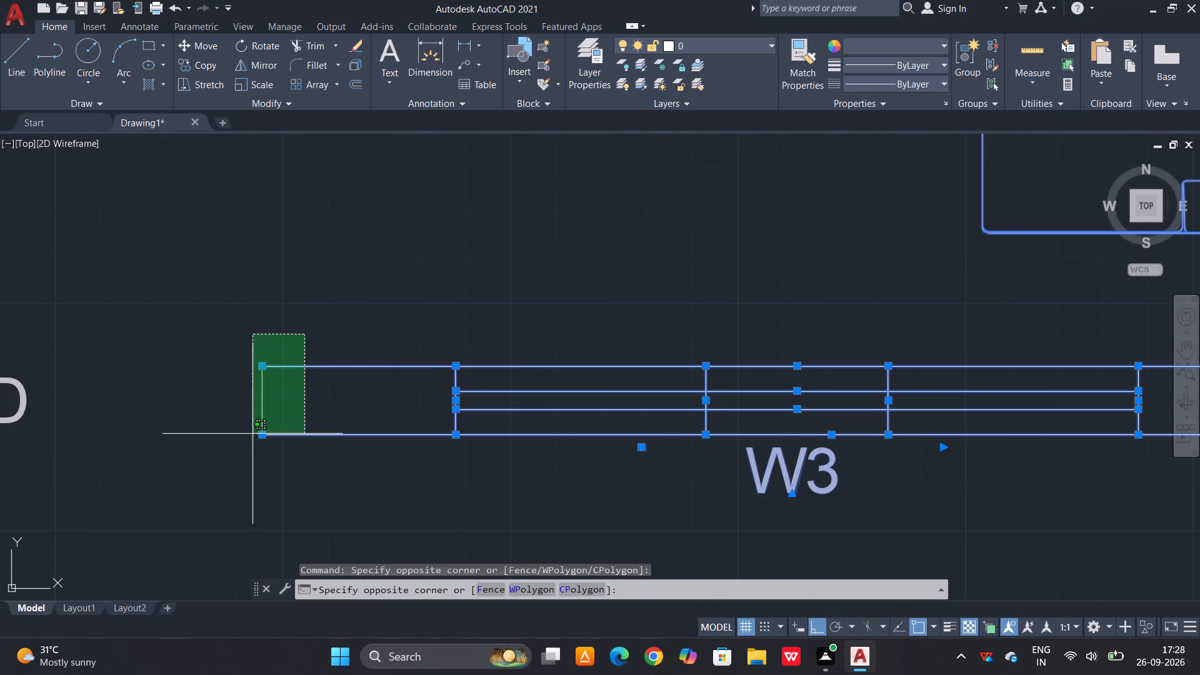
click(226, 457)
scroll(367, 357, down, 2)
drag(274, 354, 266, 362)
drag(192, 402, 216, 394)
scroll(421, 291, down, 3)
scroll(524, 365, up, 2)
click(511, 349)
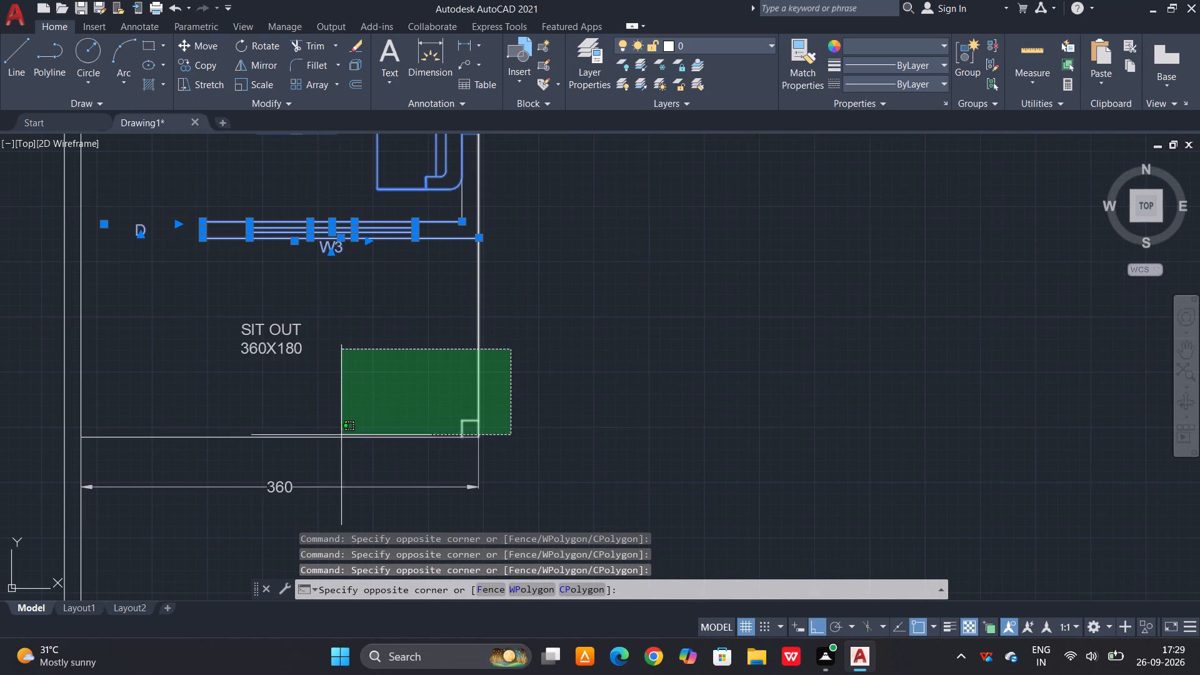
click(330, 445)
drag(333, 292, 329, 301)
click(261, 344)
scroll(372, 474, down, 2)
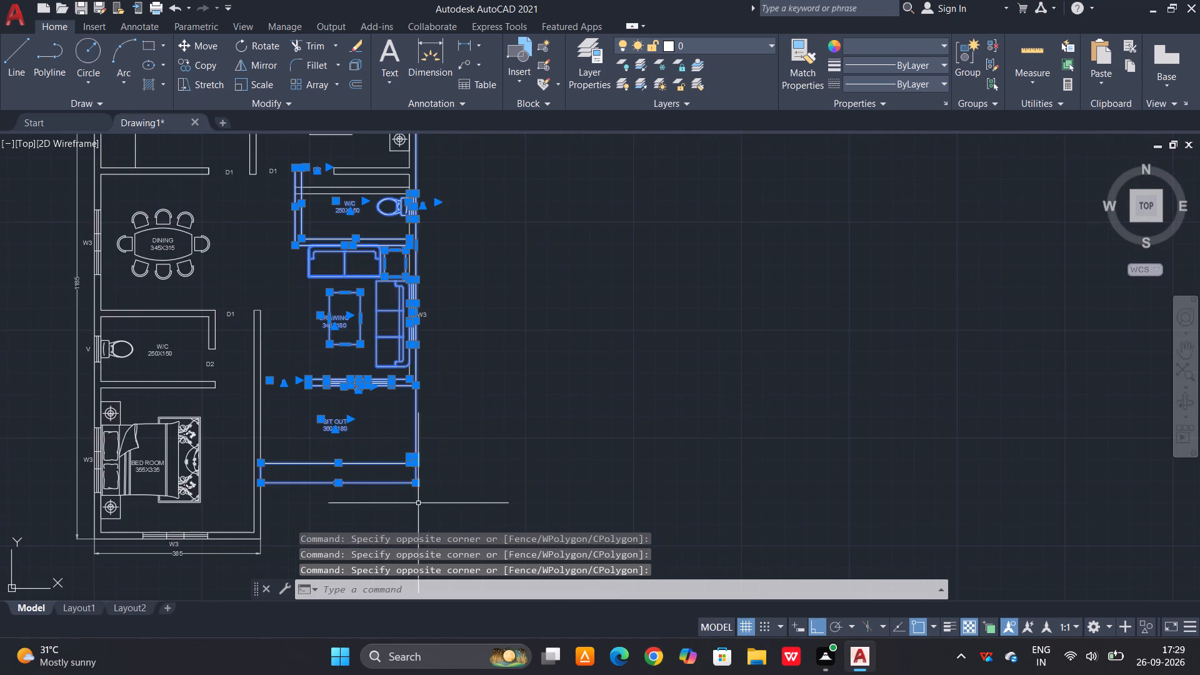
scroll(424, 501, down, 1)
scroll(324, 262, up, 3)
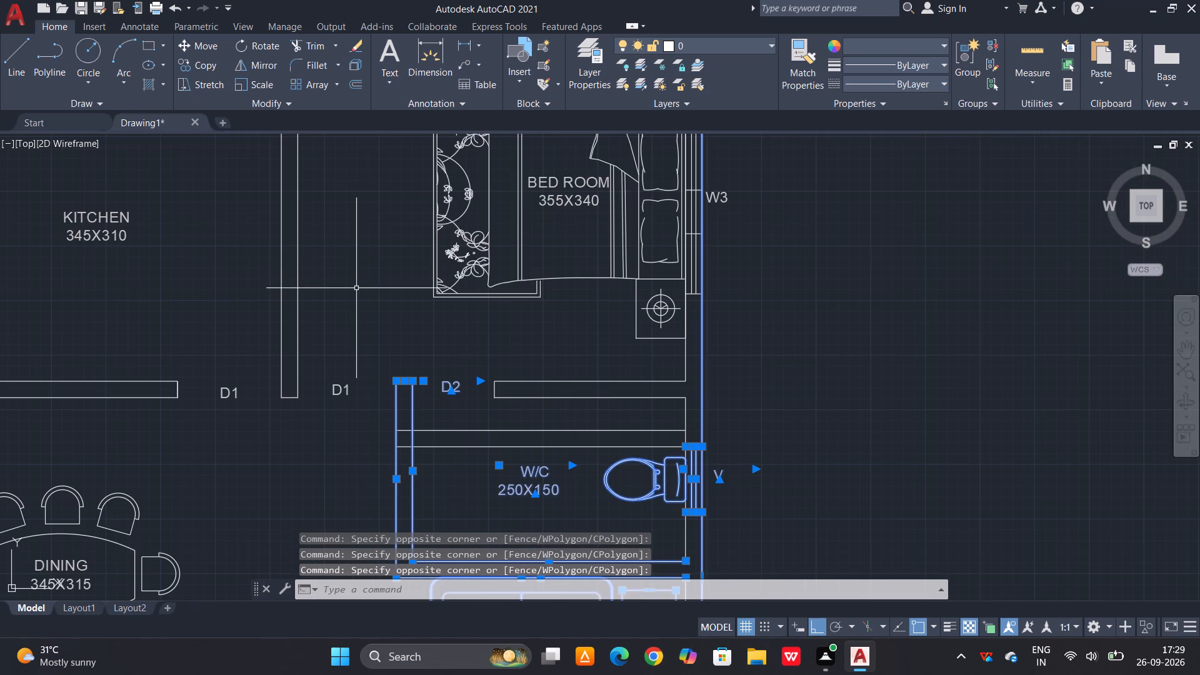
key(m)
key(space)
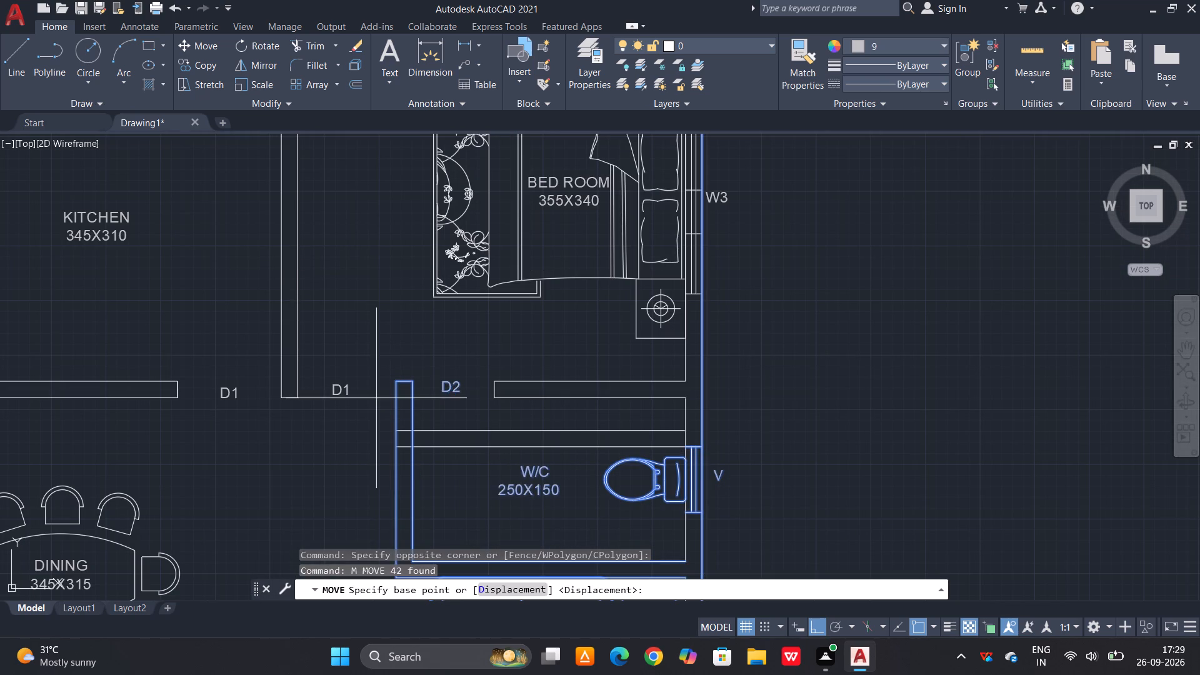
click(396, 381)
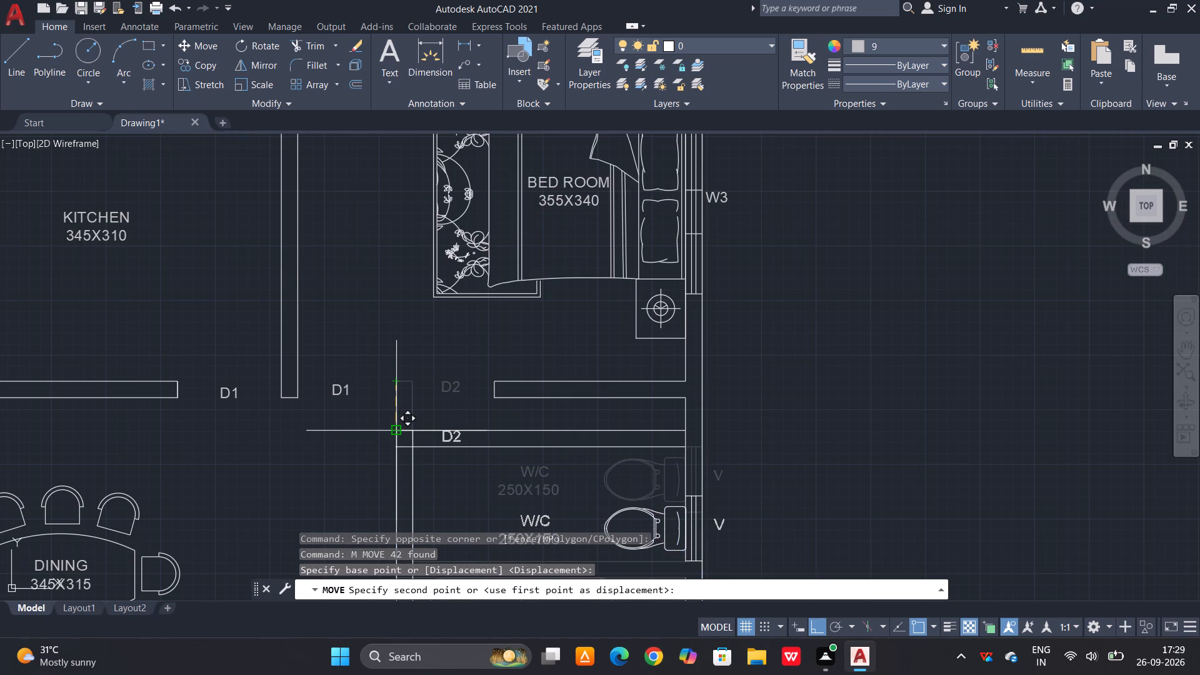
click(395, 434)
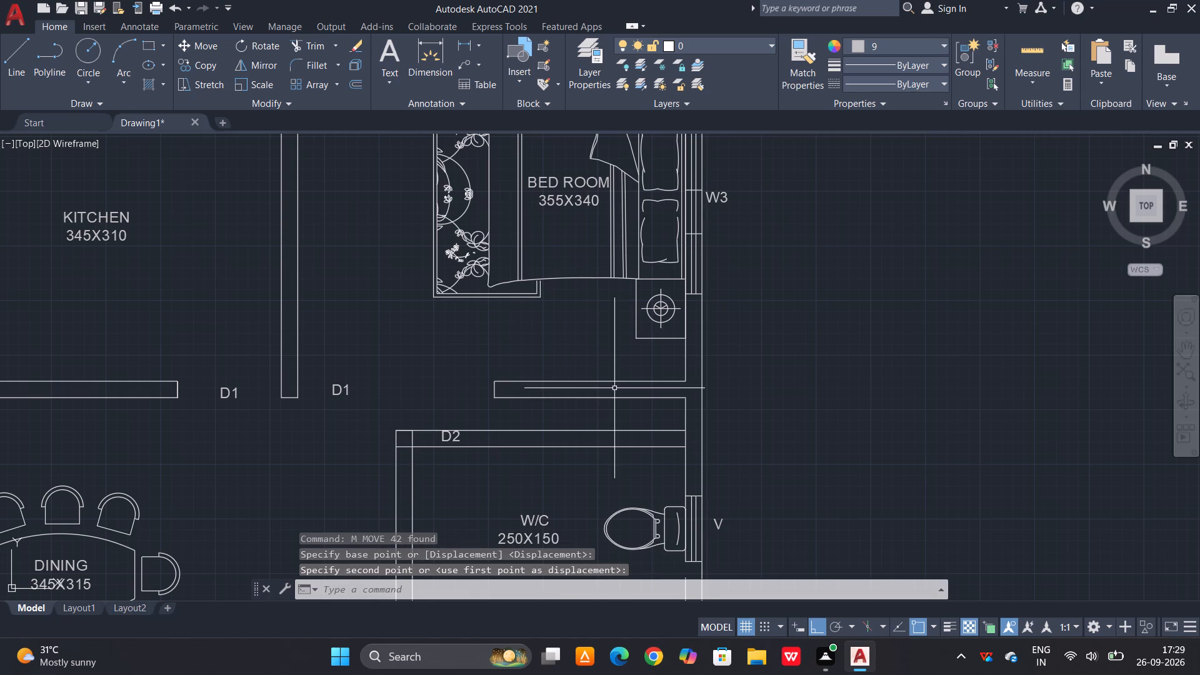
key(Escape)
Delete the old wall stub between the upper bedroom and the right-hand W/C.
scroll(634, 349, down, 1)
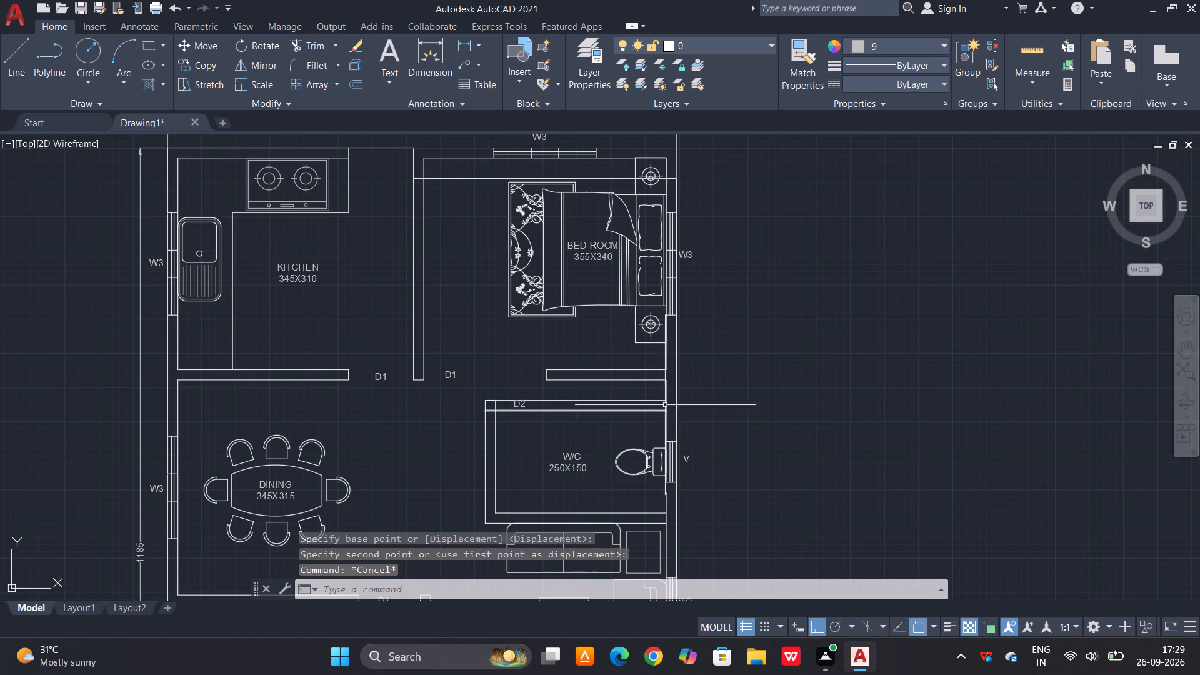
scroll(661, 359, down, 2)
scroll(656, 393, up, 1)
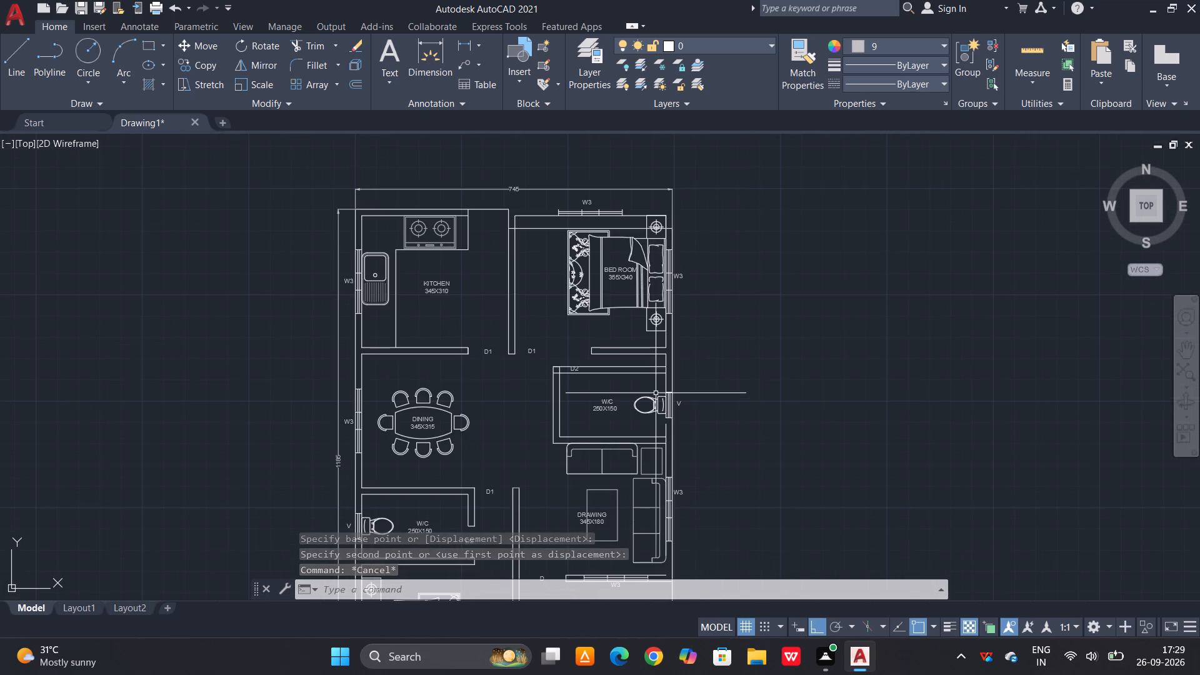
scroll(654, 392, up, 1)
scroll(640, 331, up, 2)
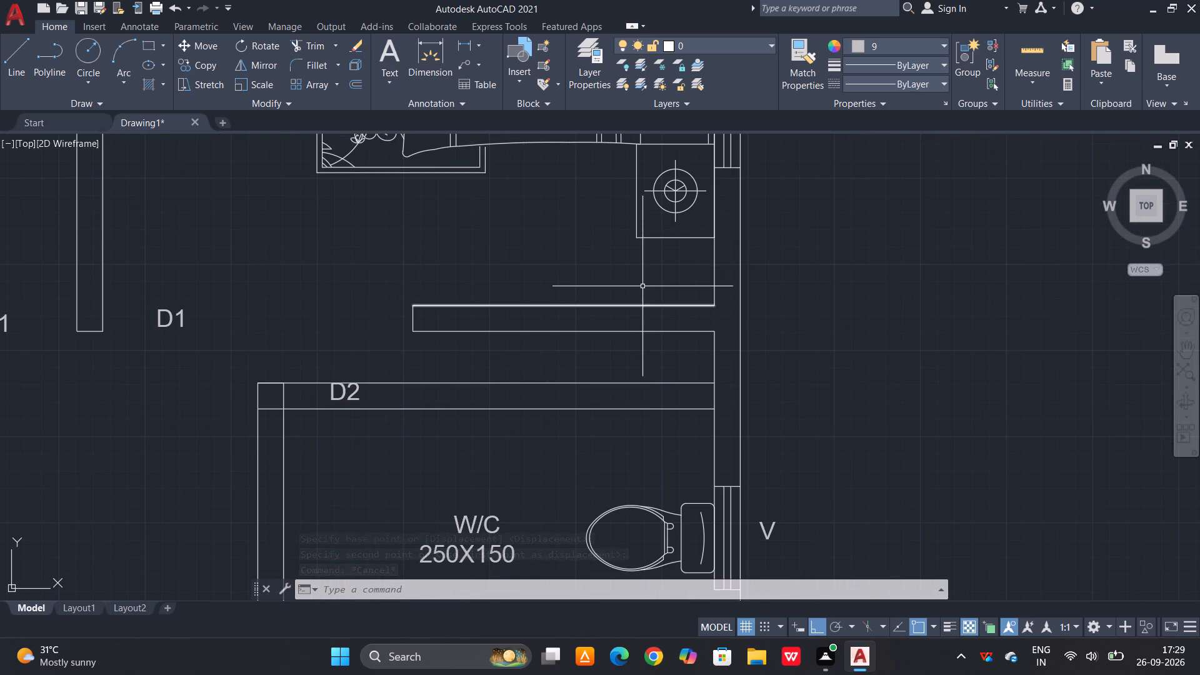
drag(642, 286, 634, 289)
click(384, 344)
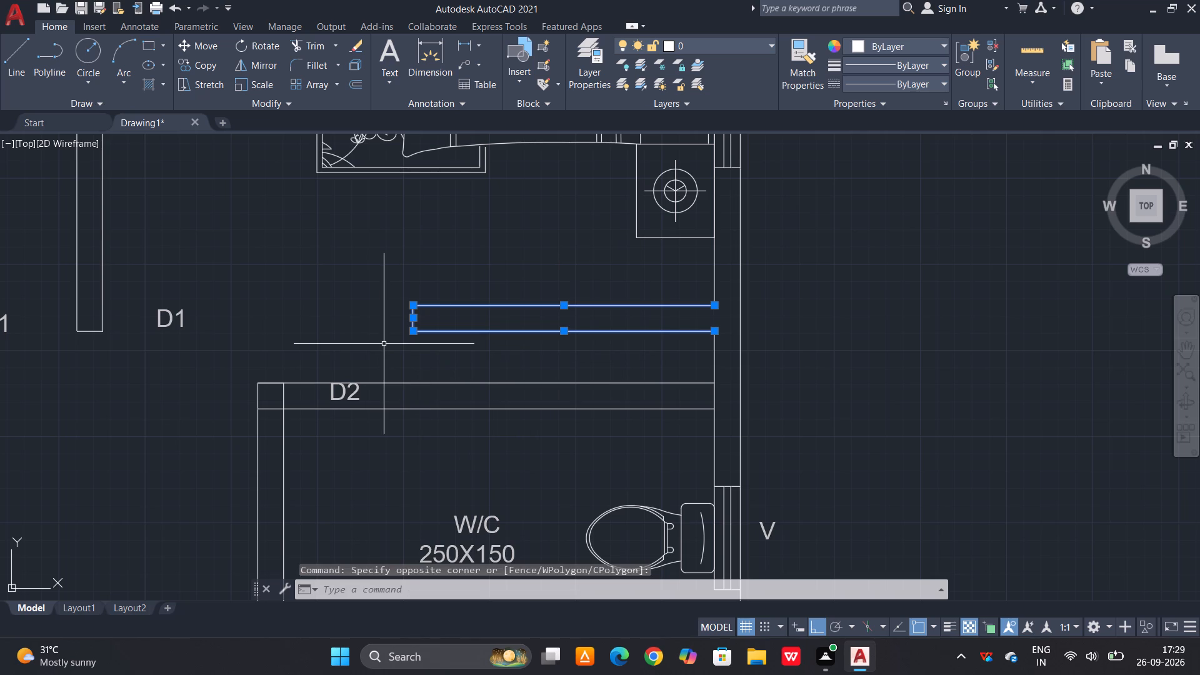
key(Delete)
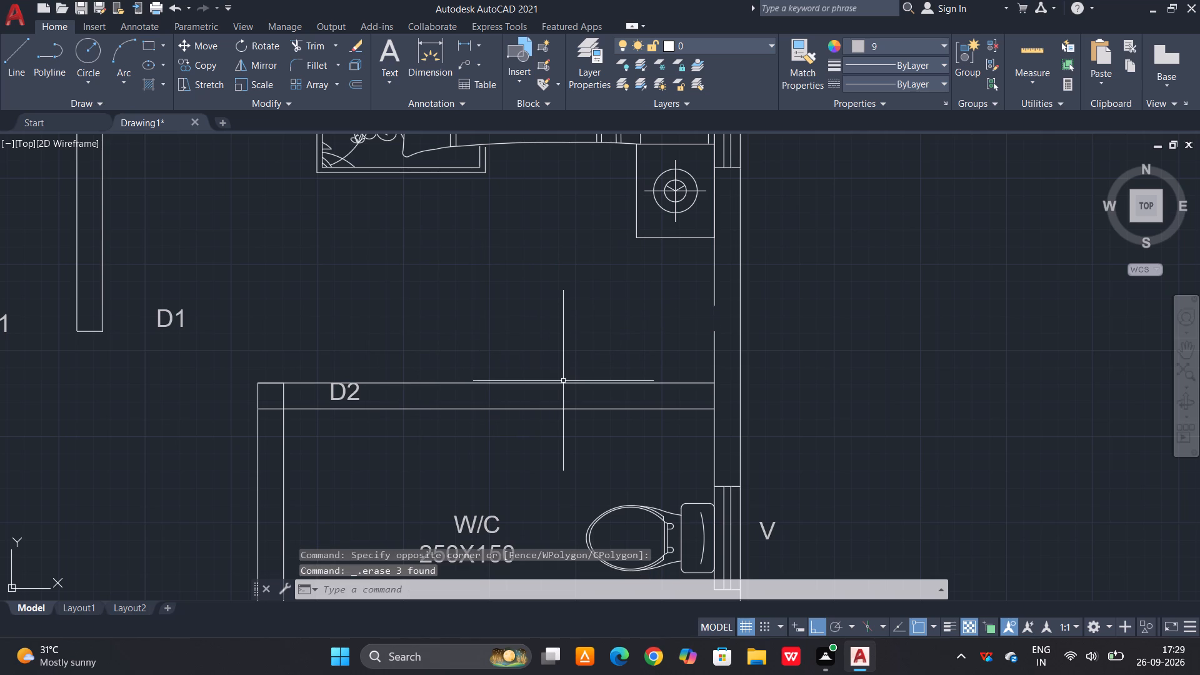
Join the two inner line segments of the right outer wall across the gap between the upper bedroom and W/C.
key(j)
key(space)
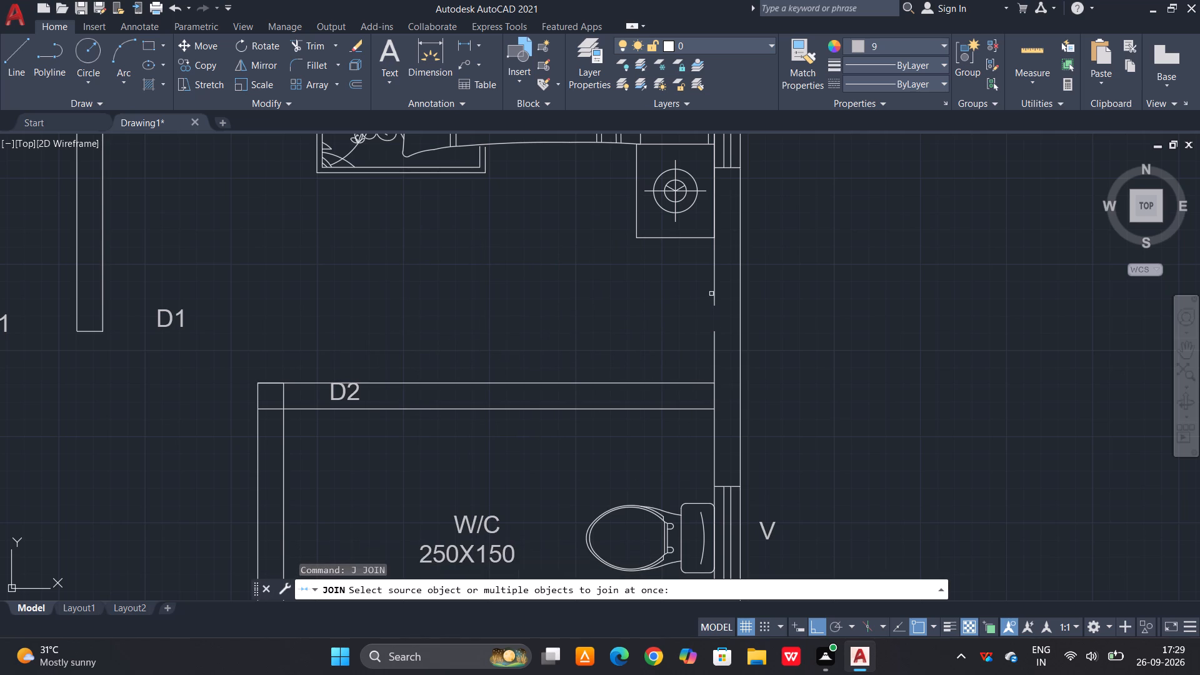
click(712, 294)
click(716, 345)
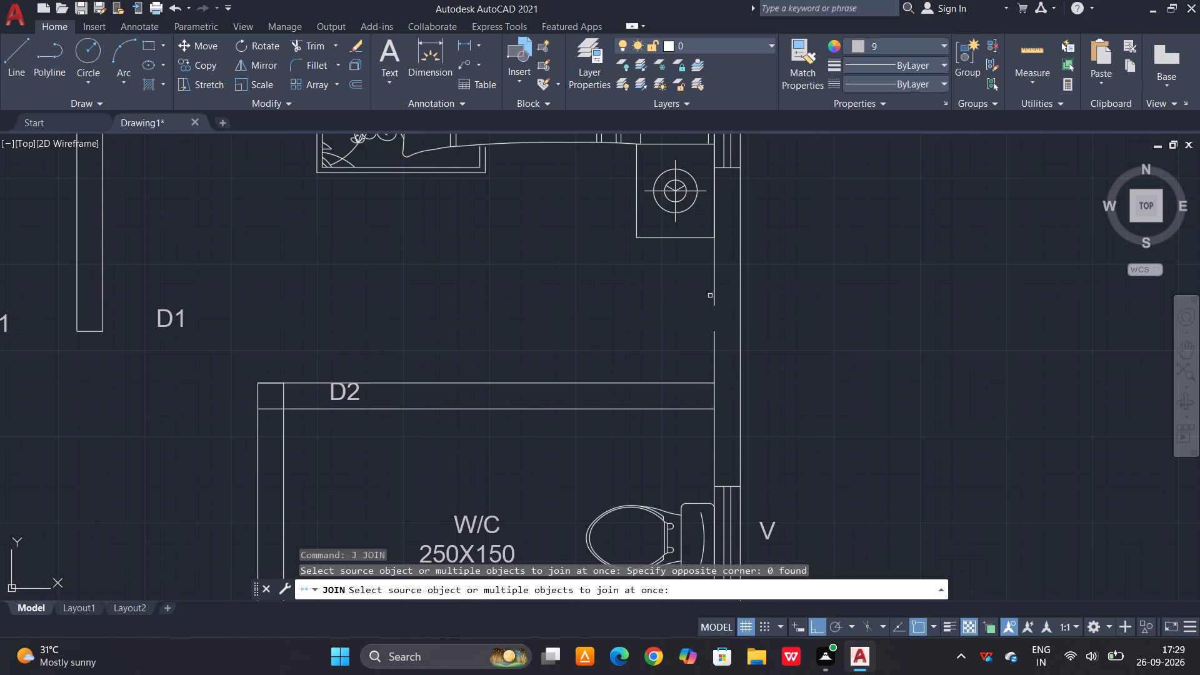
click(716, 296)
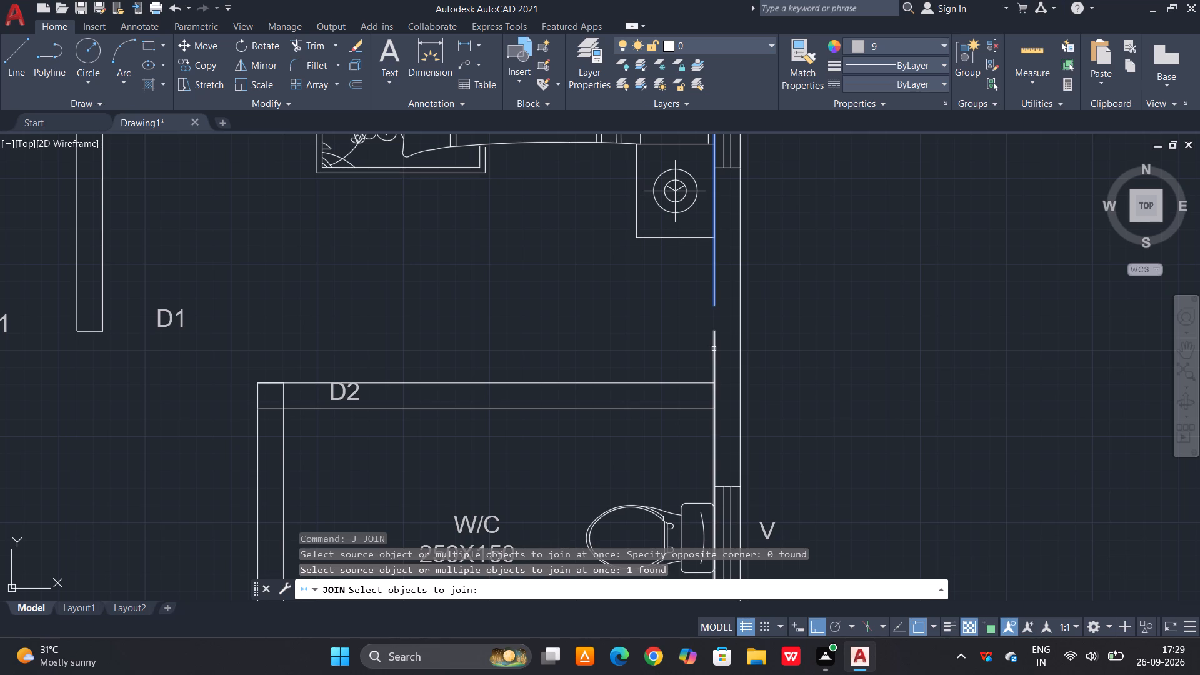
click(714, 349)
scroll(716, 312, down, 1)
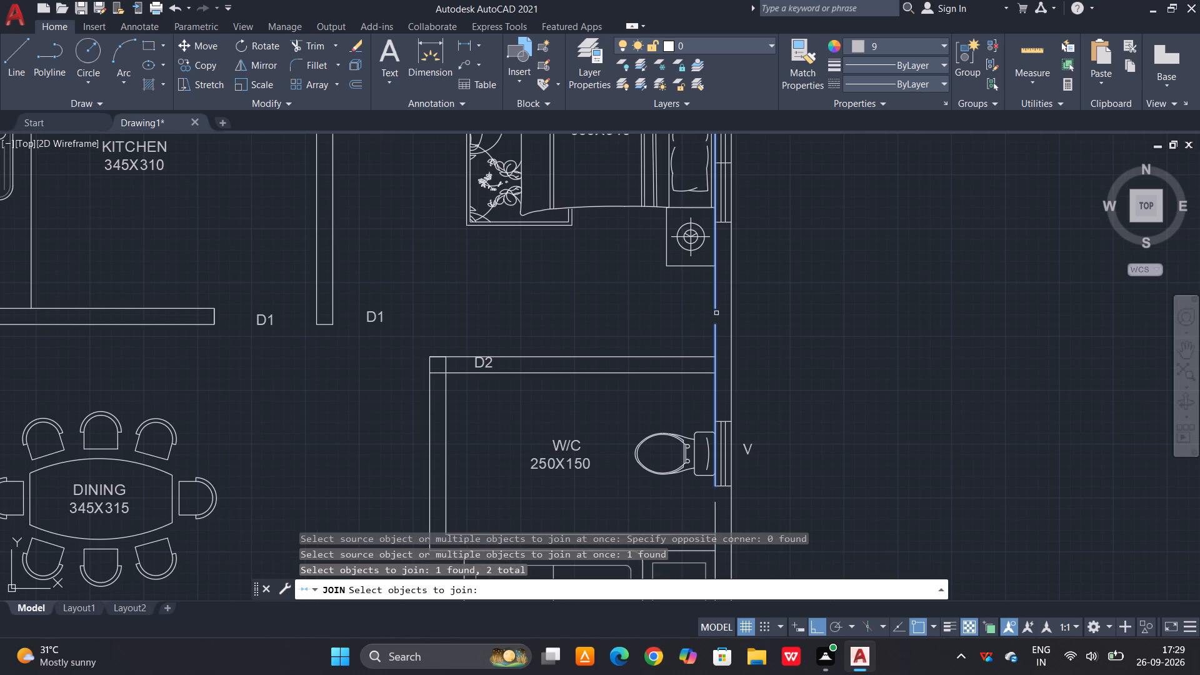
key(space)
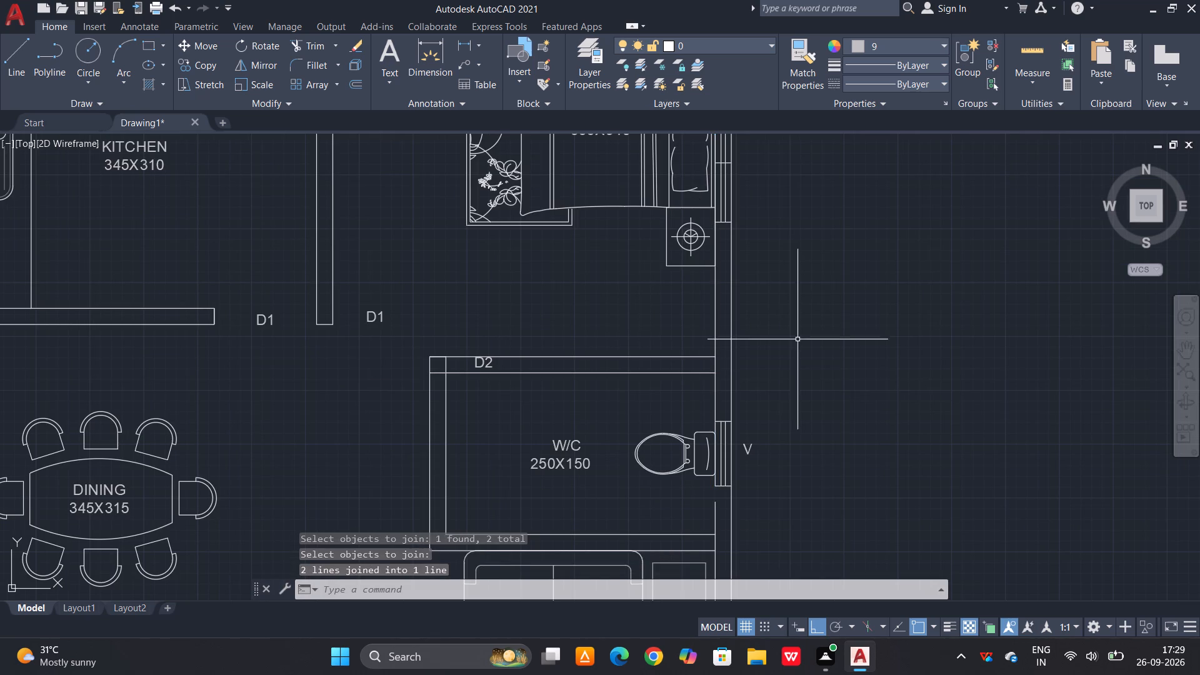
Join the right outer wall's inner line across the gap just below the W/C ventilator V.
scroll(716, 536, up, 2)
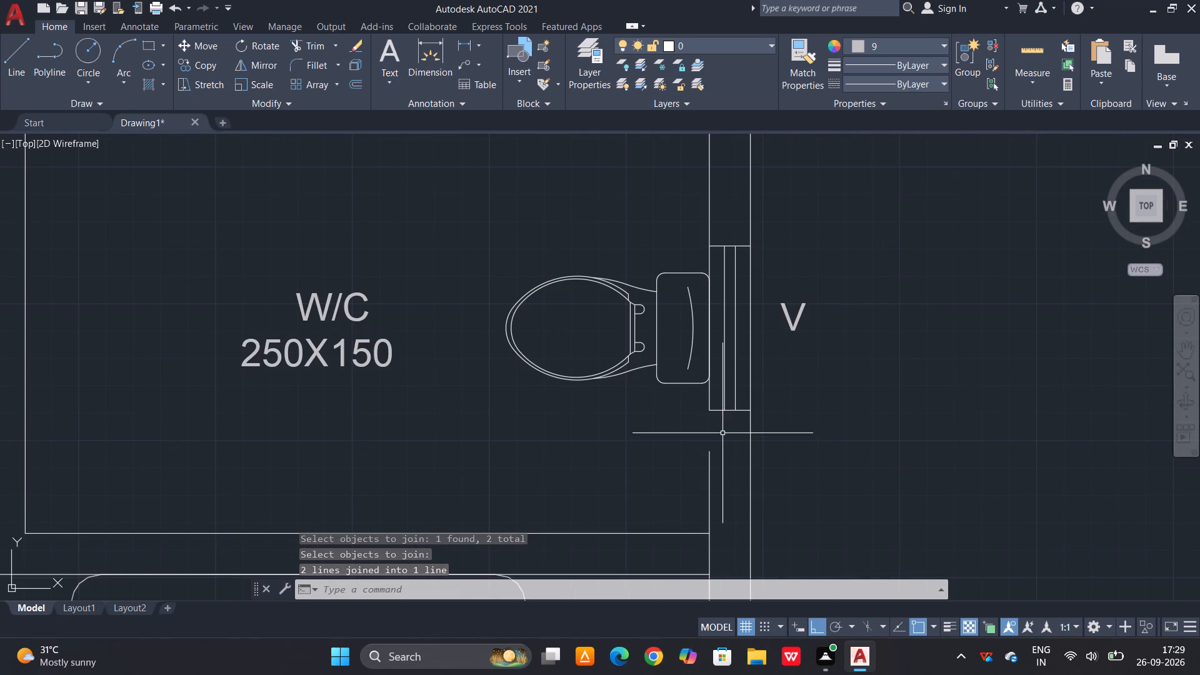
key(j)
key(space)
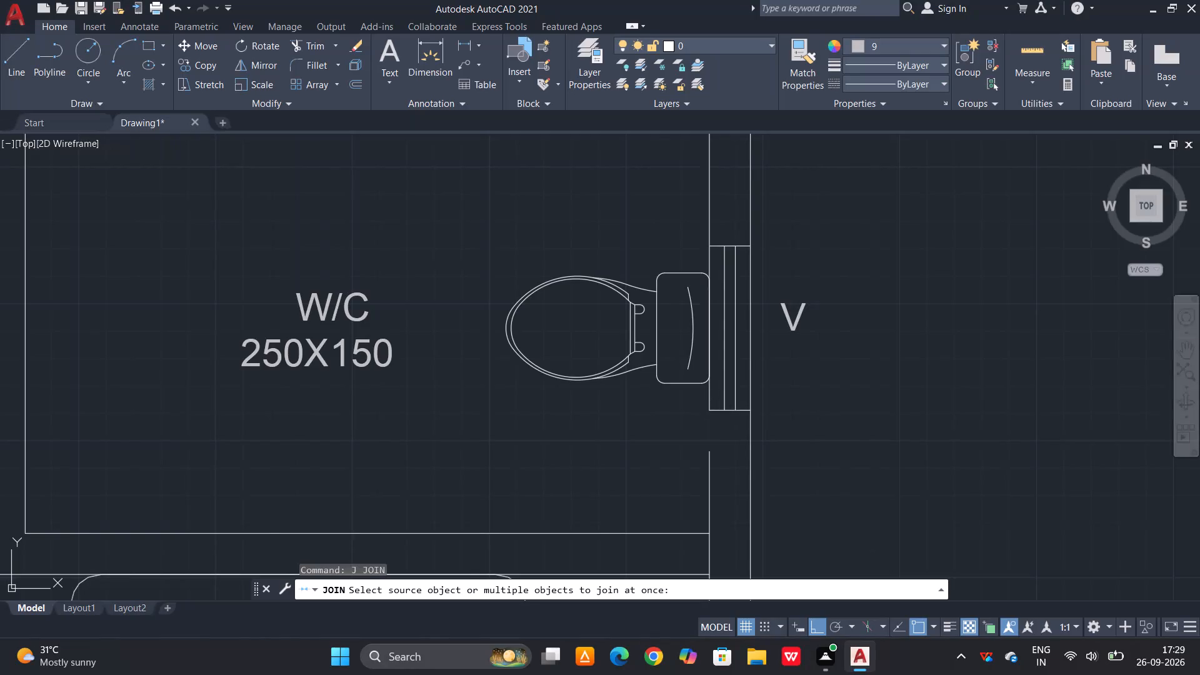
click(711, 399)
click(712, 472)
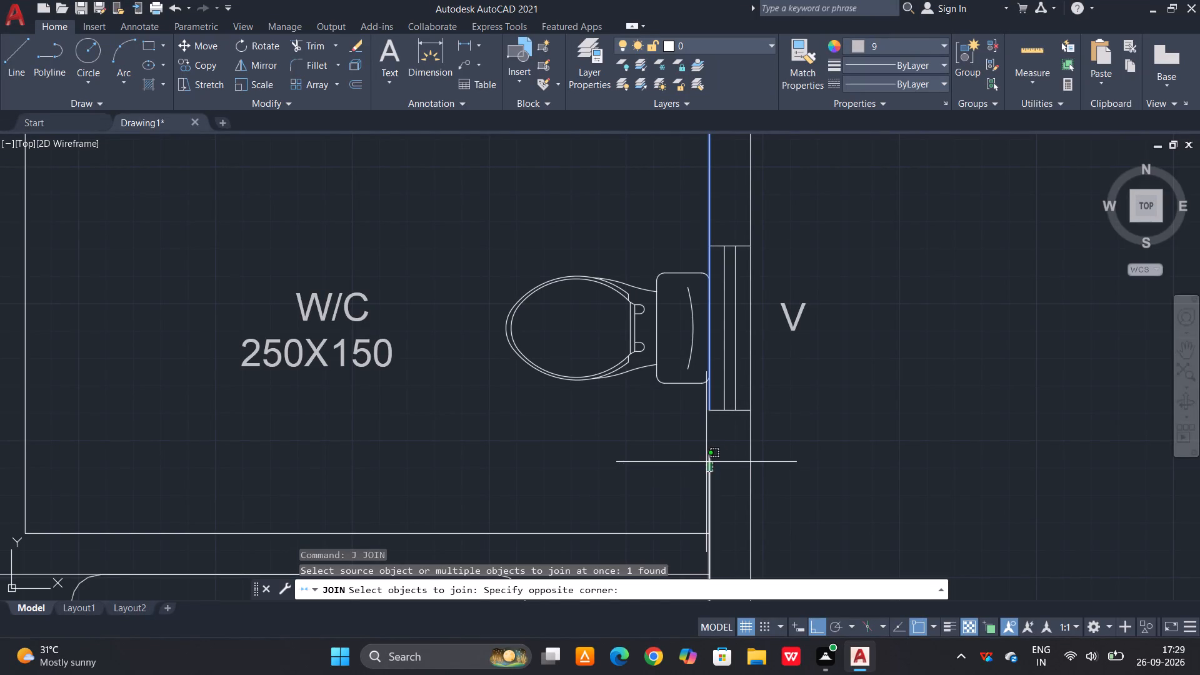
click(706, 462)
key(space)
scroll(675, 300, down, 2)
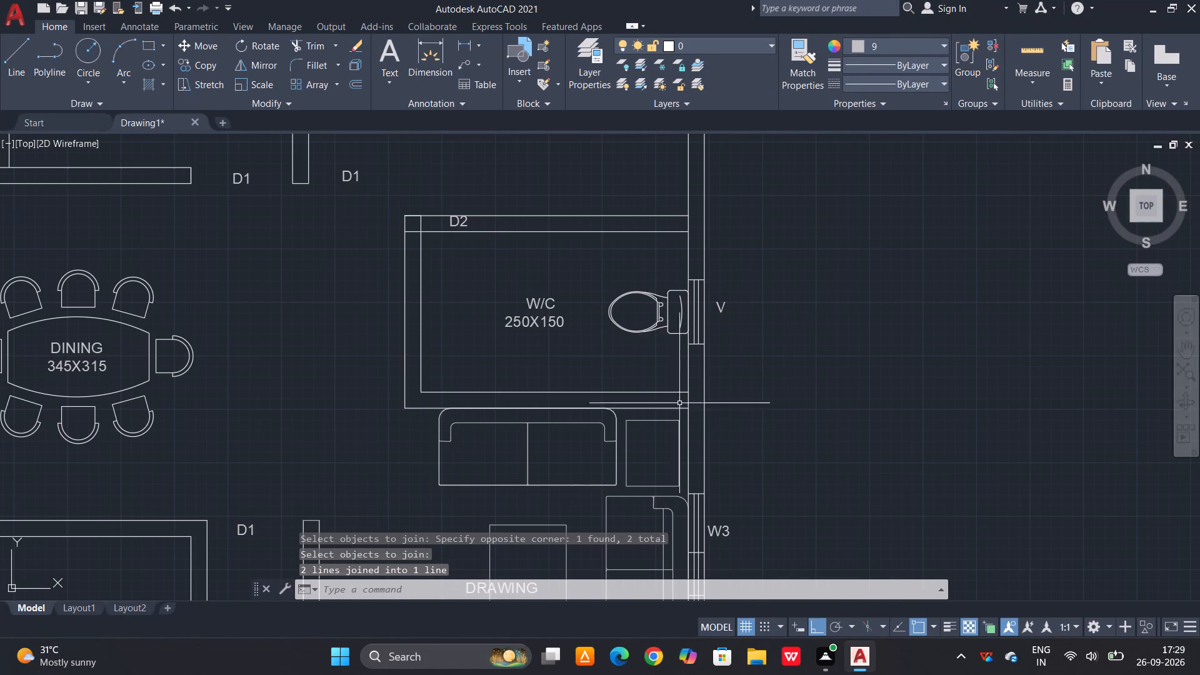
key(Escape)
Trim the right outer wall's inner line between the two faces of the W/C's bottom wall.
text(TR)
key(space)
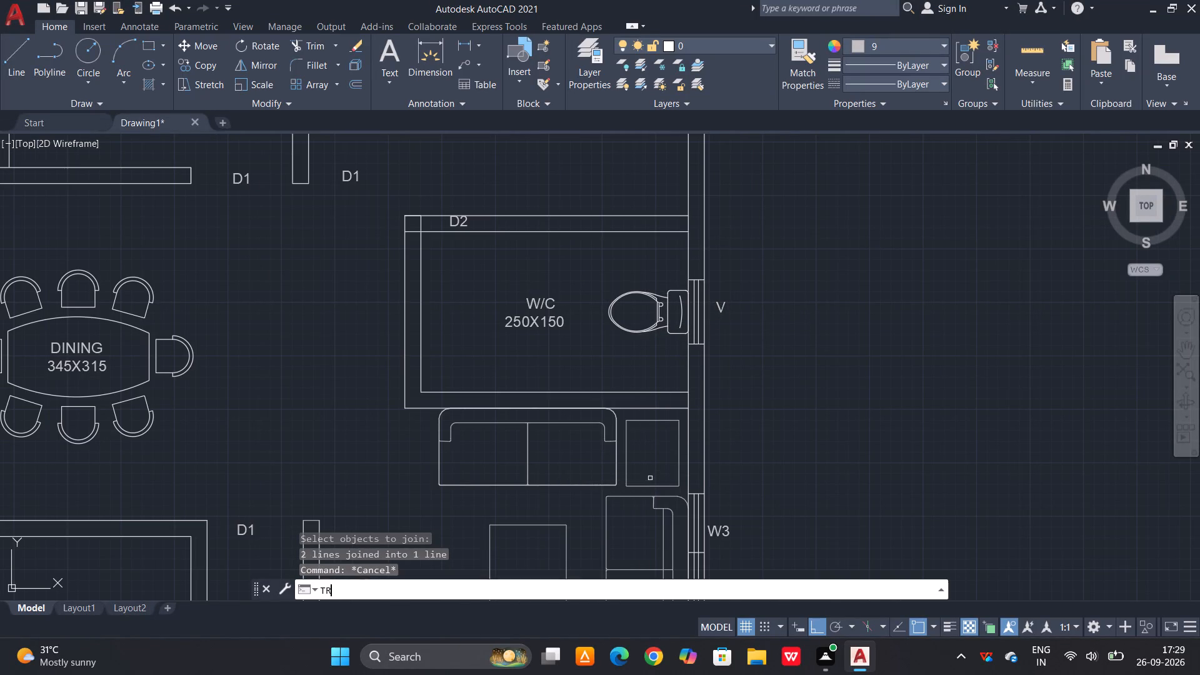
key(space)
scroll(687, 399, up, 1)
click(694, 401)
click(679, 401)
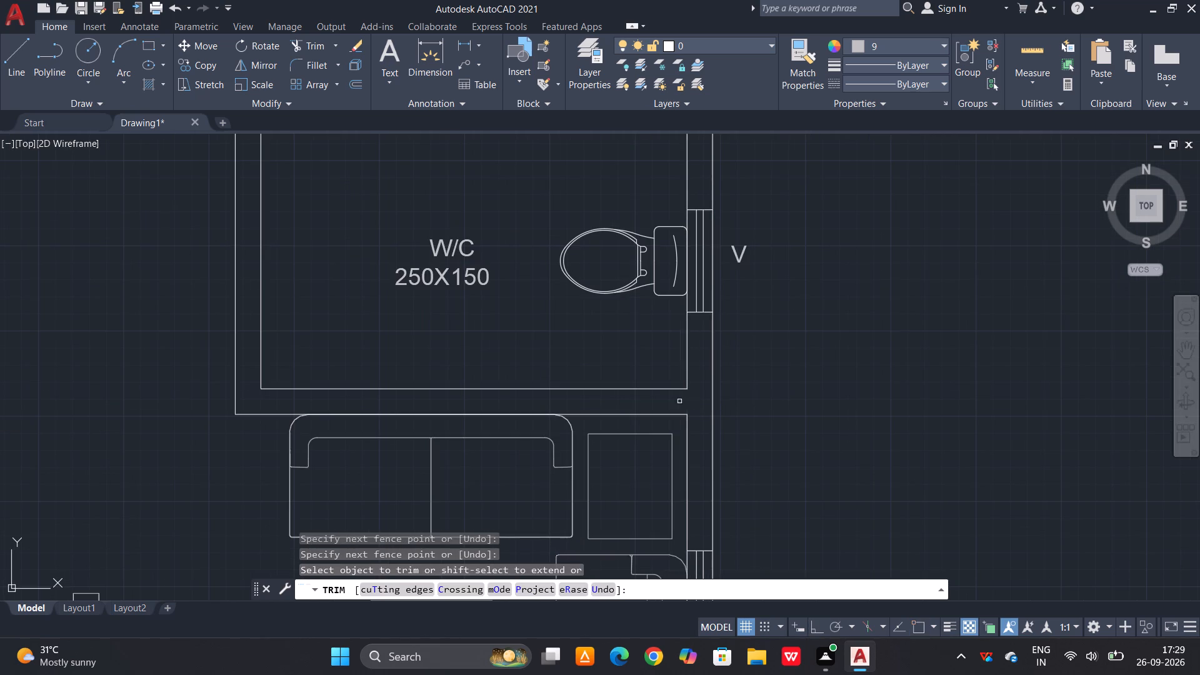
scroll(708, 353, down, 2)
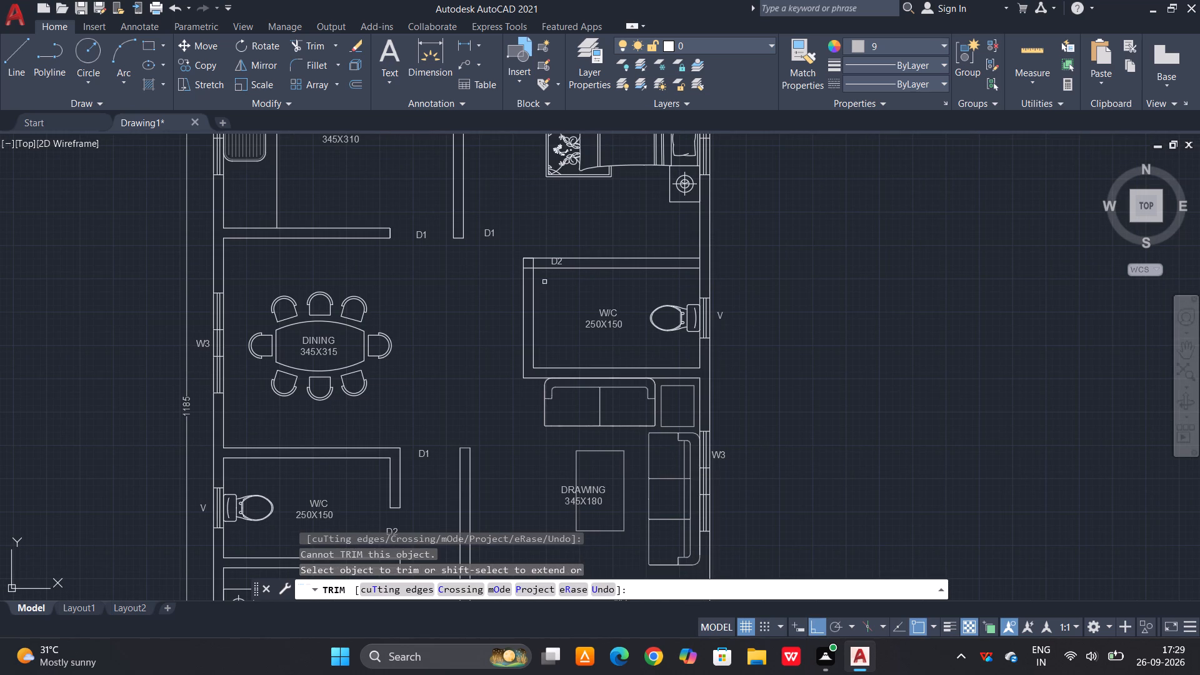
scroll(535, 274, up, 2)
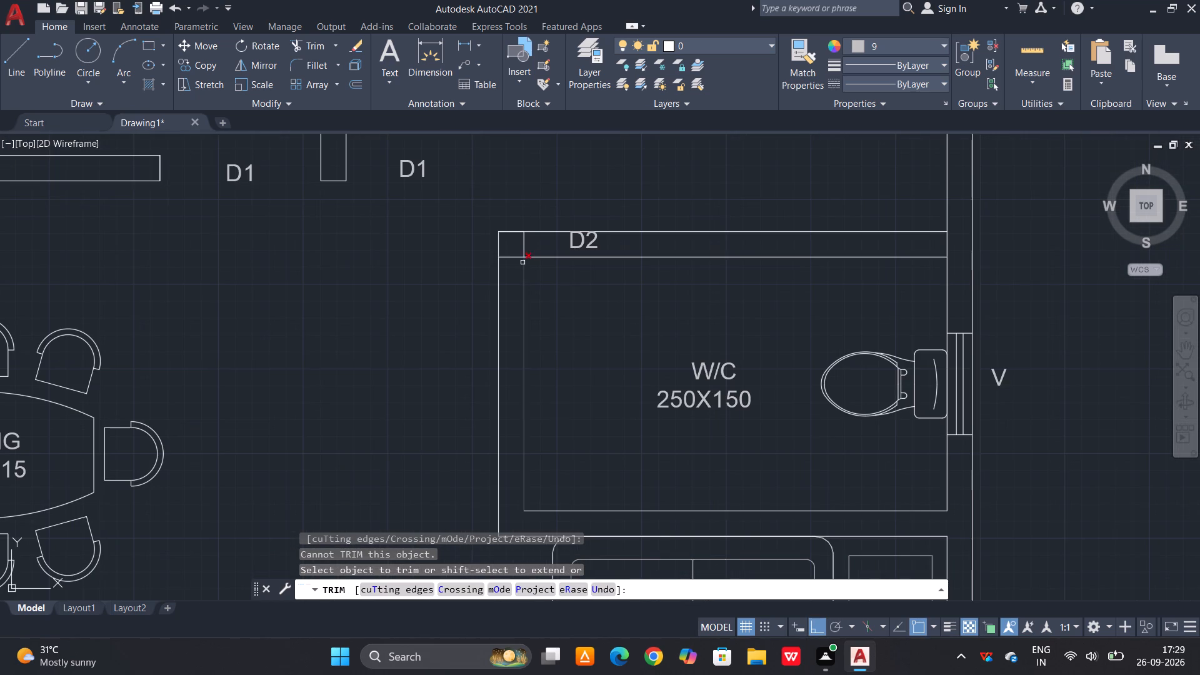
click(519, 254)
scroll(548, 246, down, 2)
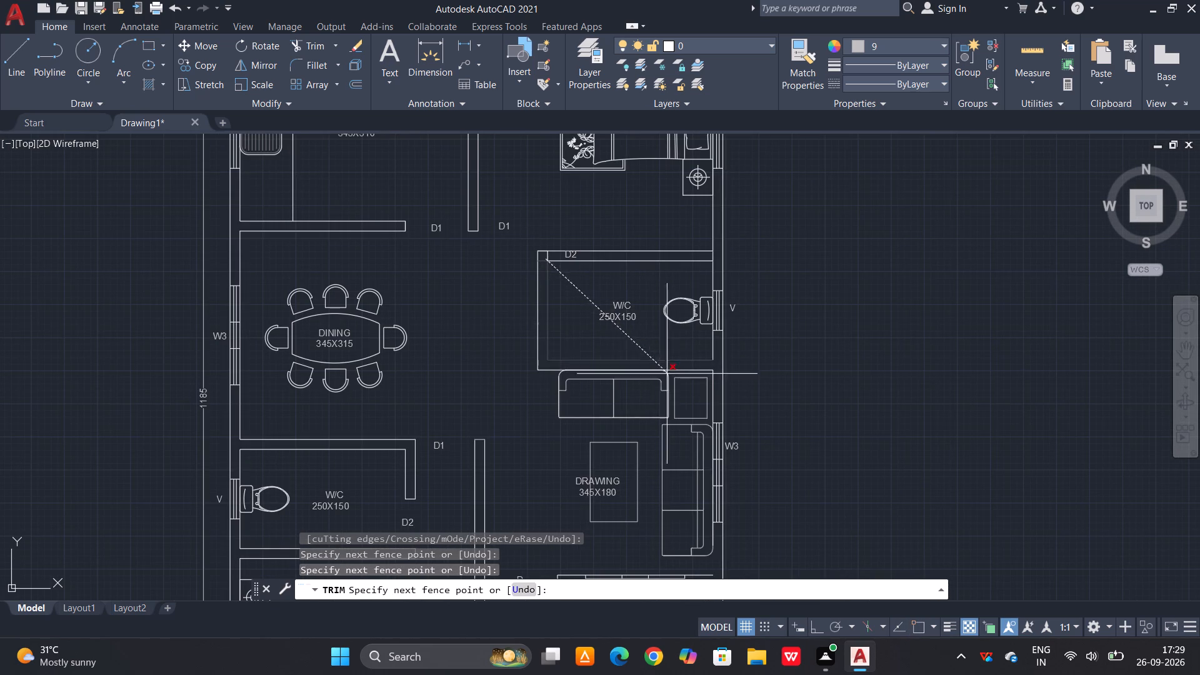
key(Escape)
Trim the overlapping inner wall lines at the upper-left corner of the right-hand W/C.
scroll(551, 260, up, 2)
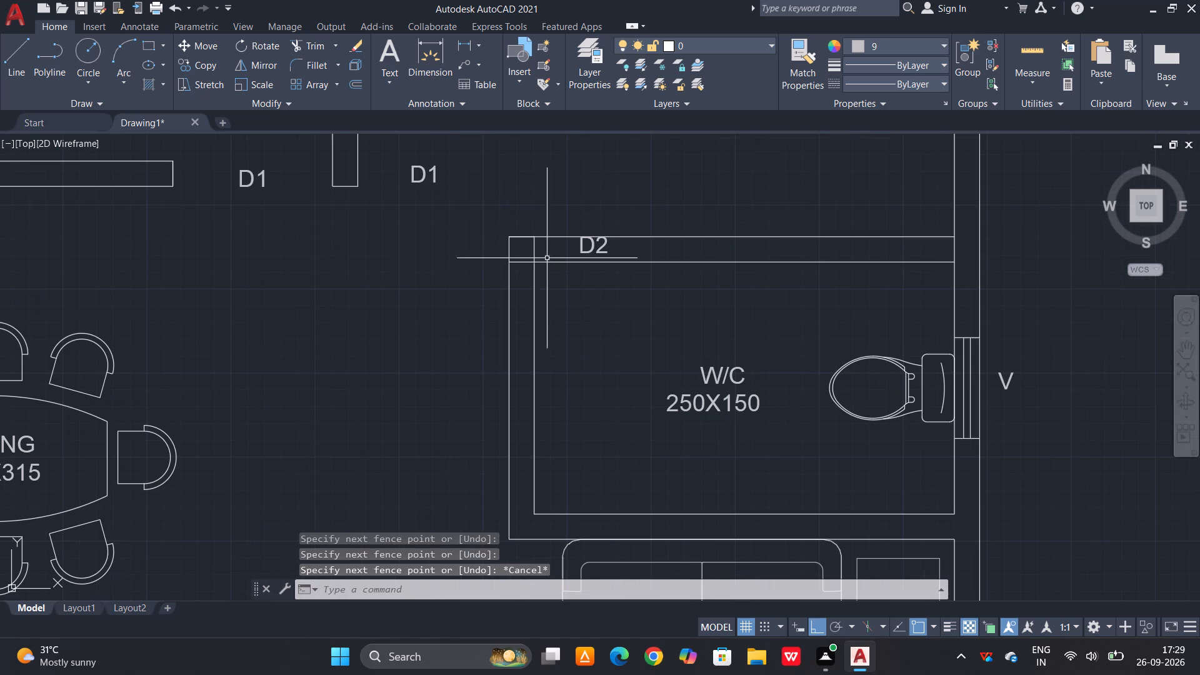
text(TR)
key(space)
key(space)
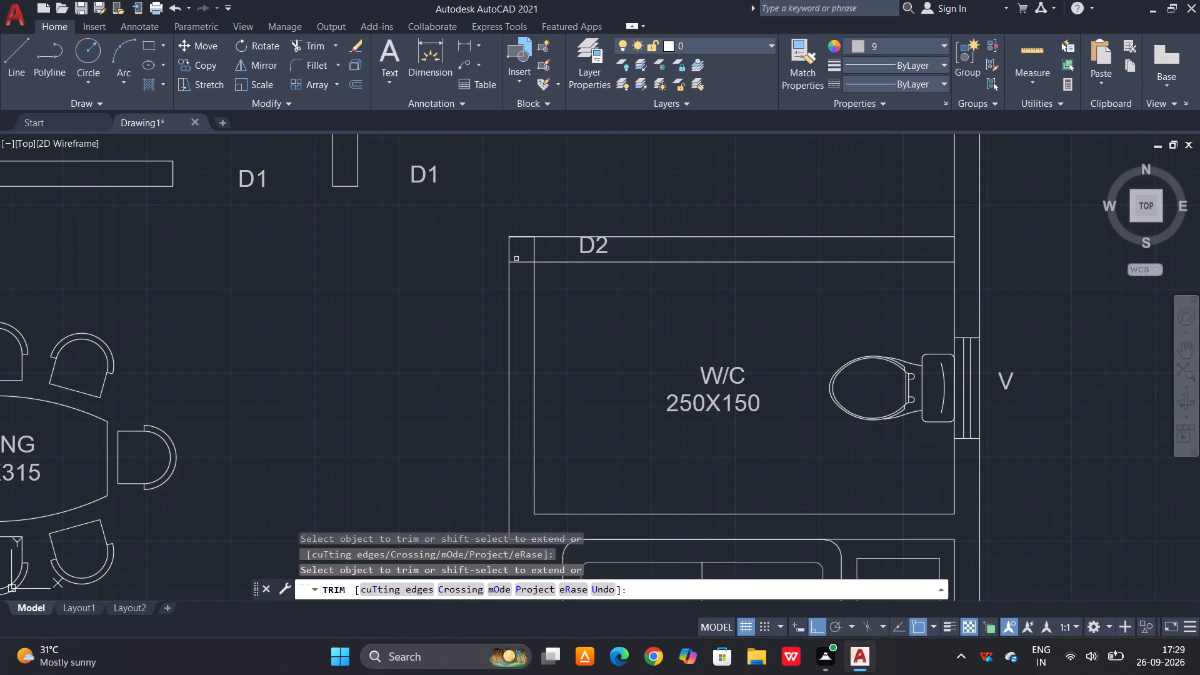
click(517, 264)
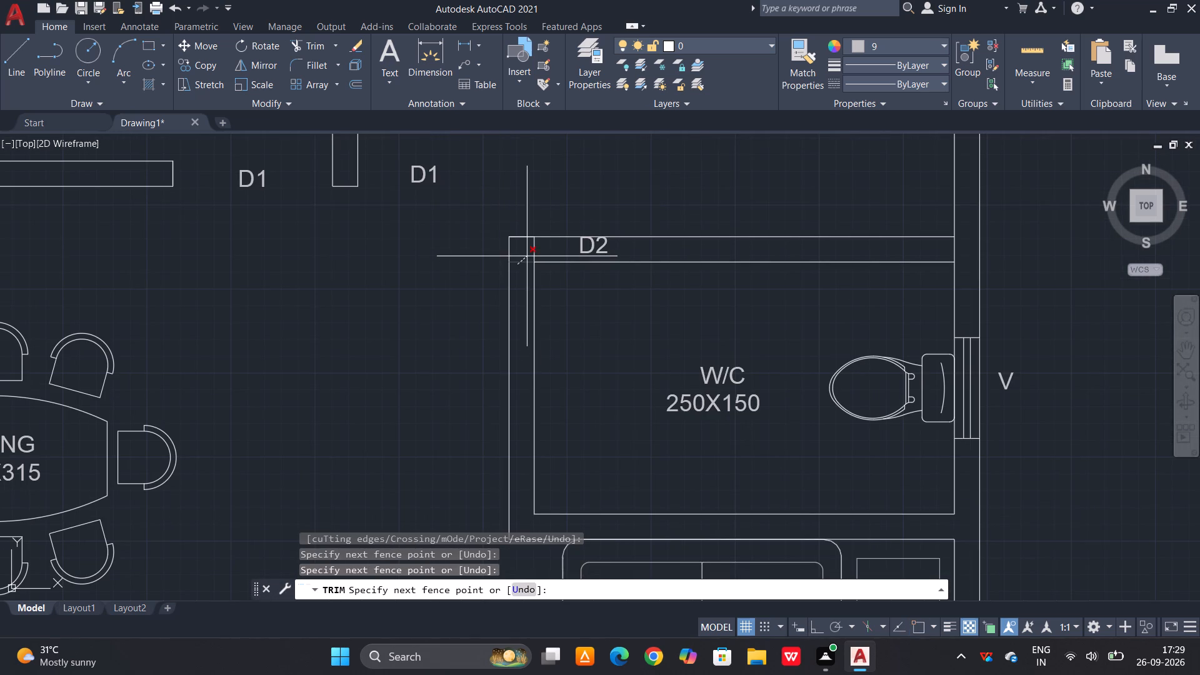
click(527, 255)
Fillet the right outer wall's inner line with the upper line of the drawing room's bottom wall into a square corner.
scroll(506, 282, down, 2)
scroll(626, 315, down, 1)
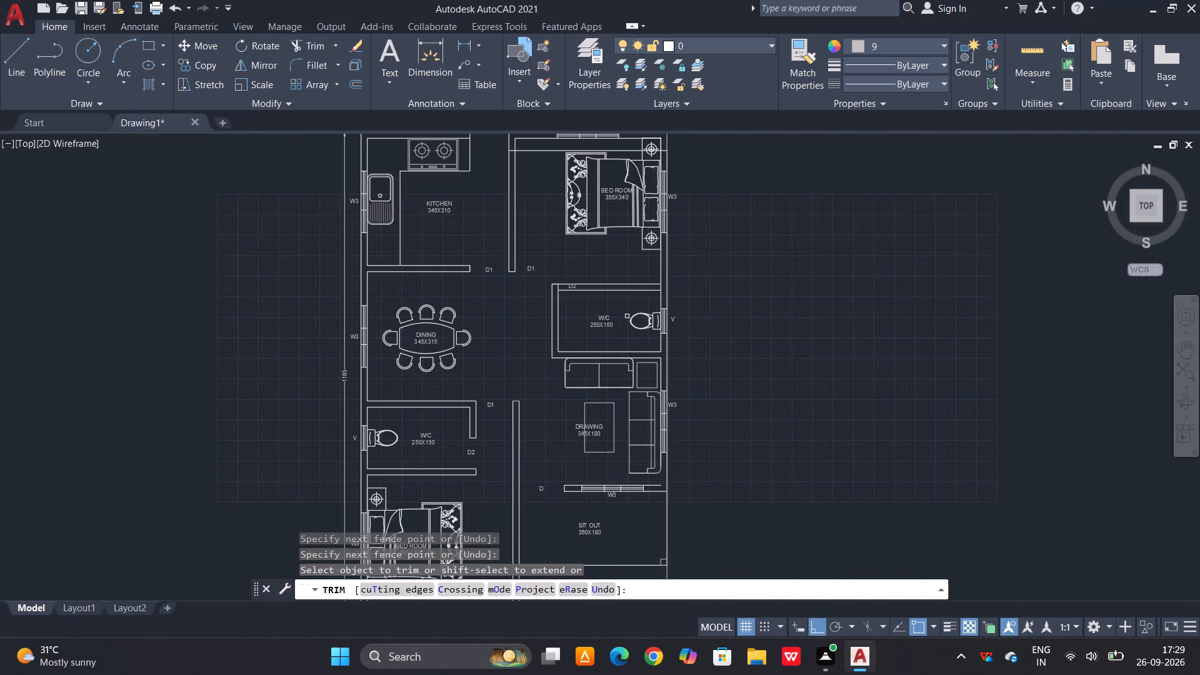
scroll(673, 400, up, 1)
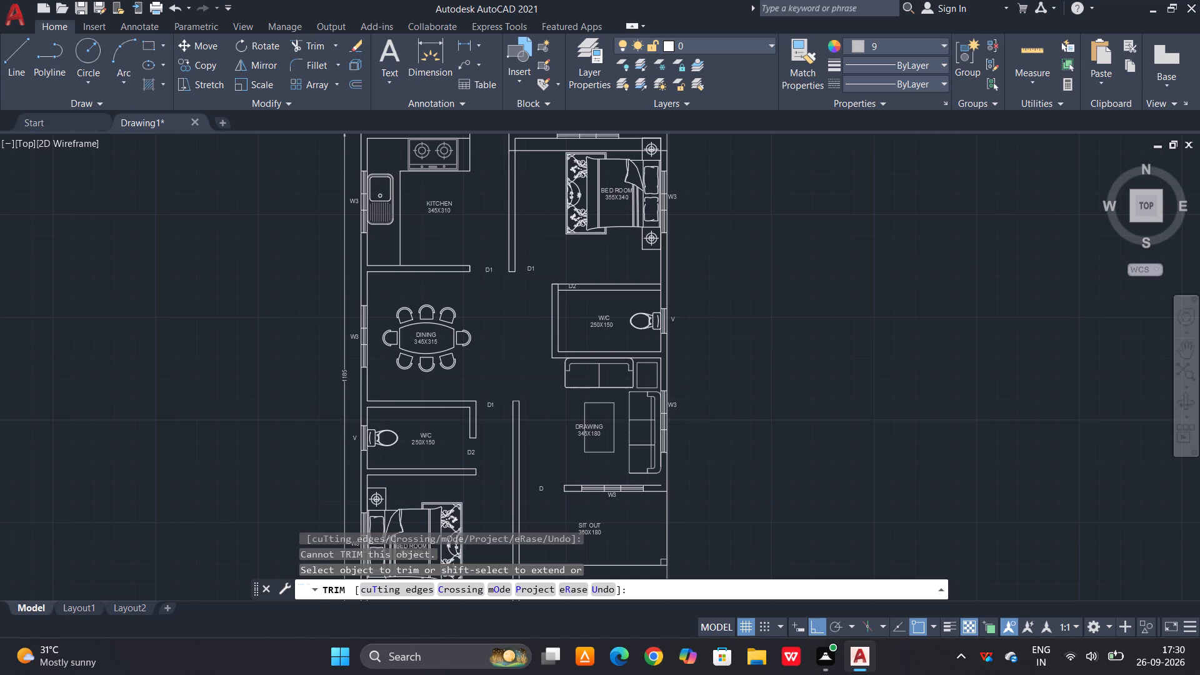
scroll(653, 471, up, 3)
scroll(653, 267, down, 1)
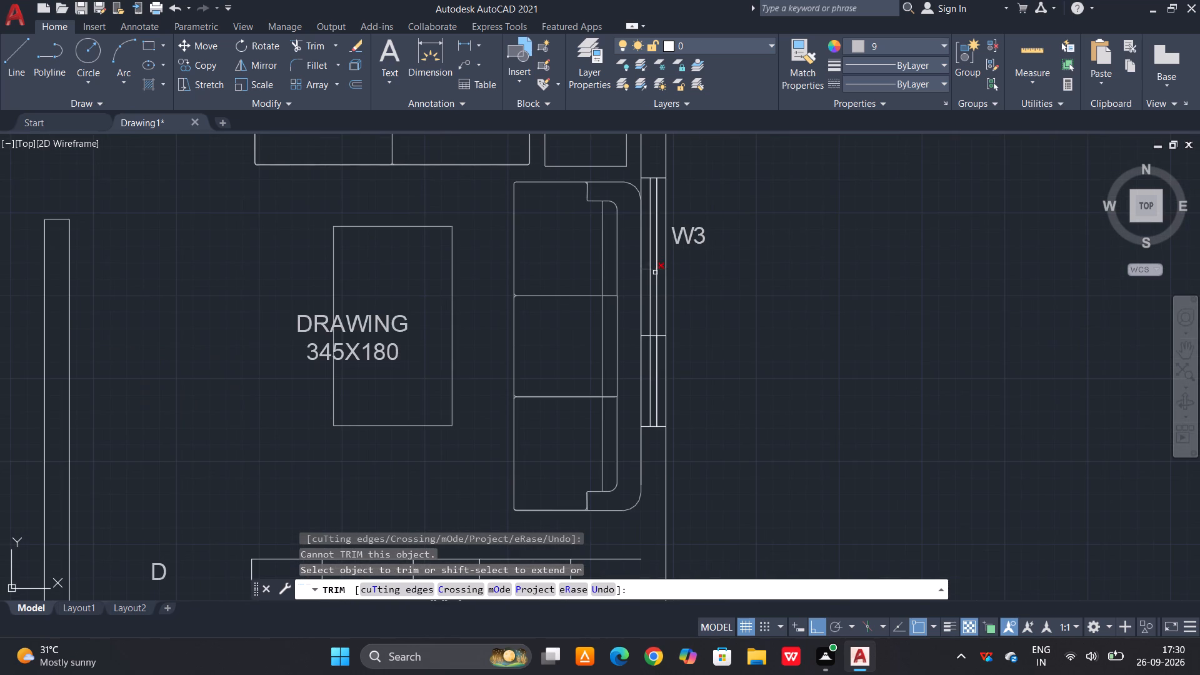
scroll(656, 278, down, 2)
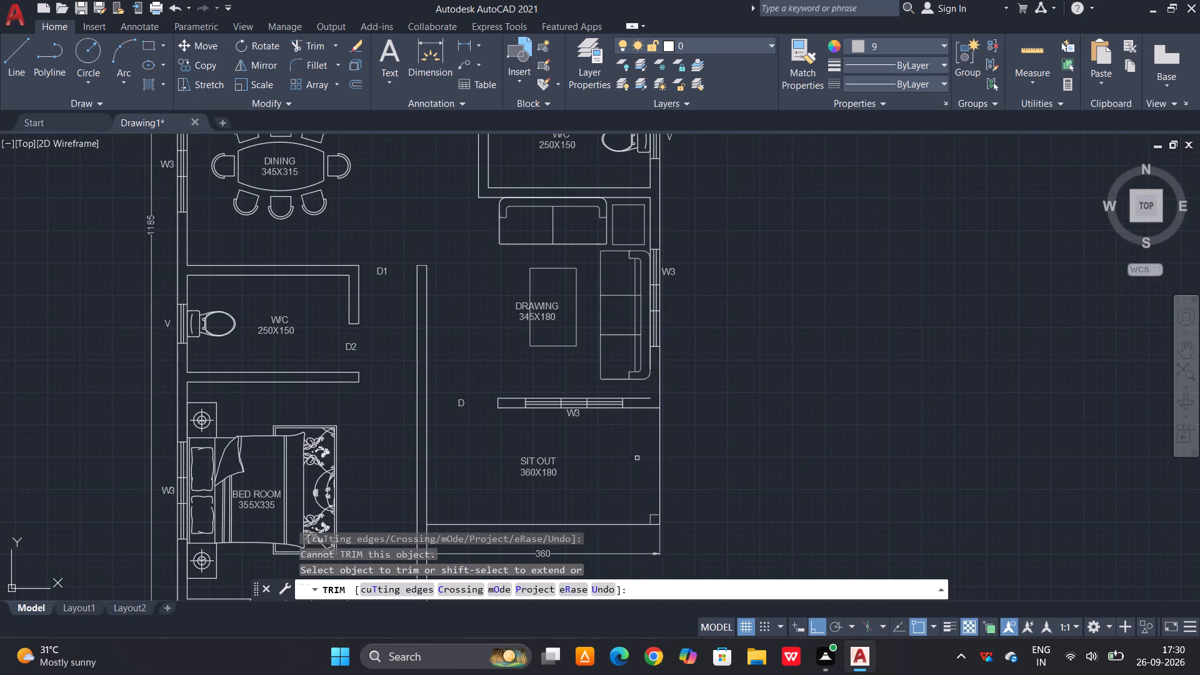
scroll(659, 360, up, 3)
key(Escape)
key(Escape)
key(f)
key(space)
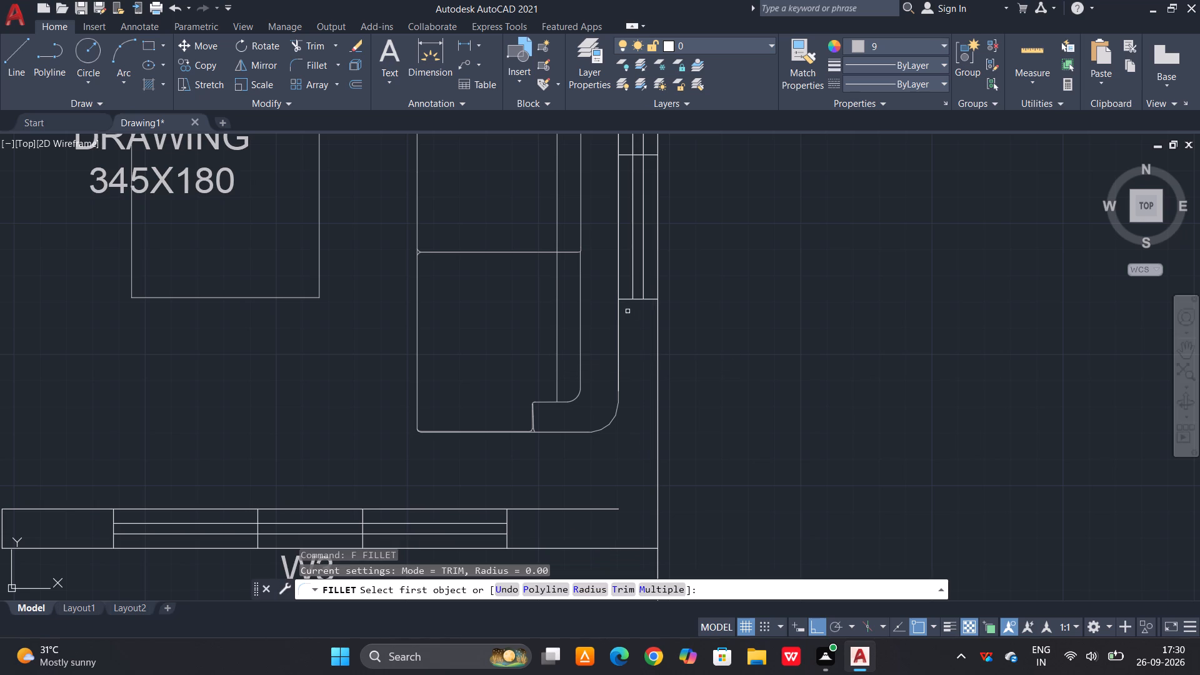
scroll(607, 381, down, 2)
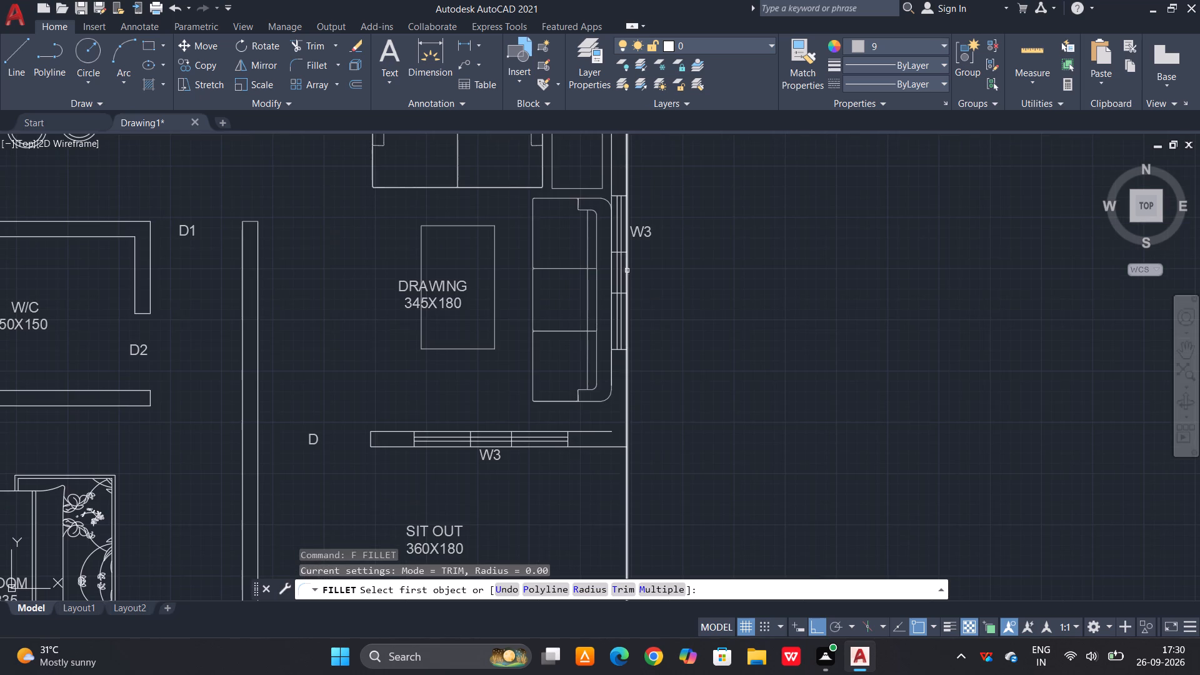
scroll(595, 182, up, 2)
click(627, 191)
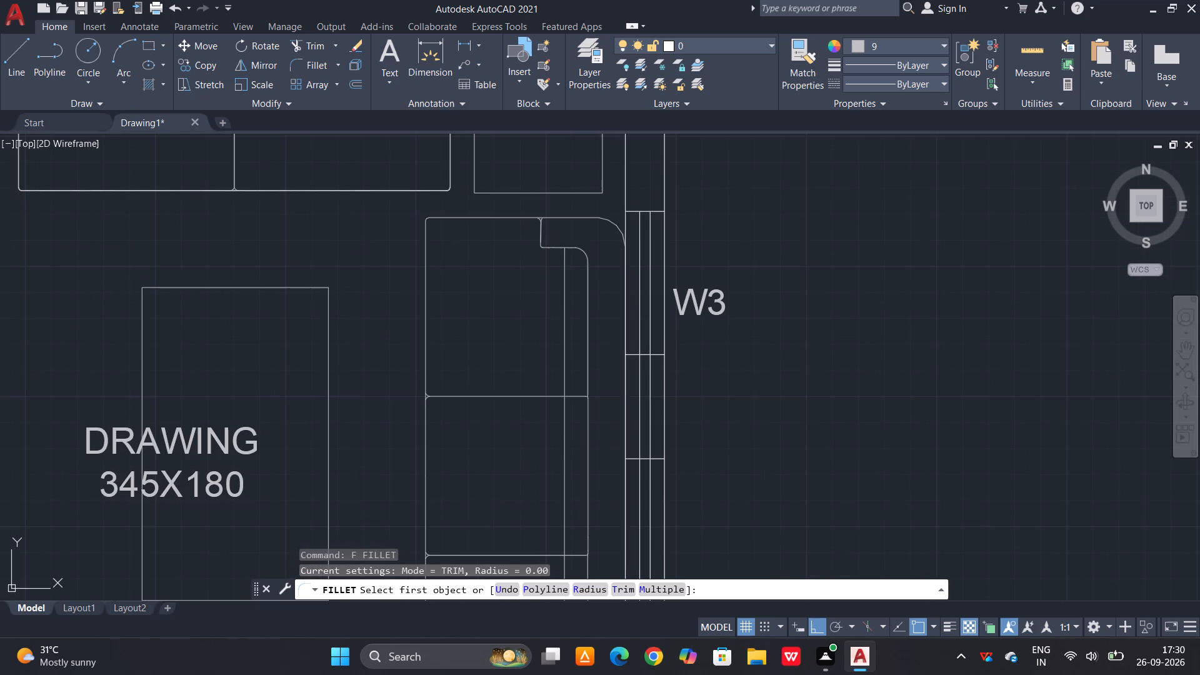
scroll(629, 165, down, 3)
scroll(631, 304, up, 2)
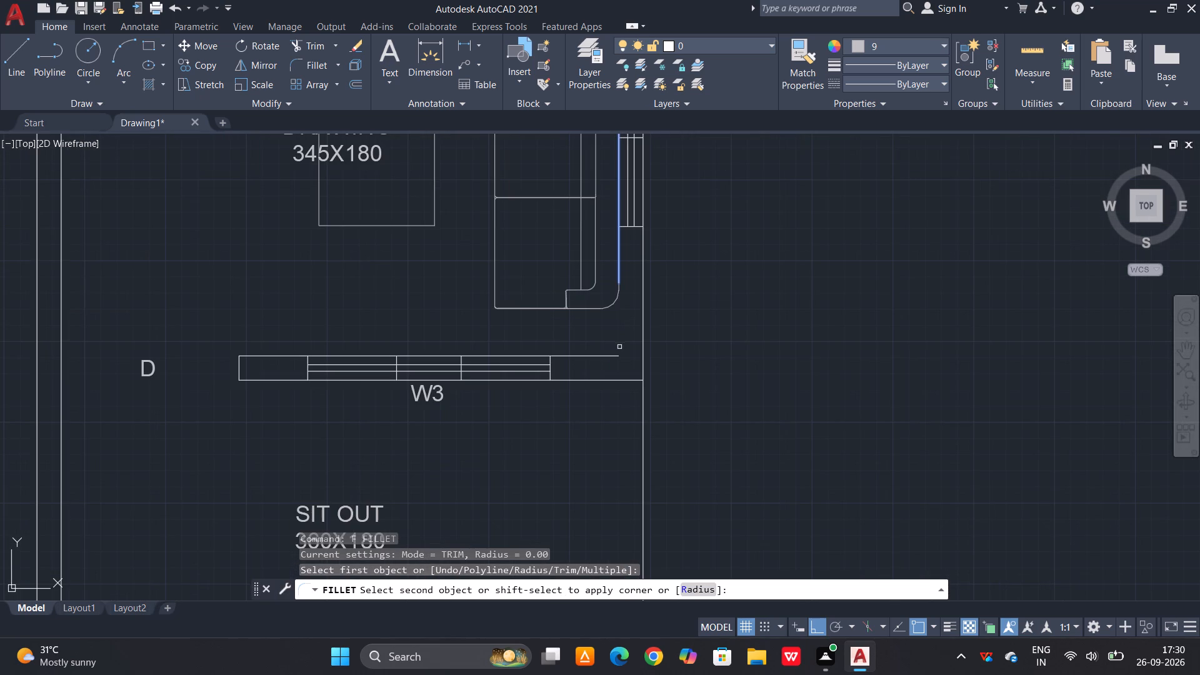
click(617, 355)
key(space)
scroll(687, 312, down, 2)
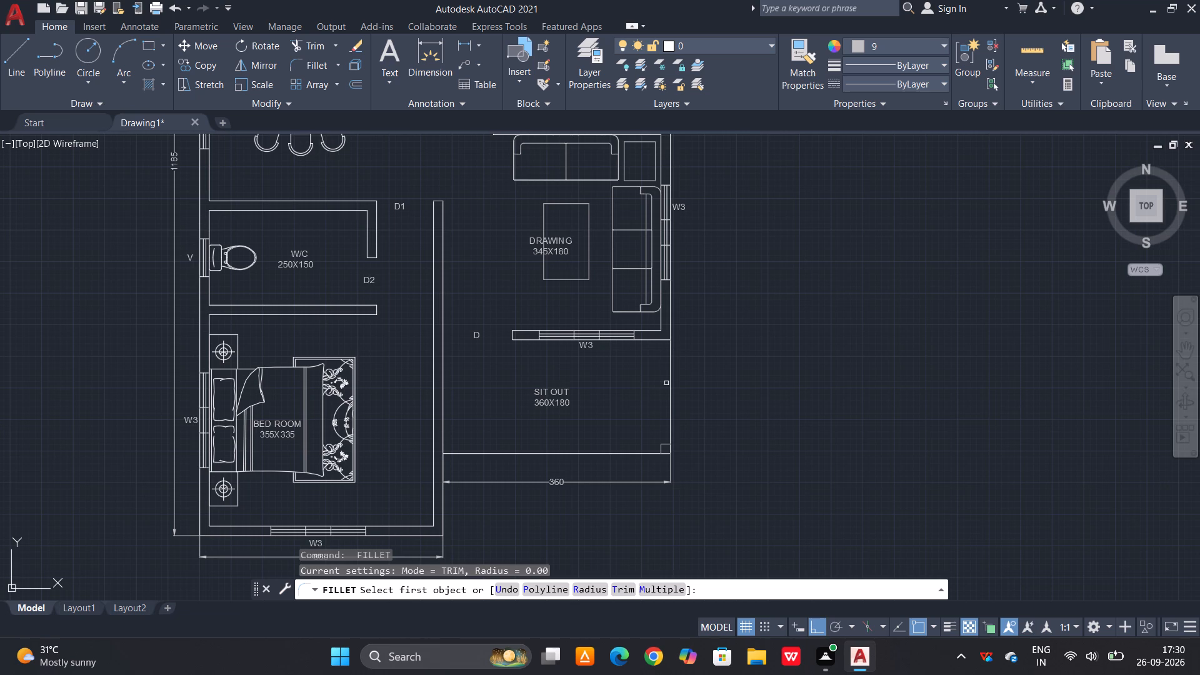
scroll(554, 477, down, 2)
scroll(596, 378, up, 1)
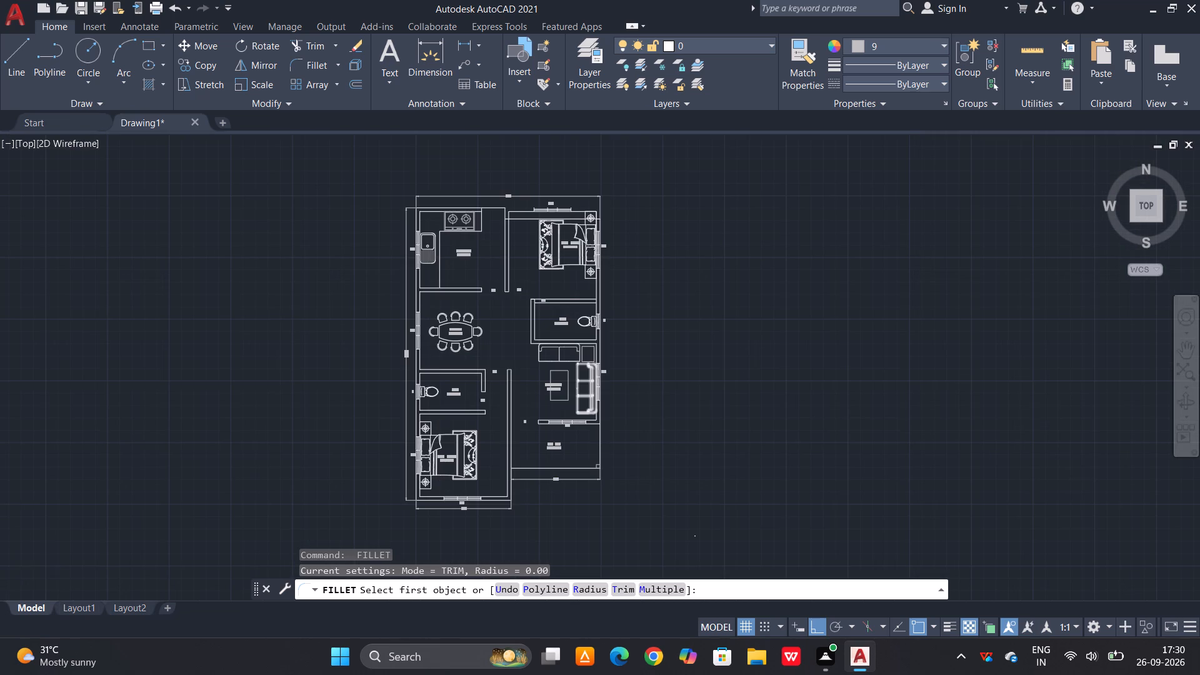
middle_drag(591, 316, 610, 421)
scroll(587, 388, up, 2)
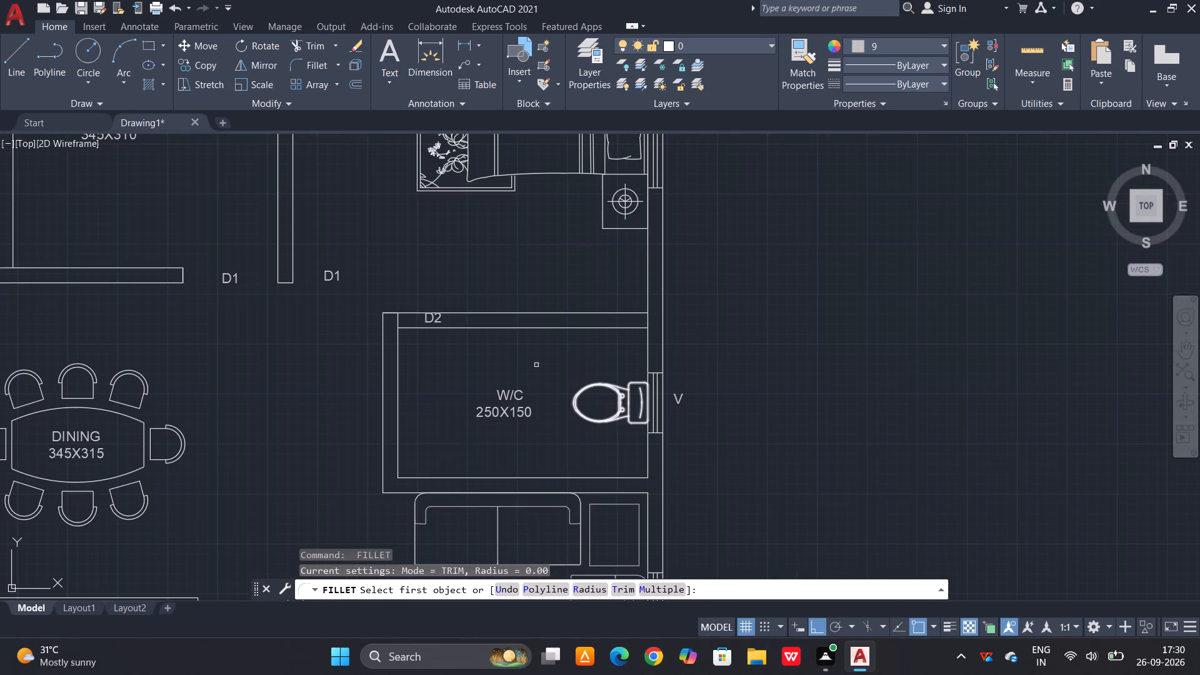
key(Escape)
Offset the inner line of the right-hand W/C's left wall 75 into the room.
key(o)
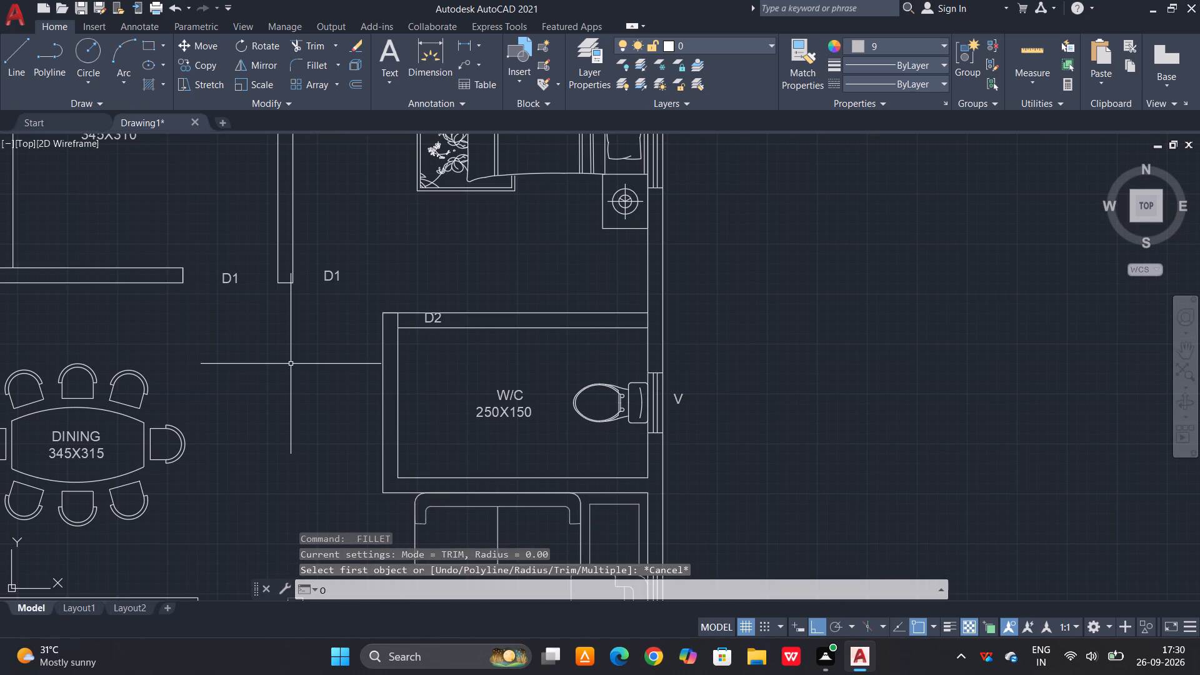
key(space)
text(7)
key(5)
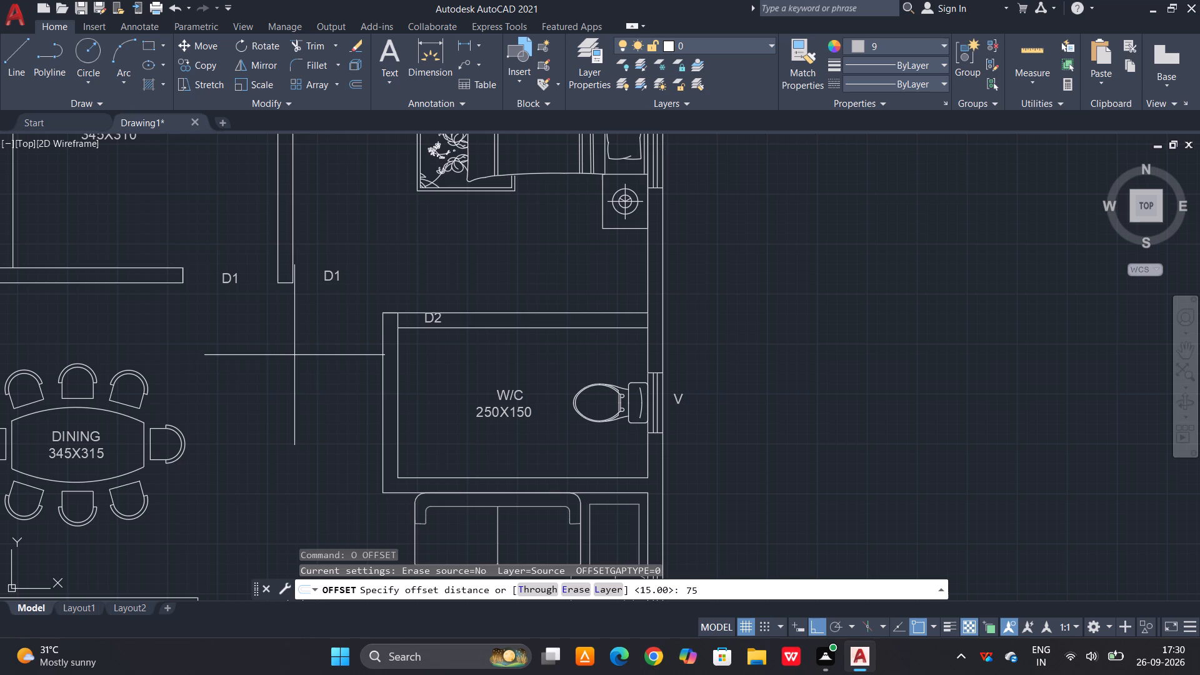
key(space)
click(400, 359)
click(479, 361)
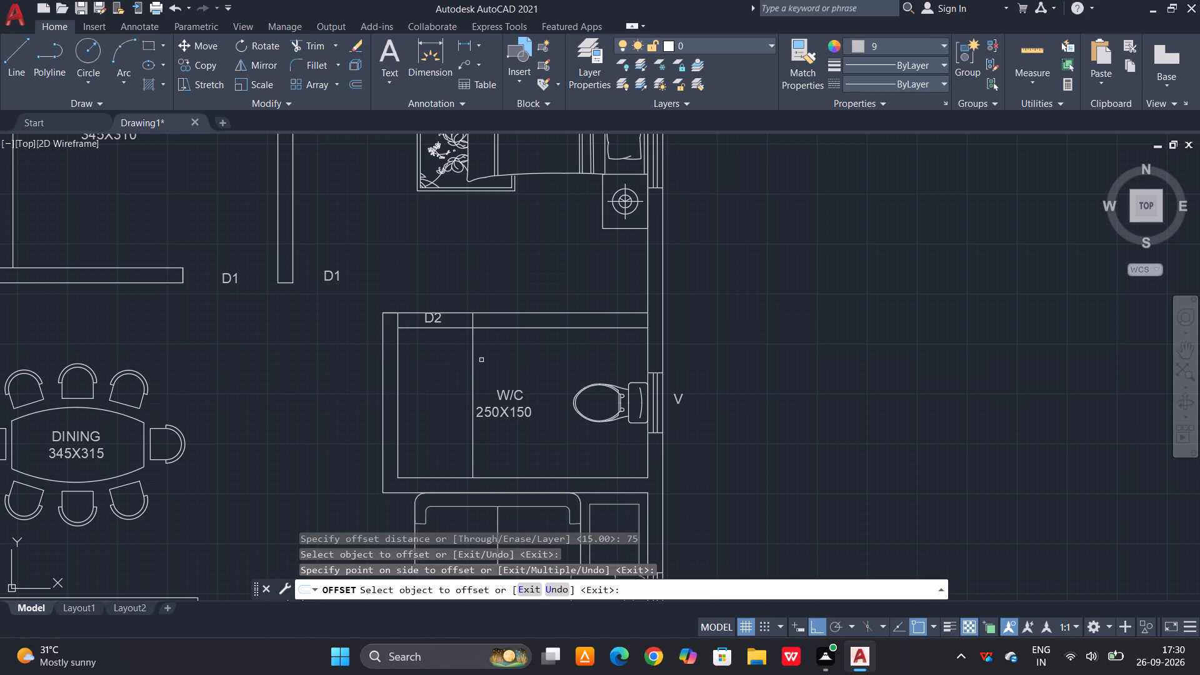
key(Escape)
key(Escape)
Trim both lines of the right-hand W/C's top wall between the left wall and the offset line to open door D2.
key(t)
key(r)
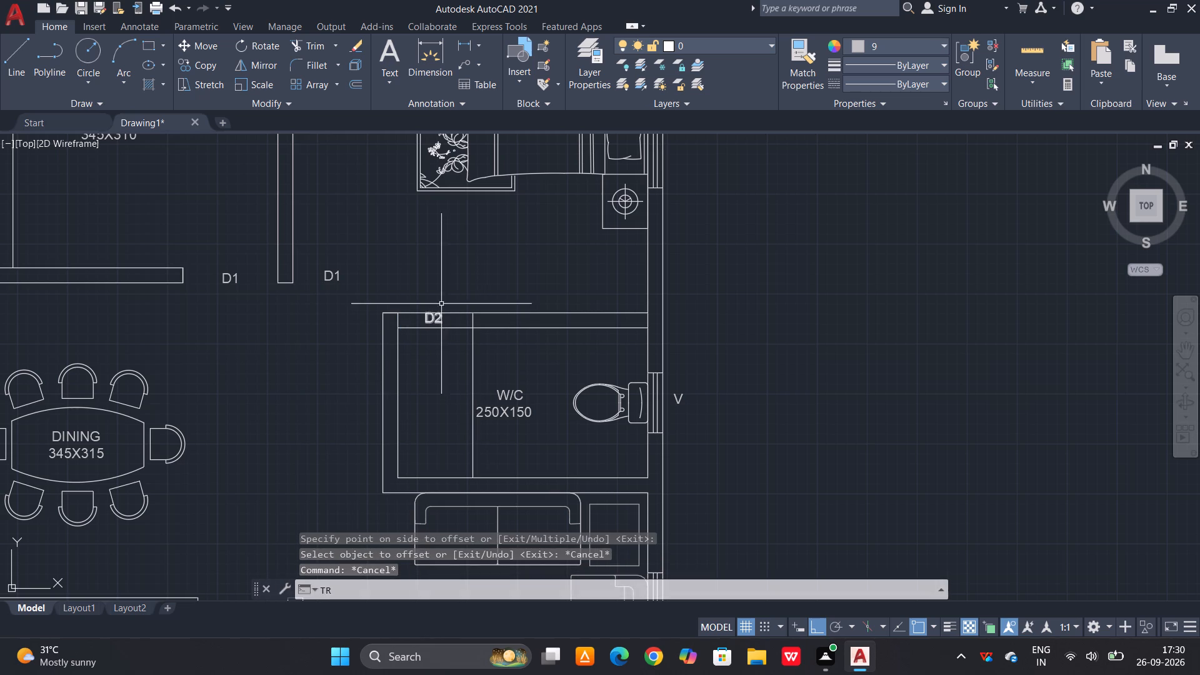
key(space)
key(space)
drag(459, 294, 466, 304)
click(461, 350)
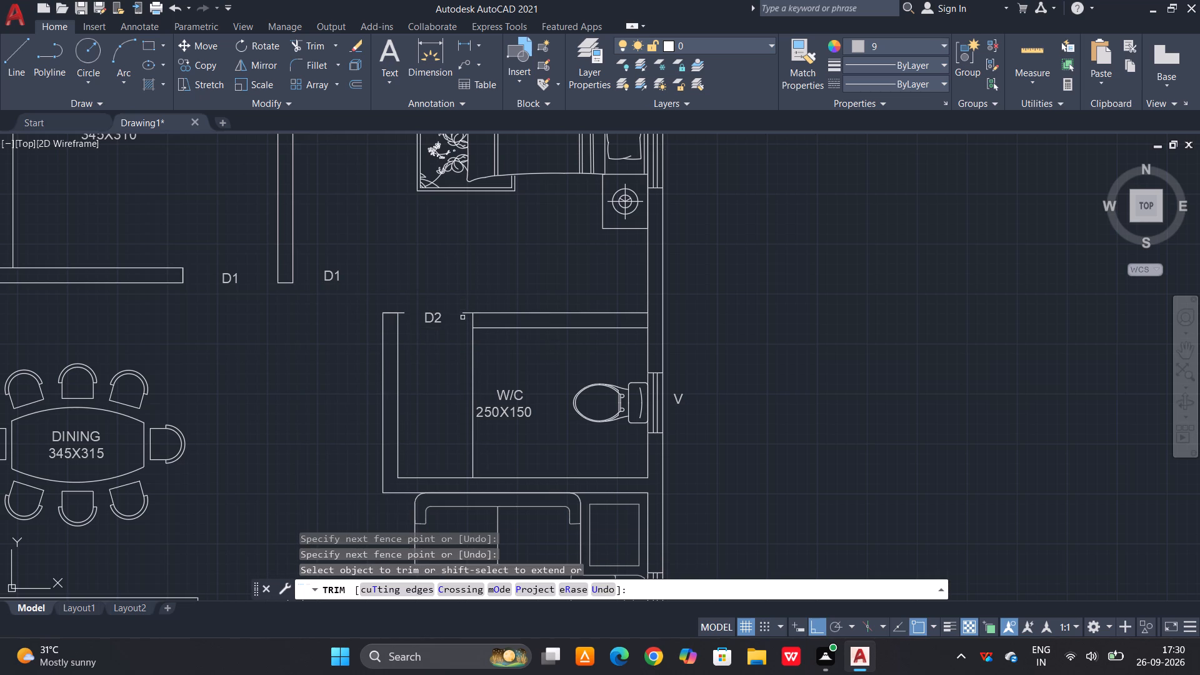
click(467, 311)
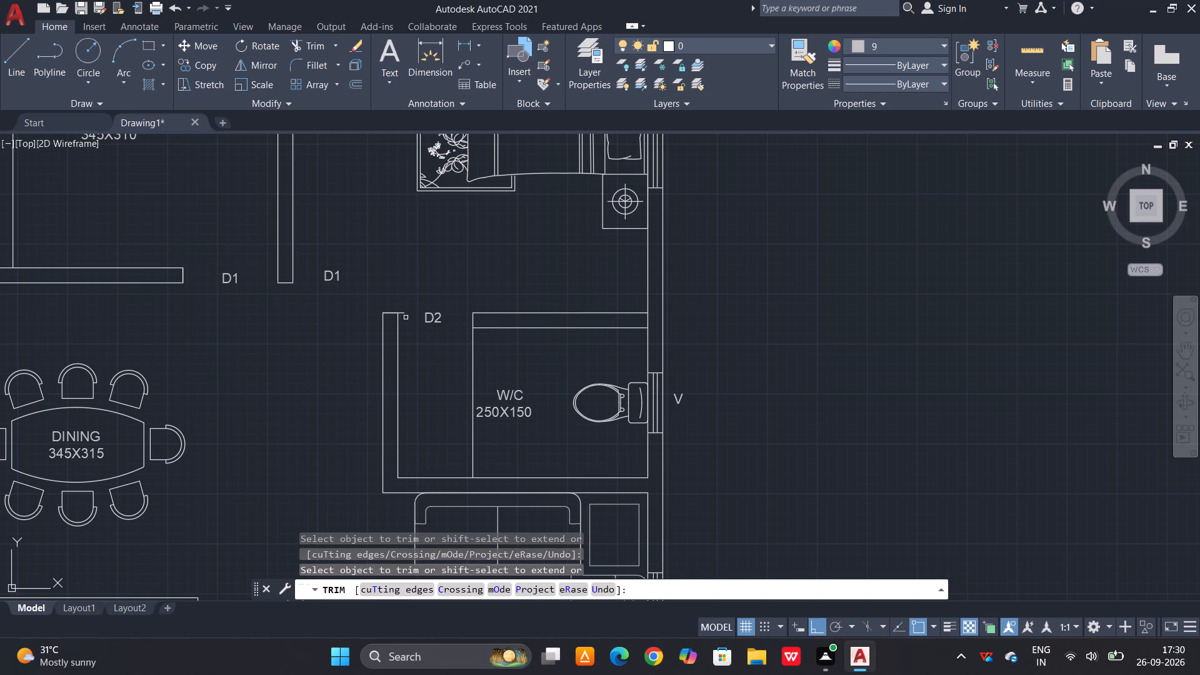
click(407, 312)
click(404, 298)
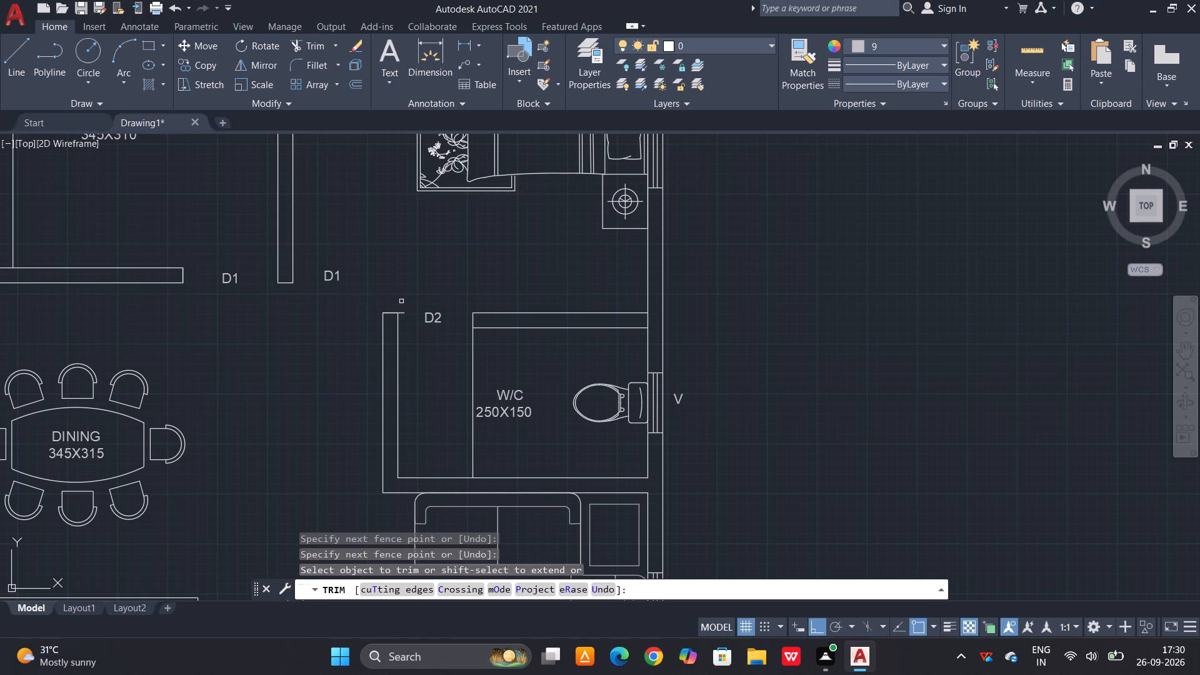
click(401, 312)
scroll(421, 338, down, 2)
scroll(461, 184, up, 1)
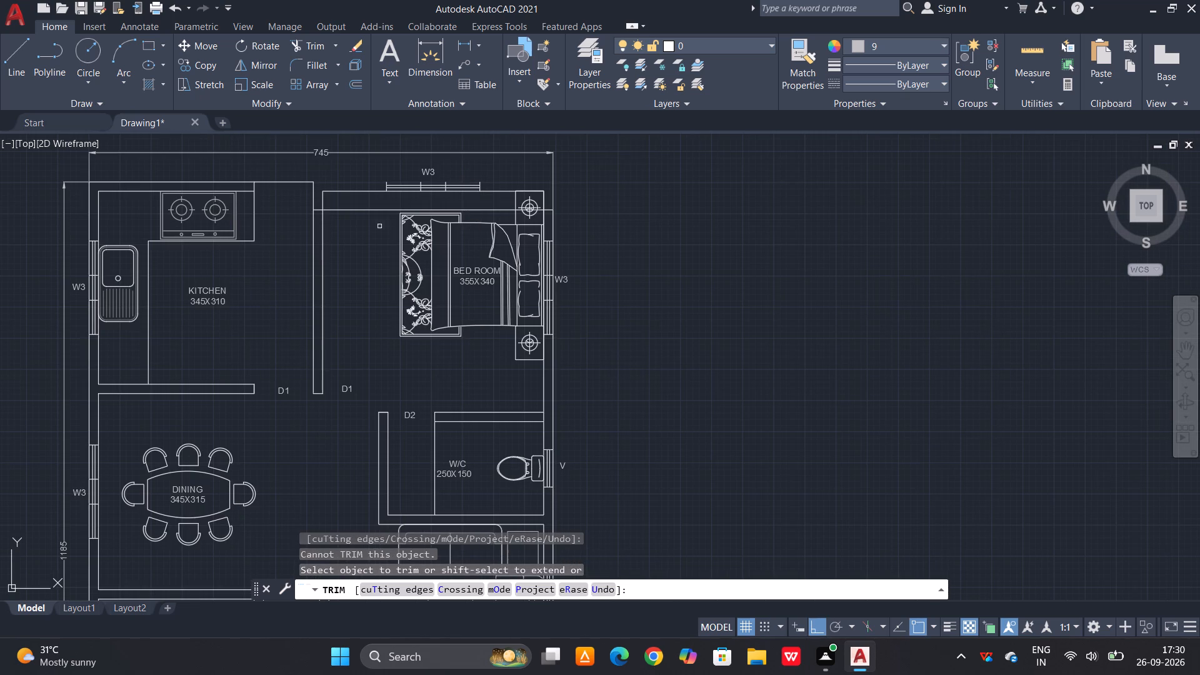
key(Escape)
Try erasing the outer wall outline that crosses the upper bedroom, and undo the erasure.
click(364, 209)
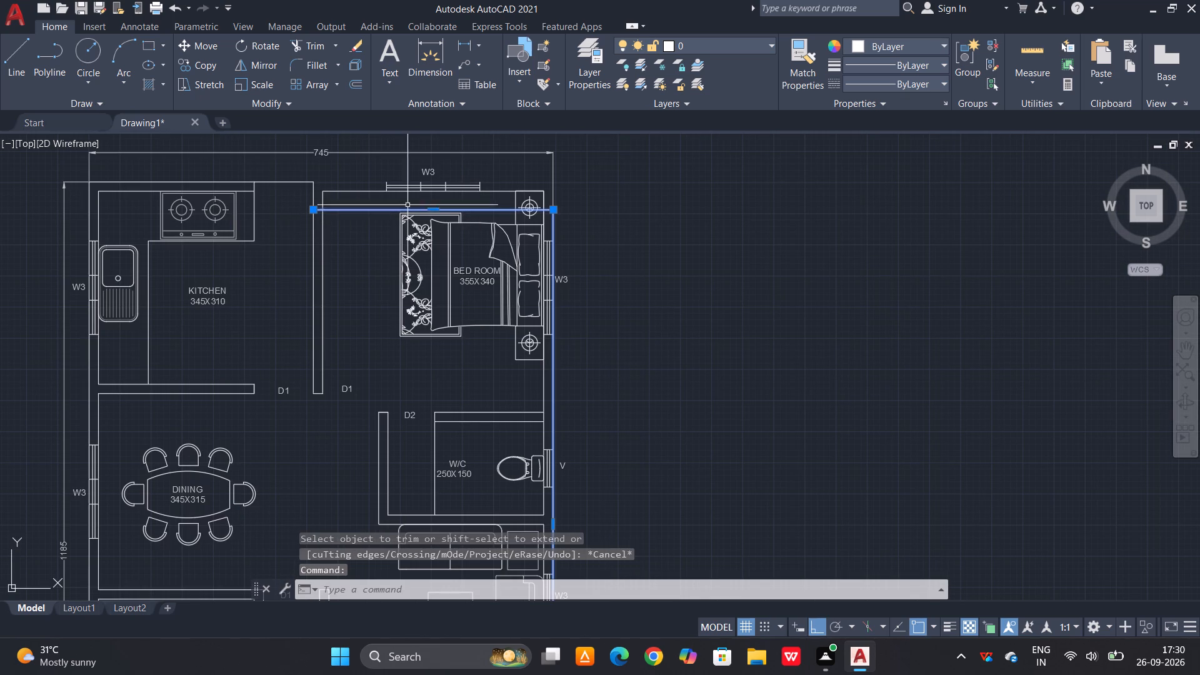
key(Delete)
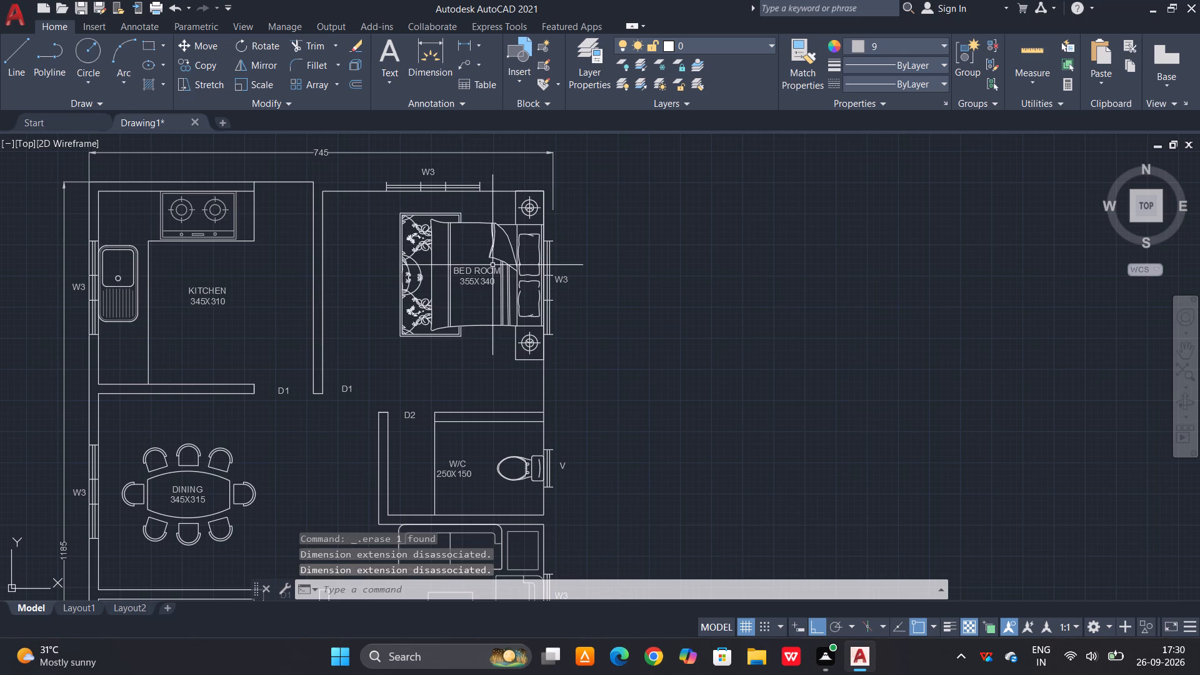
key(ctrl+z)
Move the outer outline crossing the upper bedroom upward so its left end meets the end of the kitchen's top outer wall line.
click(383, 208)
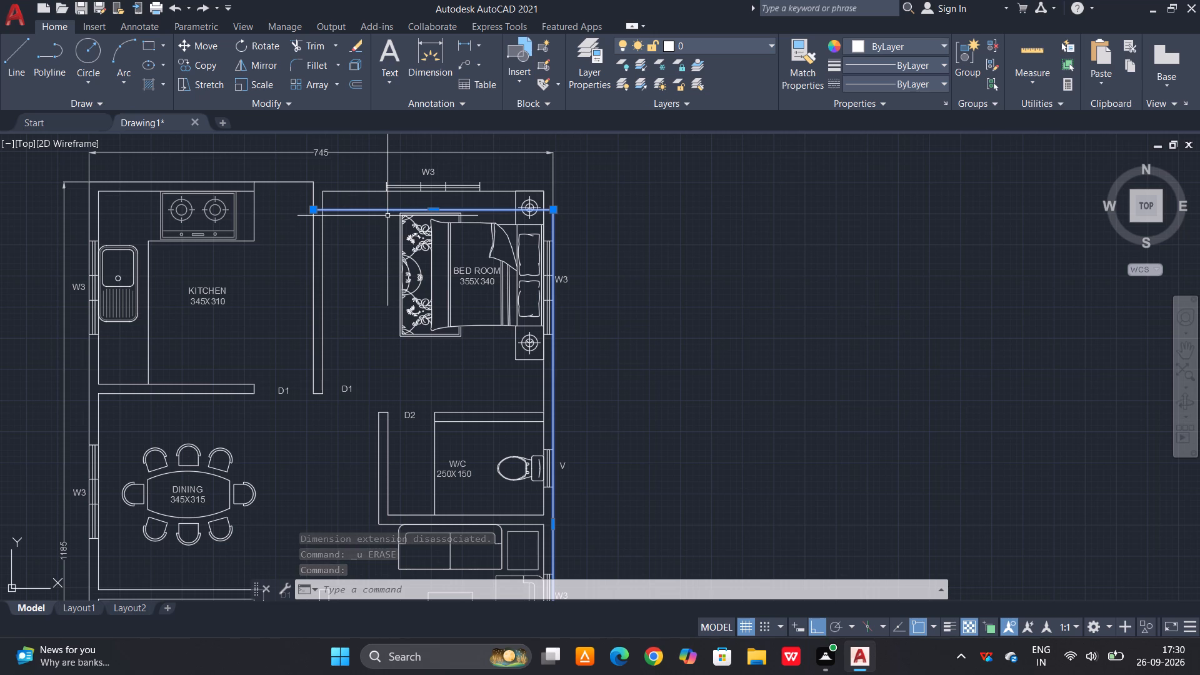
key(m)
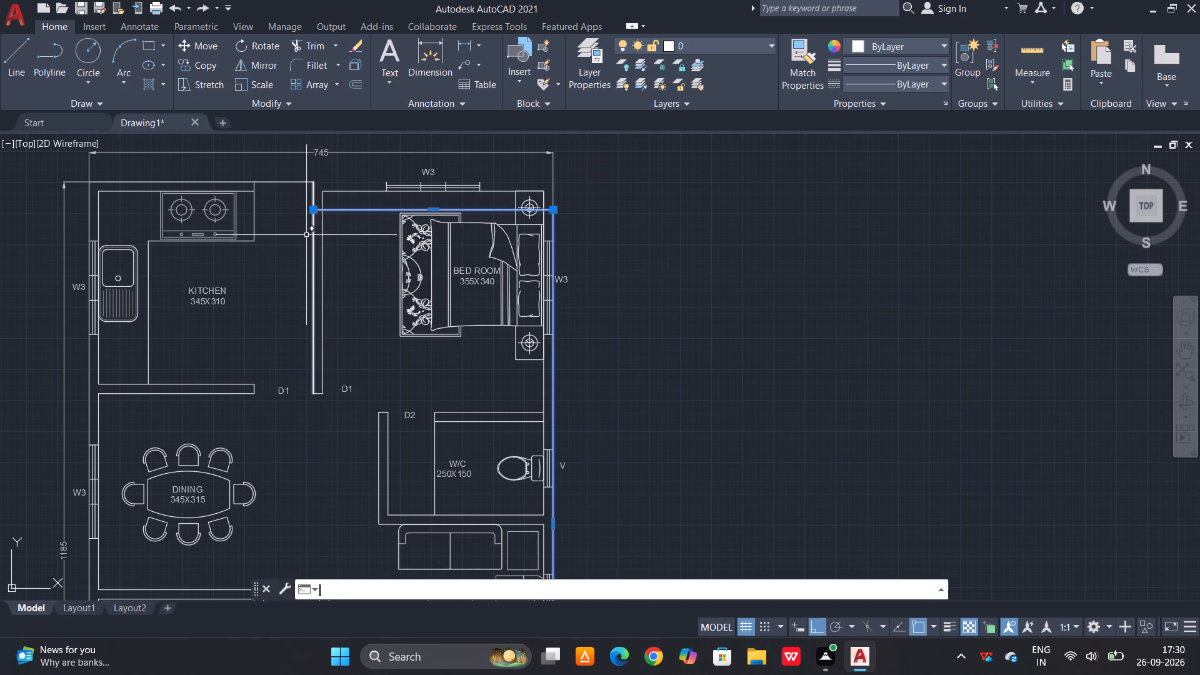
key(space)
click(314, 211)
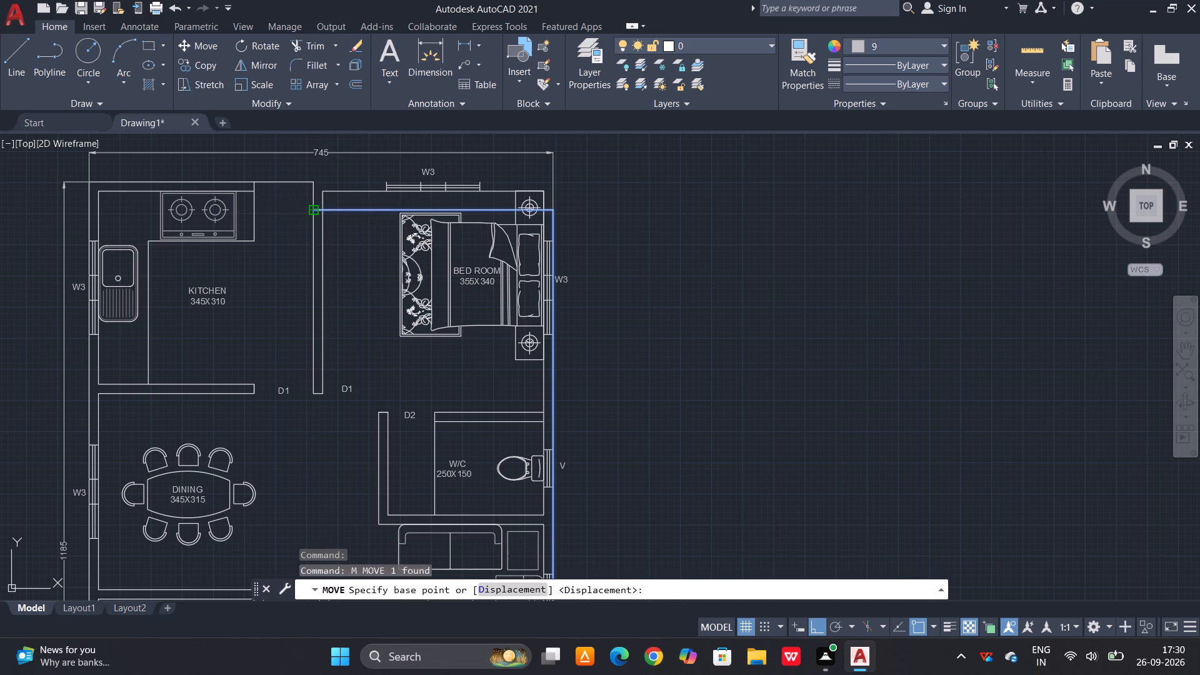
click(312, 182)
Extend the right outer wall's outer line down to the sit out's lower-right corner.
scroll(516, 135, down, 1)
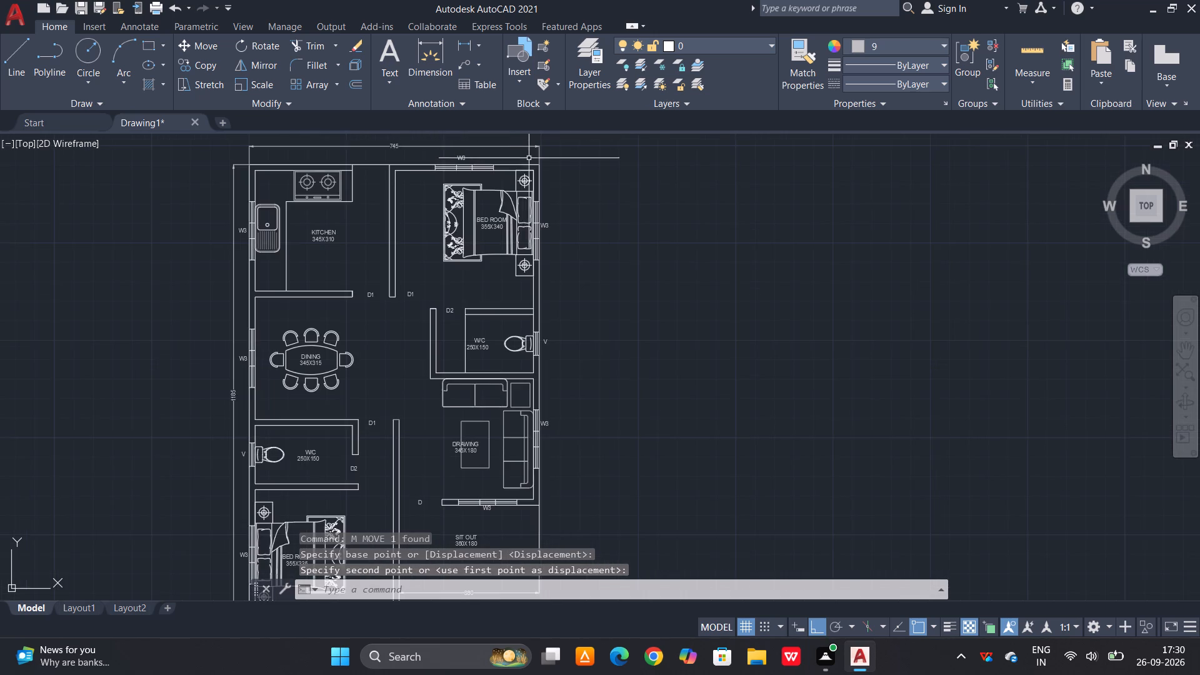
scroll(530, 164, down, 1)
scroll(539, 431, up, 3)
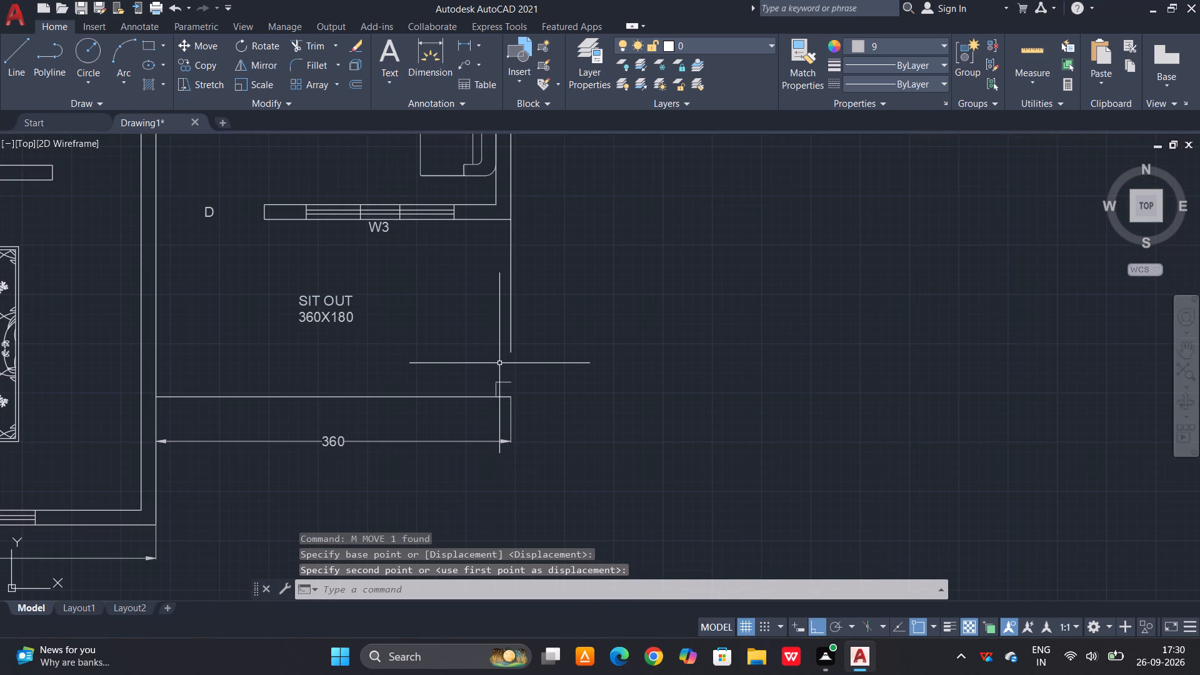
text(EX)
key(space)
key(space)
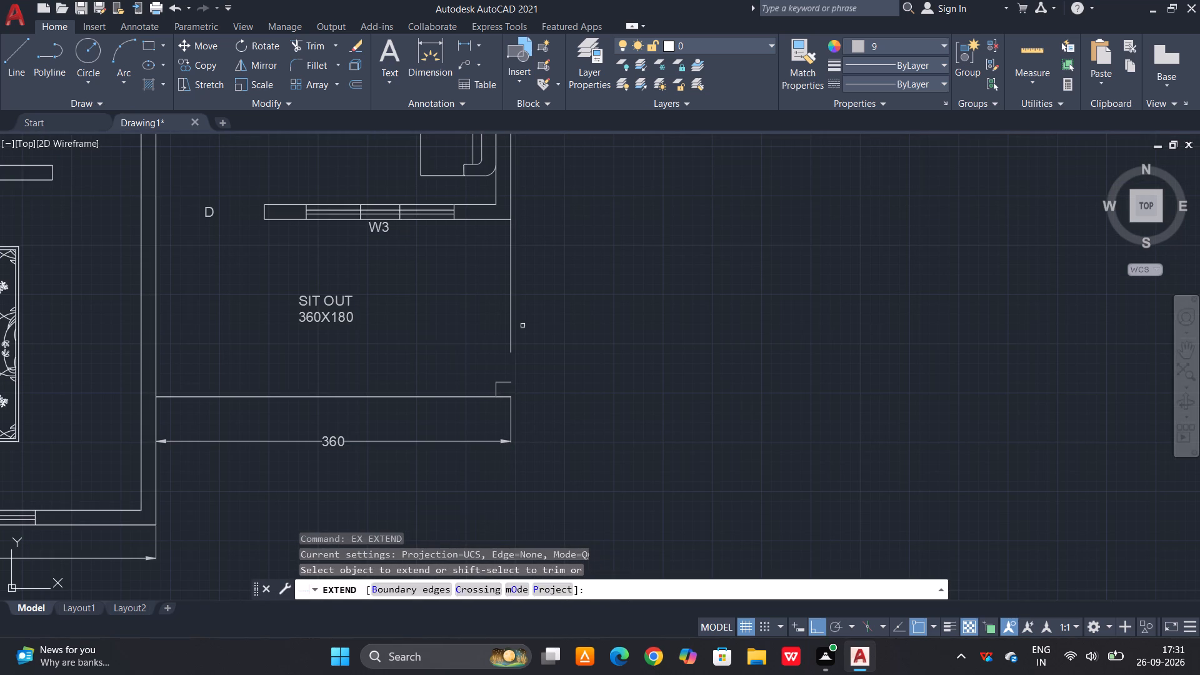
click(512, 337)
click(511, 364)
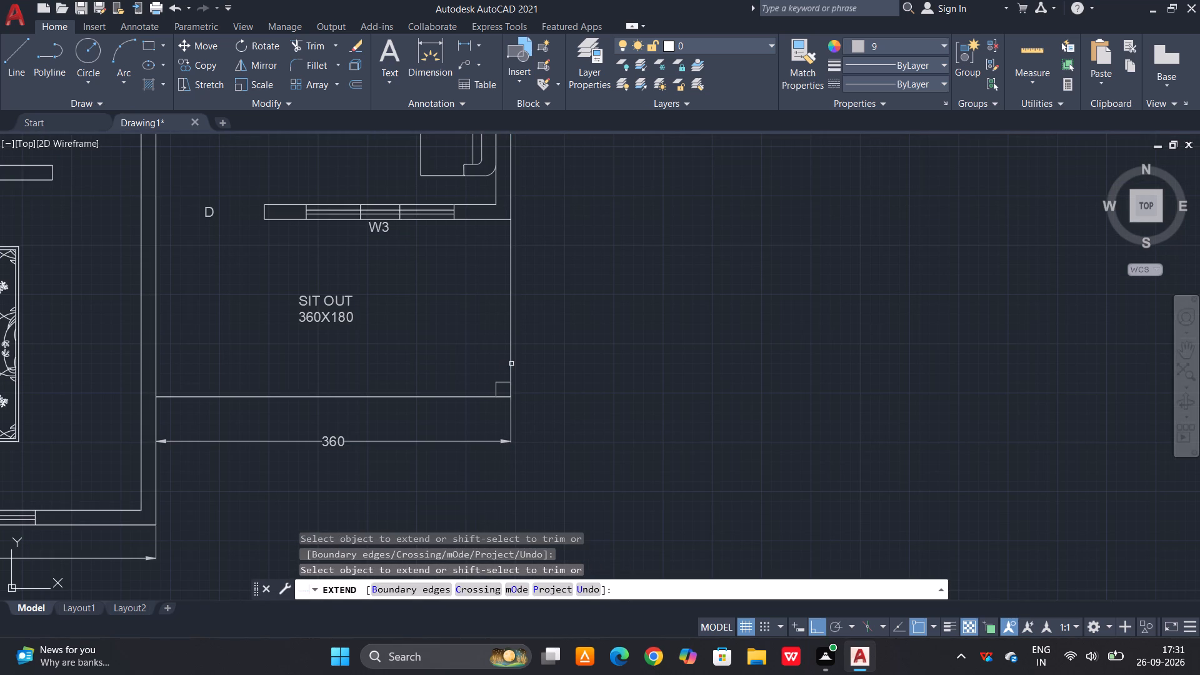
scroll(532, 511, down, 2)
middle_drag(542, 270, 552, 353)
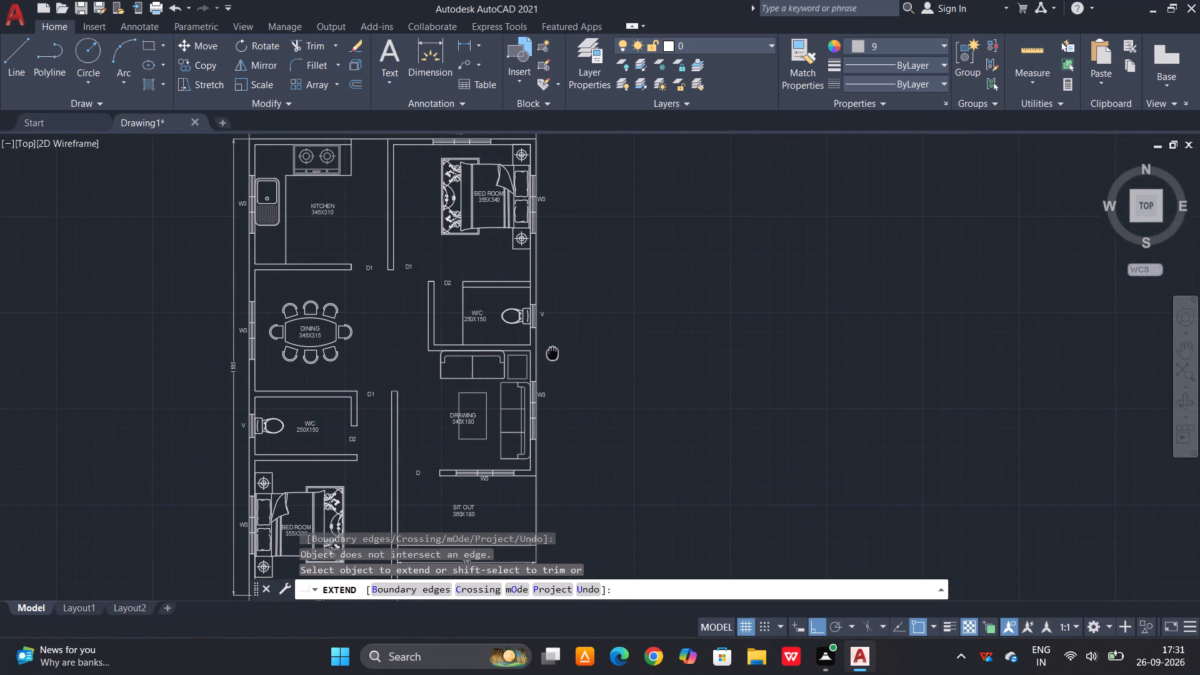
middle_drag(552, 353, 552, 355)
middle_drag(557, 321, 578, 401)
key(Escape)
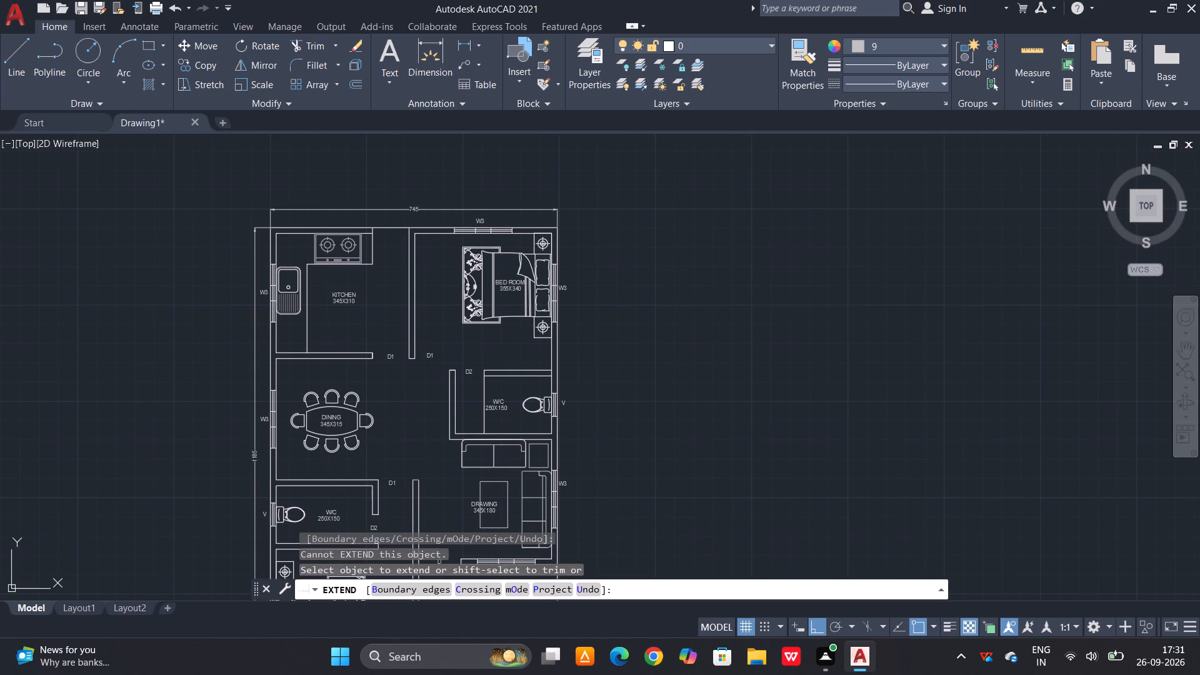
Extend the W/C left wall's top end line to the left outer wall, and both kitchen-bedroom partition lines down to it.
scroll(420, 381, up, 2)
key(Escape)
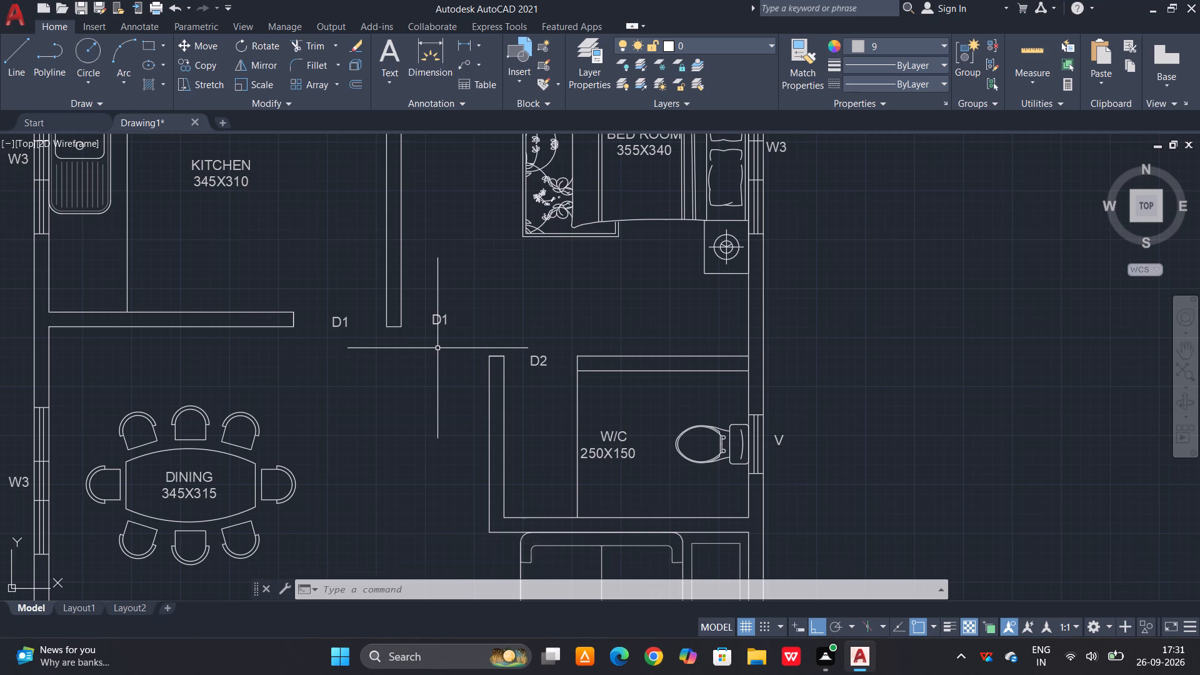
text(EX)
key(space)
key(space)
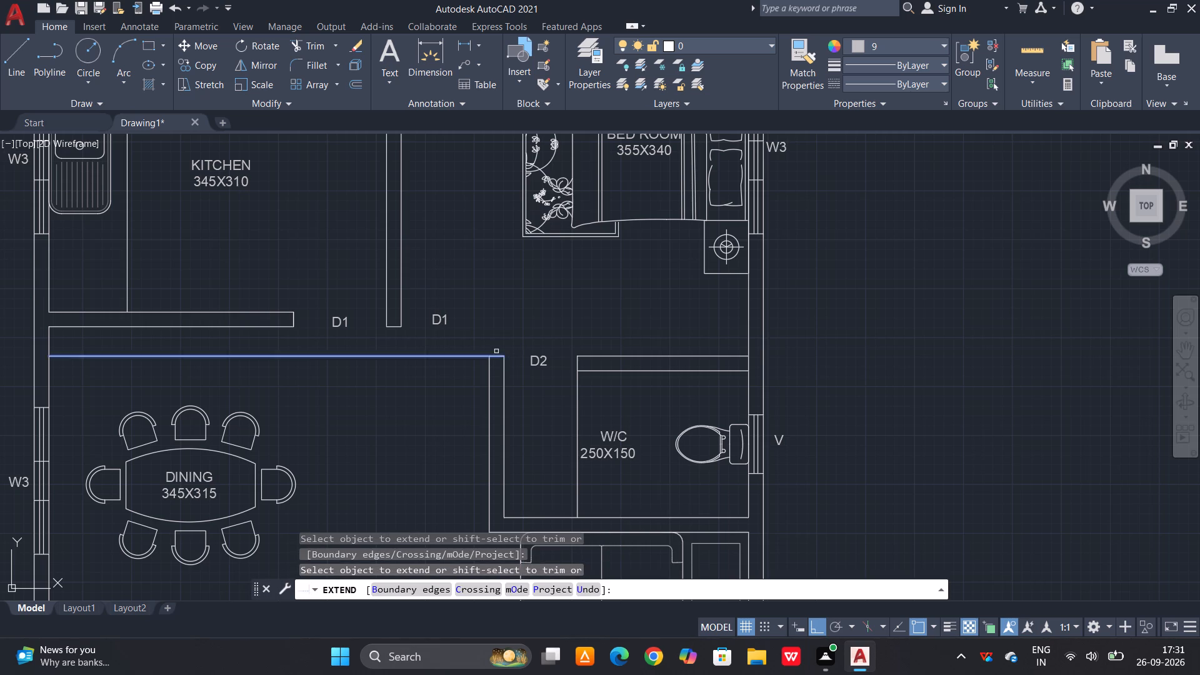
click(494, 358)
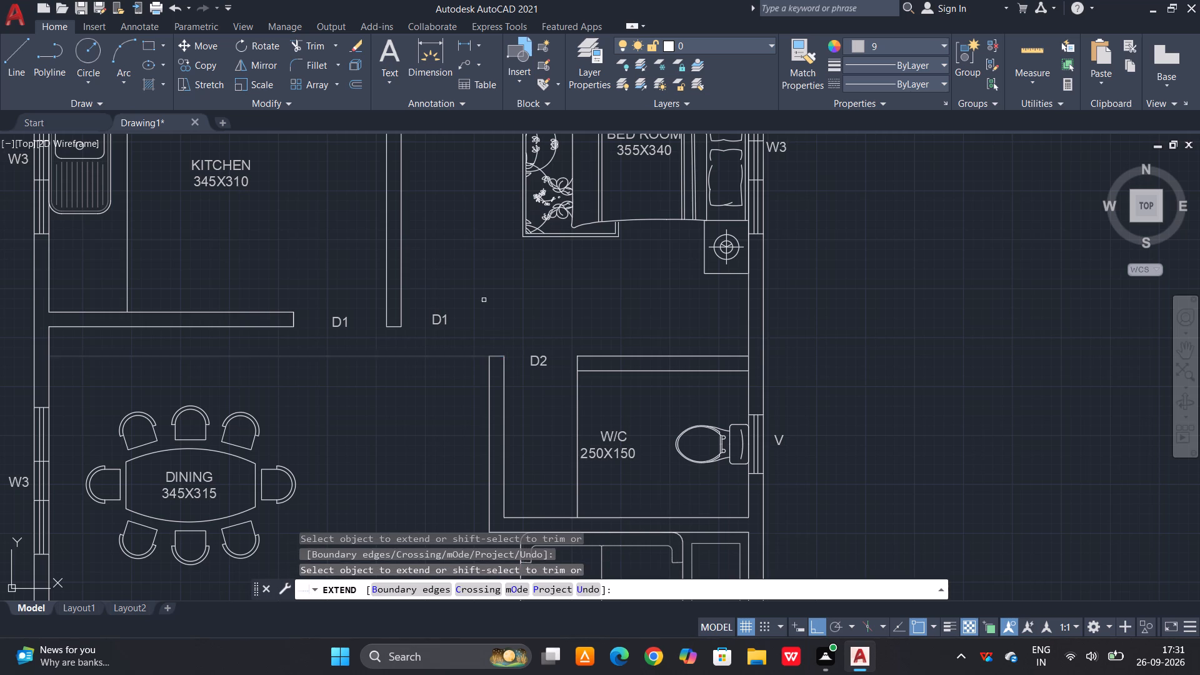
click(434, 267)
click(384, 286)
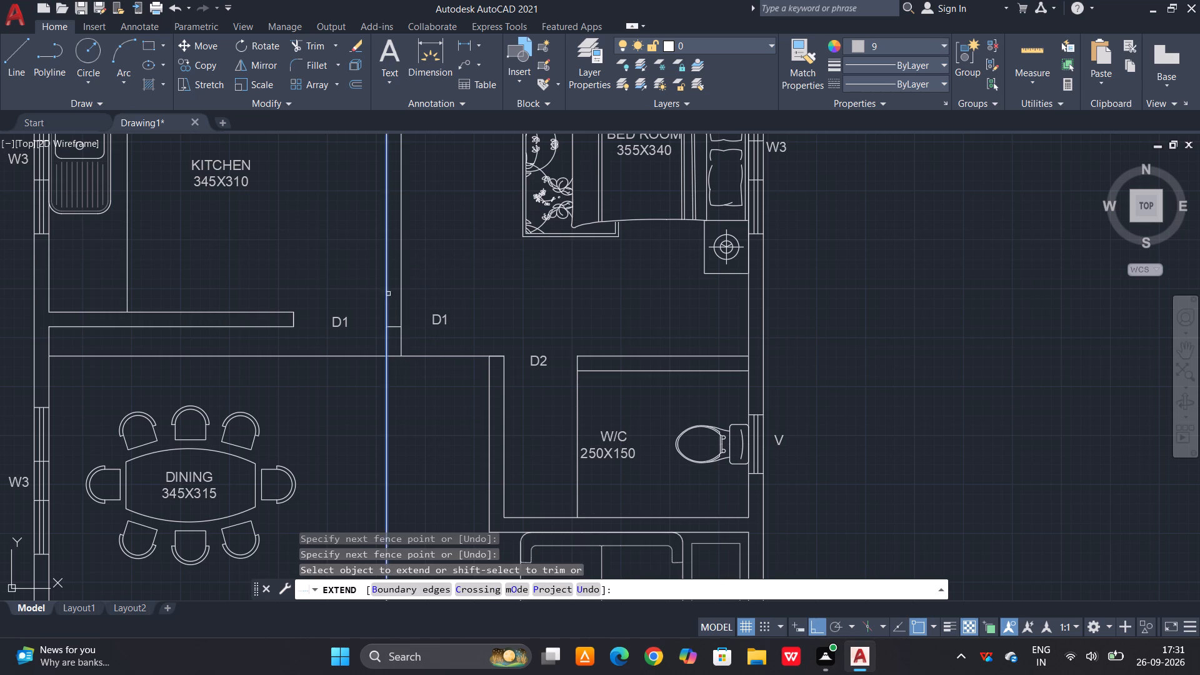
key(Escape)
key(Escape)
Trim the extended horizontal line on both sides of the kitchen-bedroom partition and remove the partition's old end line.
text(TR)
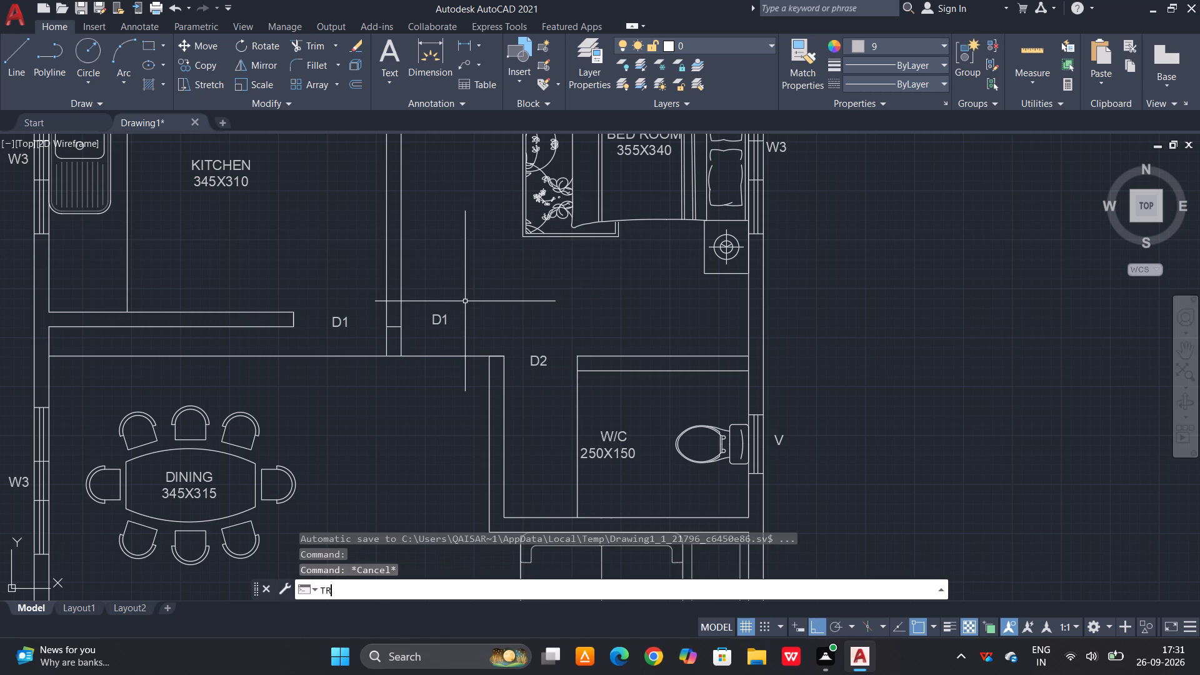
key(space)
key(space)
drag(339, 342, 338, 348)
click(311, 382)
drag(475, 337, 474, 348)
click(453, 386)
scroll(401, 327, up, 1)
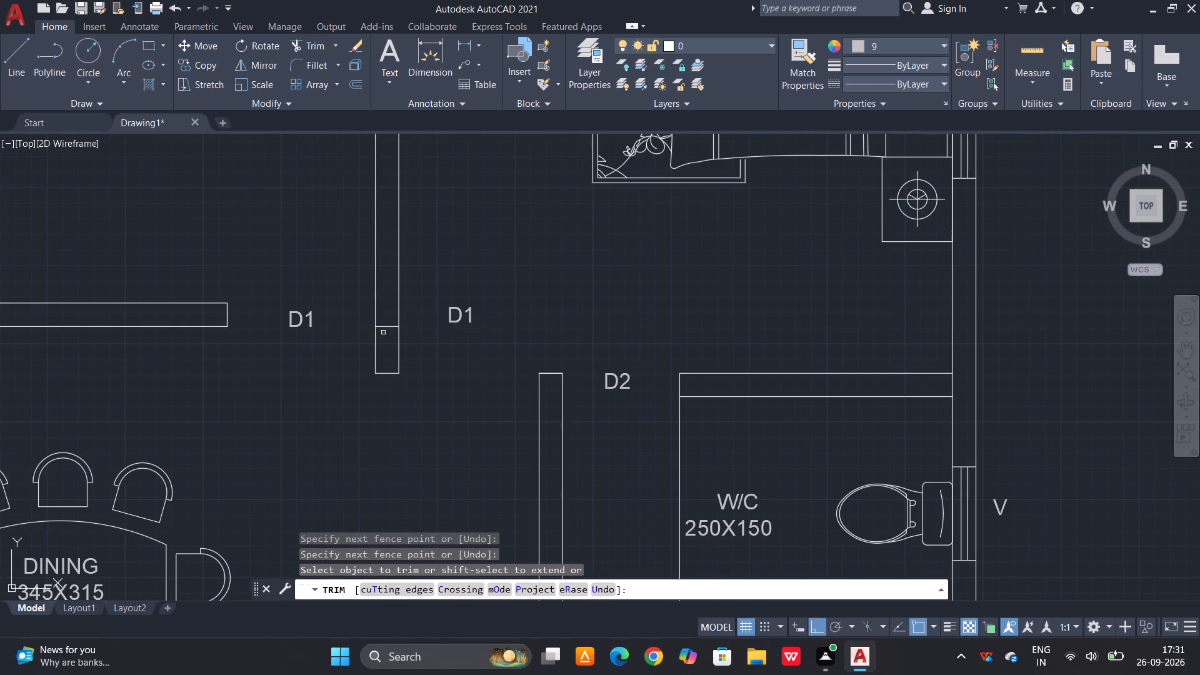
click(390, 322)
click(385, 336)
key(Escape)
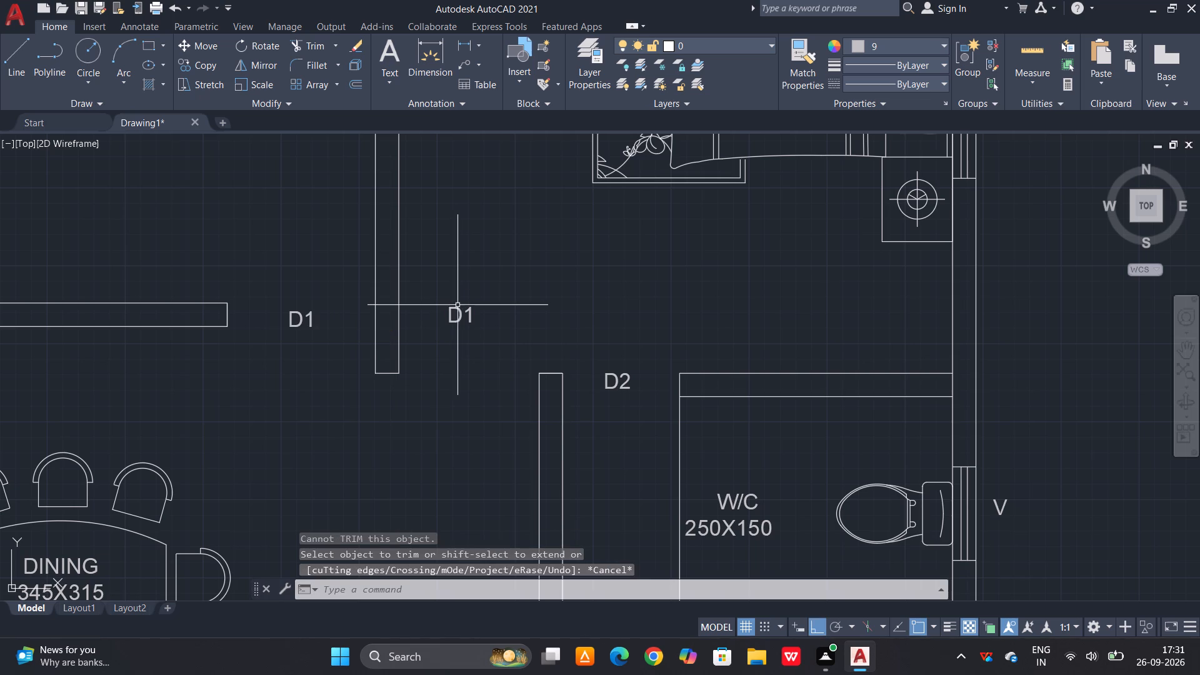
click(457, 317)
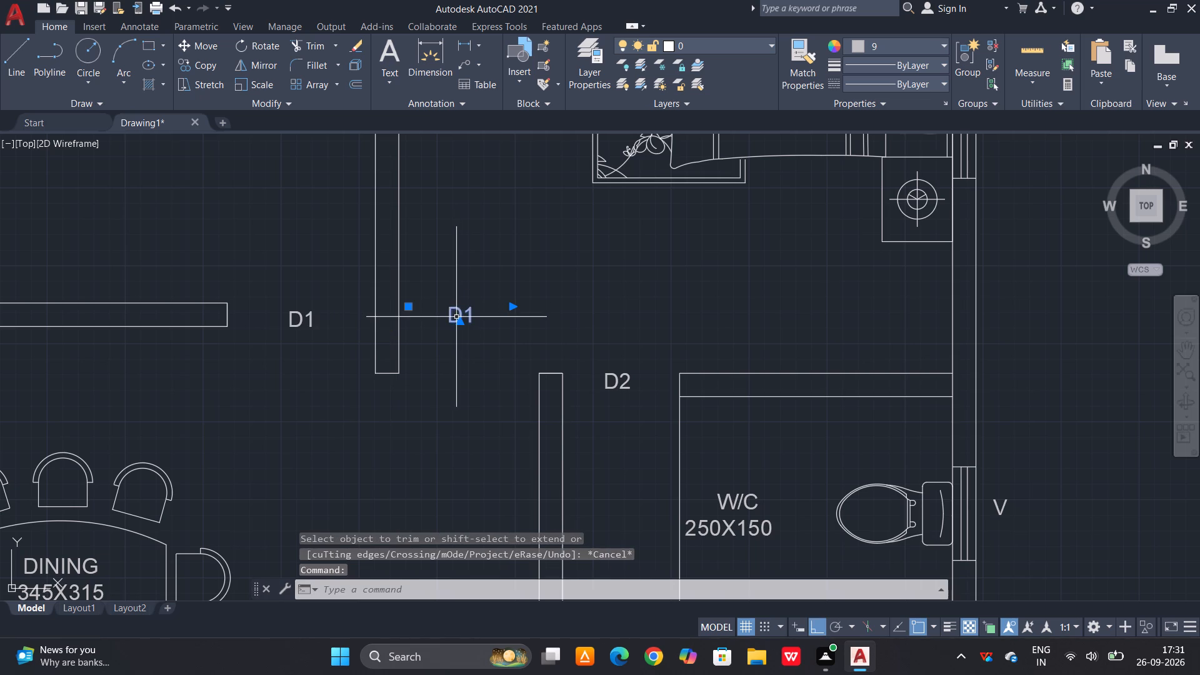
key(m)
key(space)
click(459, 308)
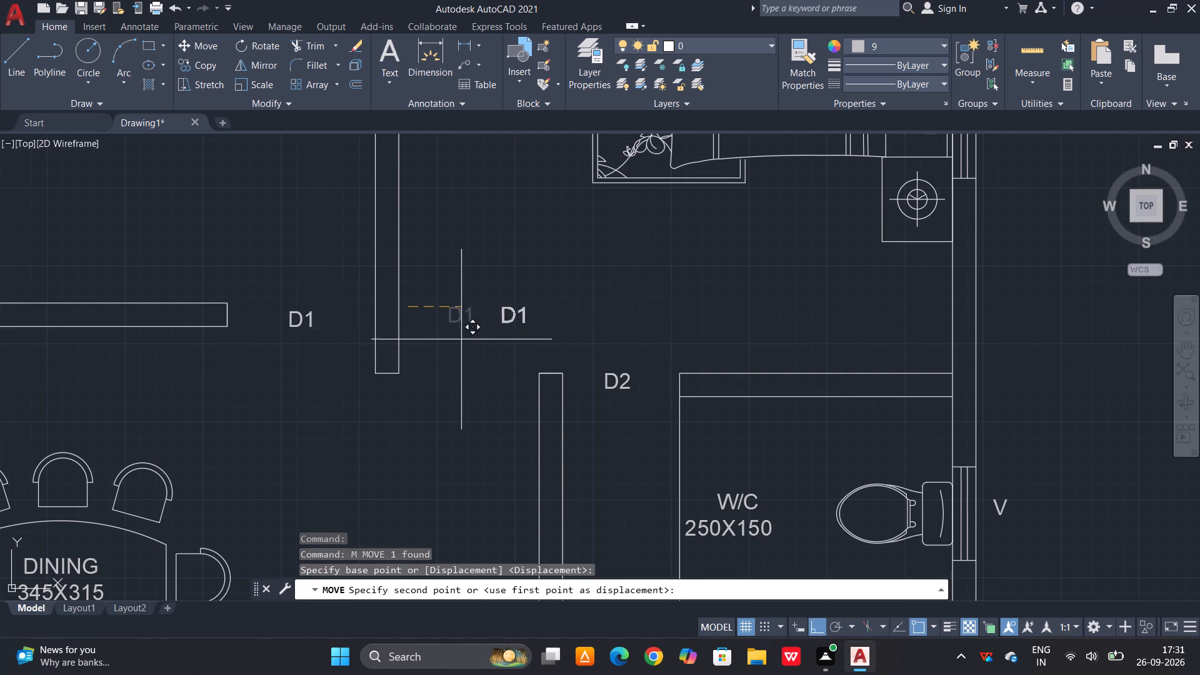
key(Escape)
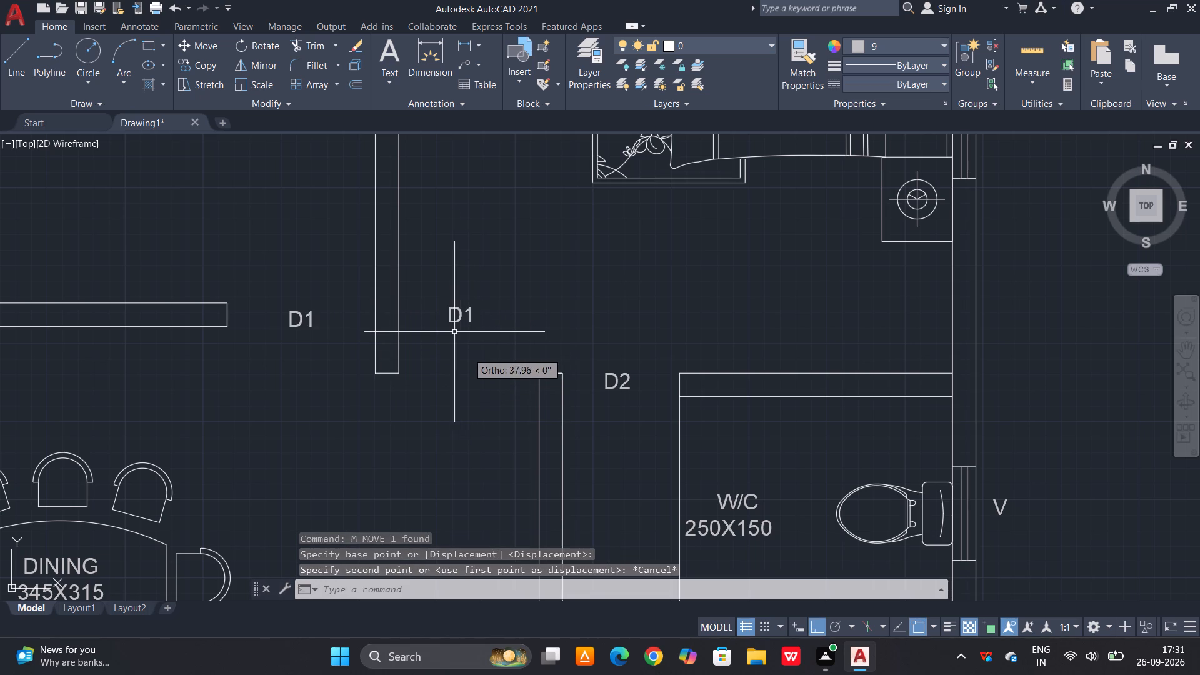
Move the bedroom's D1 label straight down into the opening between the lengthened partition and the W/C wall.
click(459, 316)
key(m)
key(space)
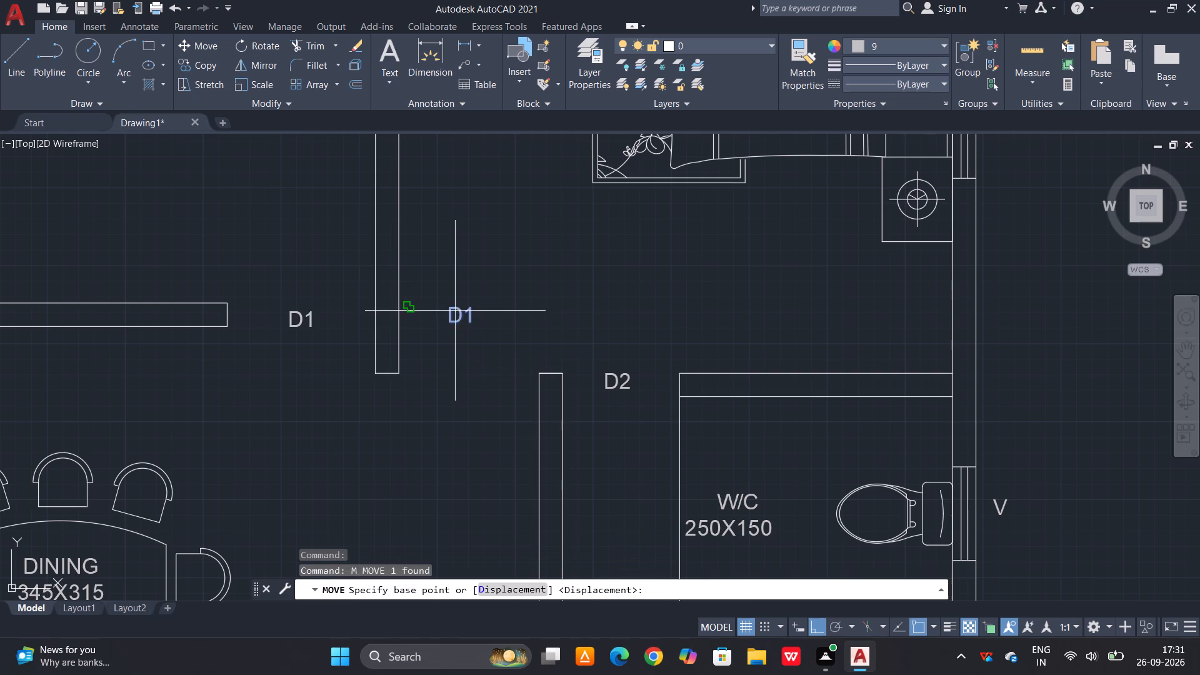
drag(455, 311, 446, 359)
click(446, 359)
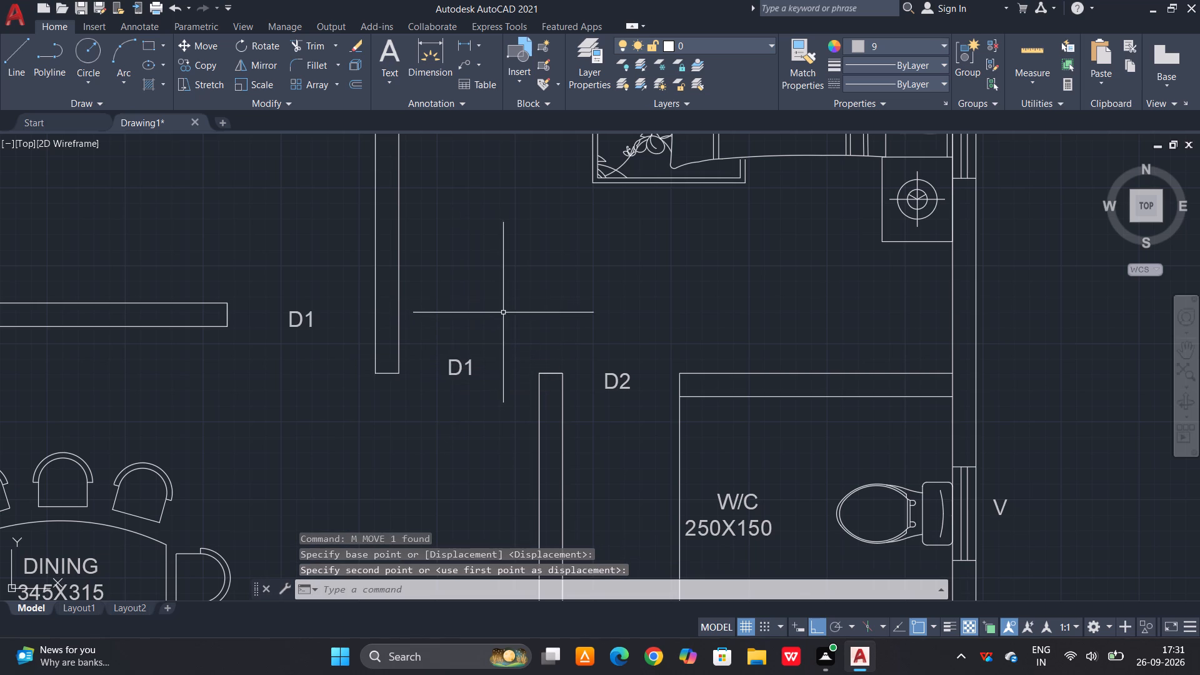
Add an overall vertical dimension outside the right outer wall, from the plan's top-right corner down to the sit out's lower-right corner.
scroll(504, 317, down, 2)
scroll(576, 341, down, 1)
key(Escape)
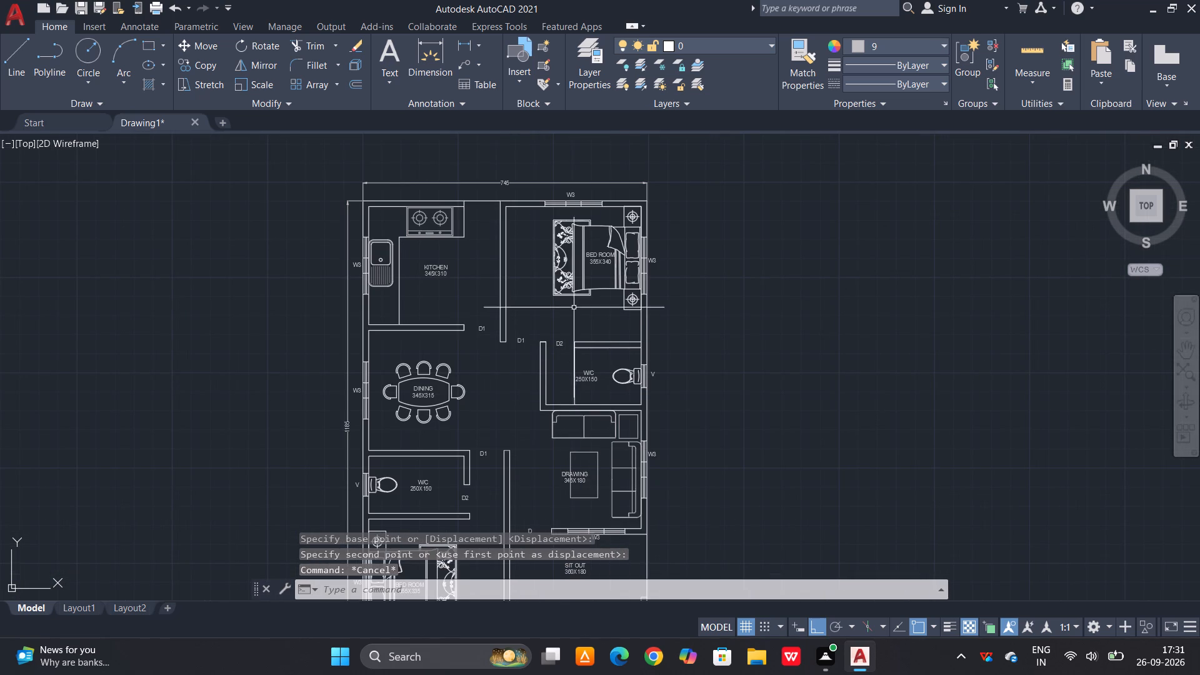
scroll(603, 447, down, 1)
key(Escape)
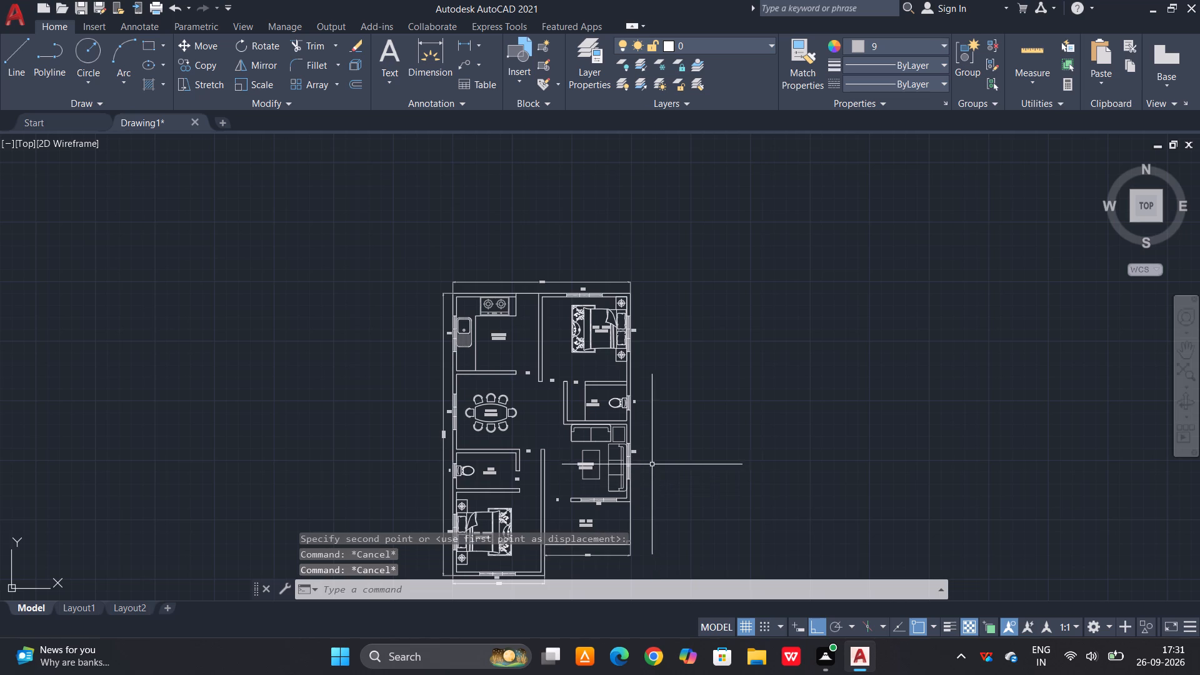
key(d)
key(i)
key(m)
key(space)
scroll(615, 317, up, 3)
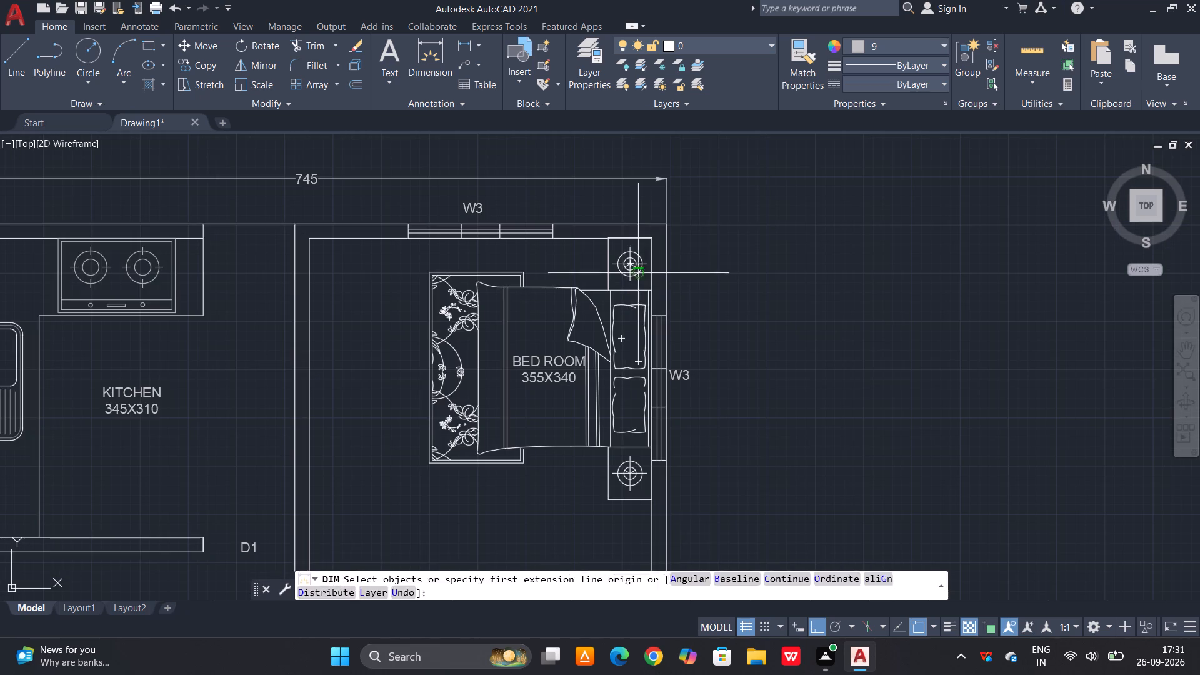
click(664, 224)
scroll(621, 156, down, 3)
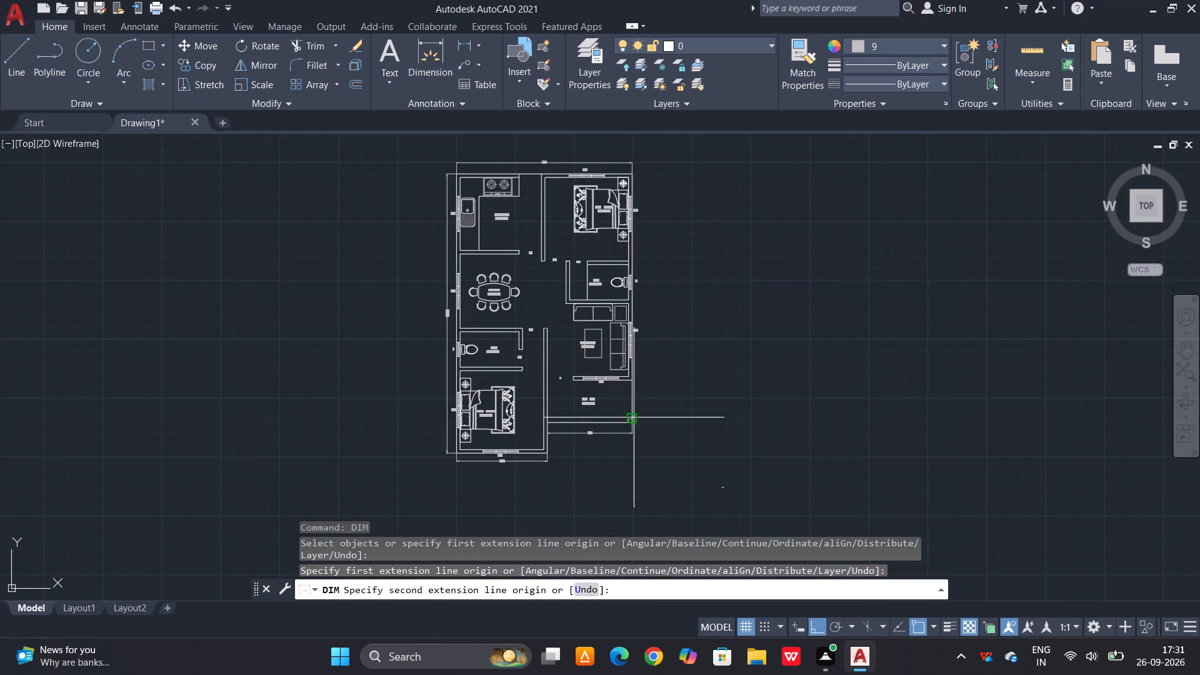
scroll(629, 426, up, 3)
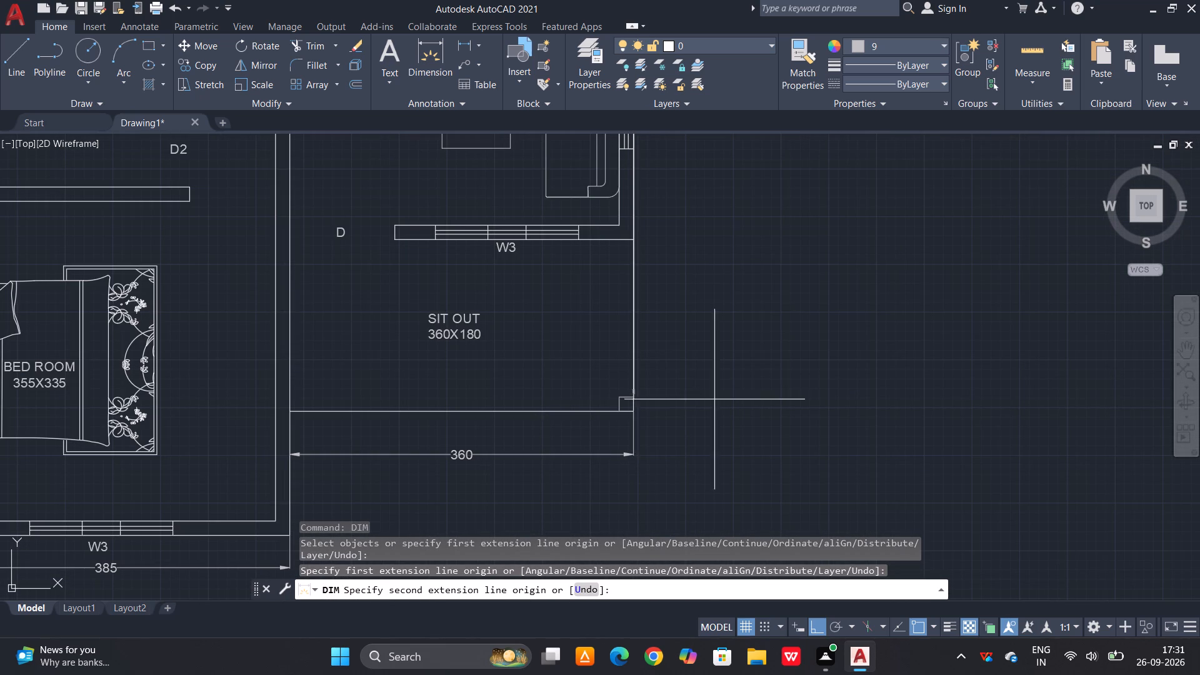
click(632, 413)
scroll(627, 431, down, 1)
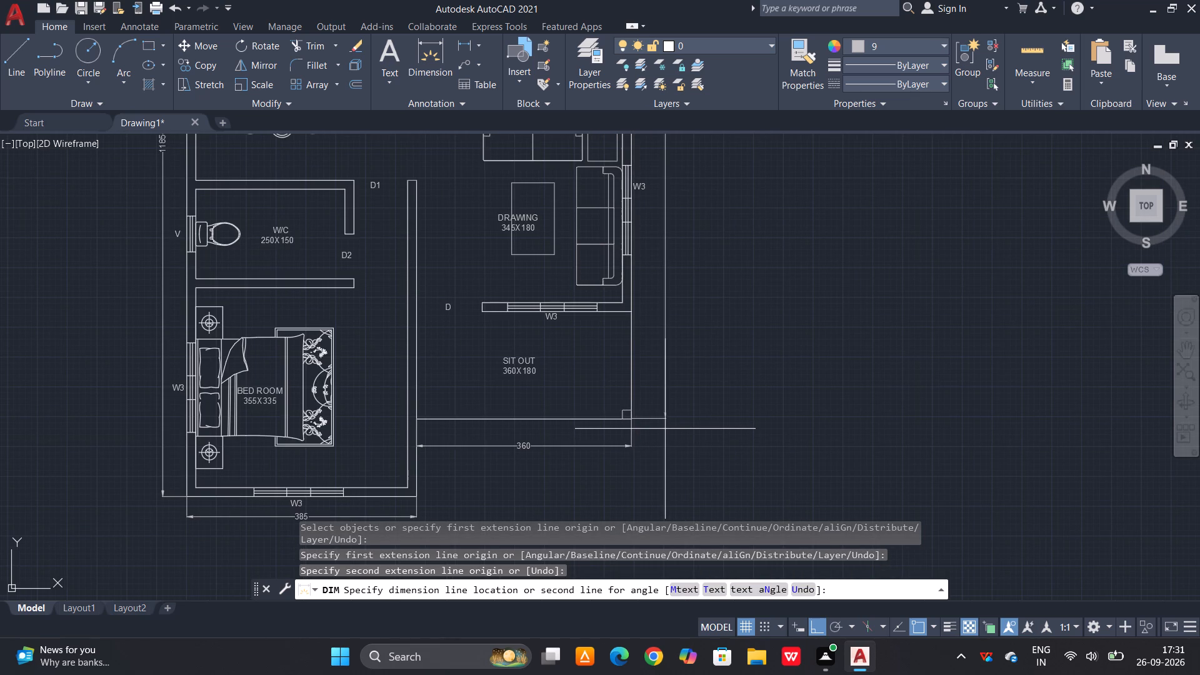
click(661, 429)
middle_drag(670, 395, 670, 506)
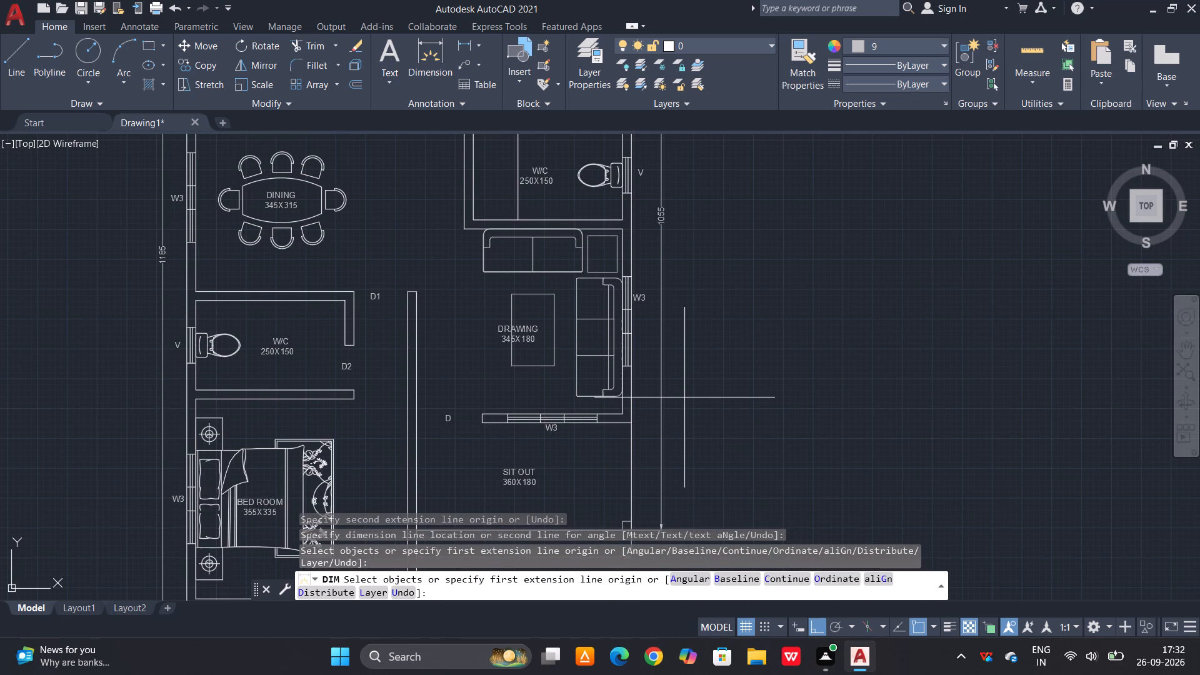
Measure the vertical offset between the lower bedroom's bottom-right corner and the sit out's bottom edge using a temporary dimension.
scroll(651, 303, down, 2)
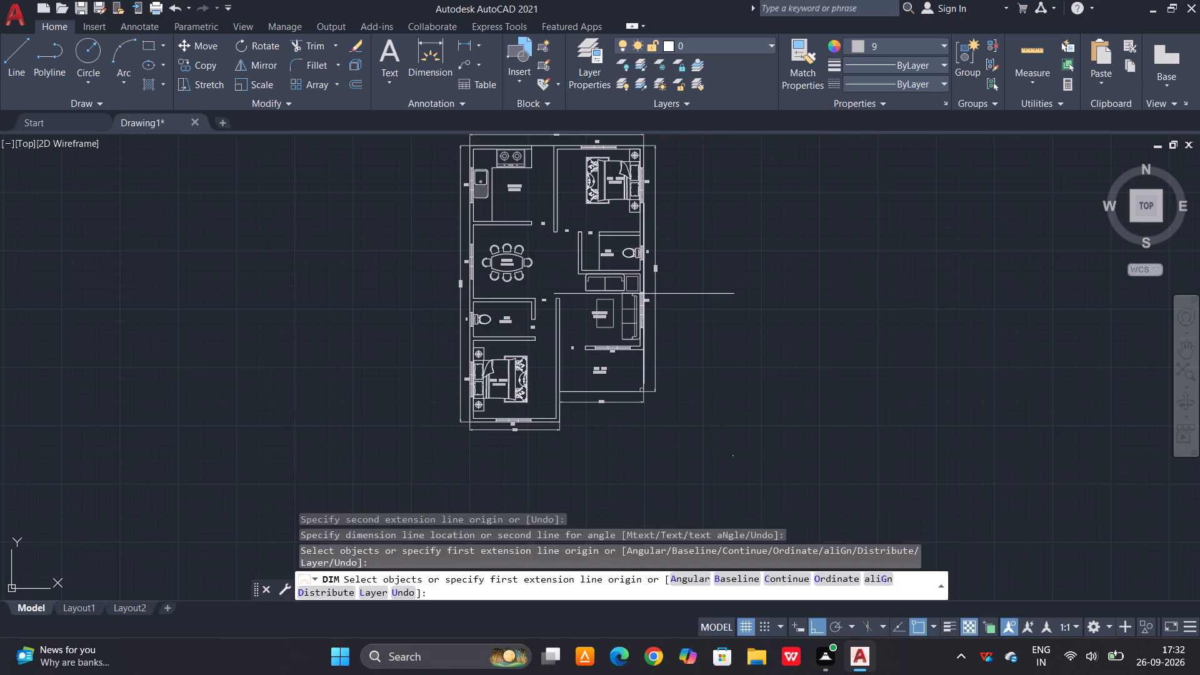
scroll(551, 454, up, 2)
key(d)
text(IM)
key(space)
click(569, 372)
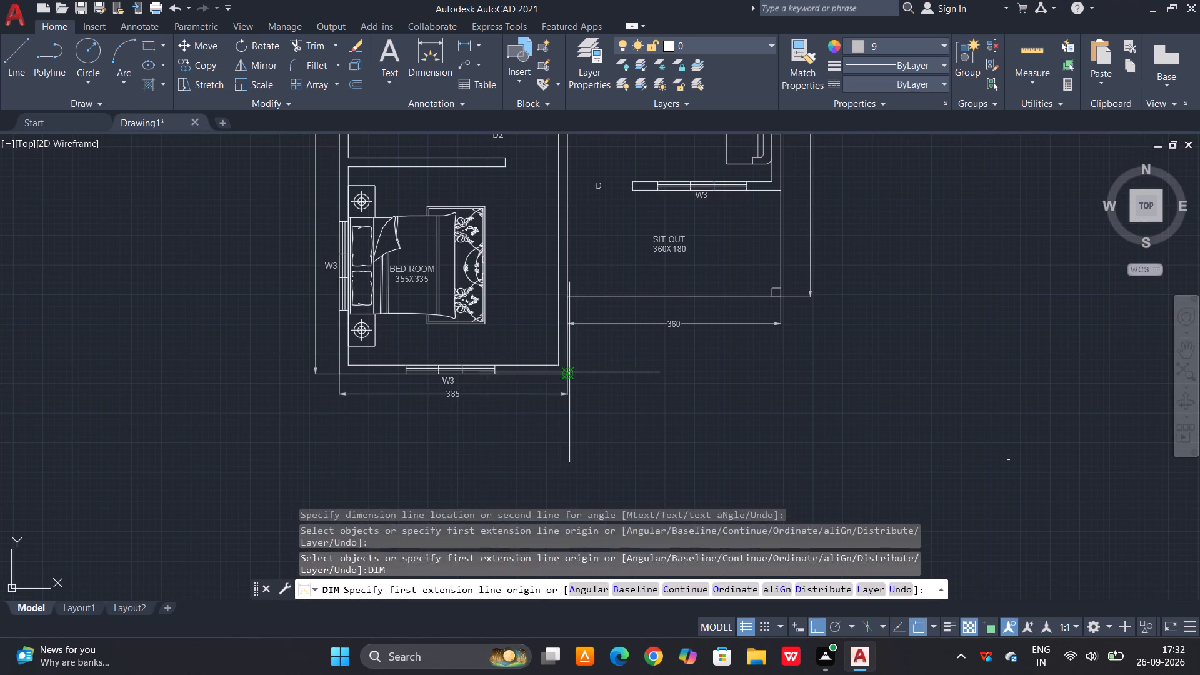
click(569, 297)
scroll(578, 323, up, 2)
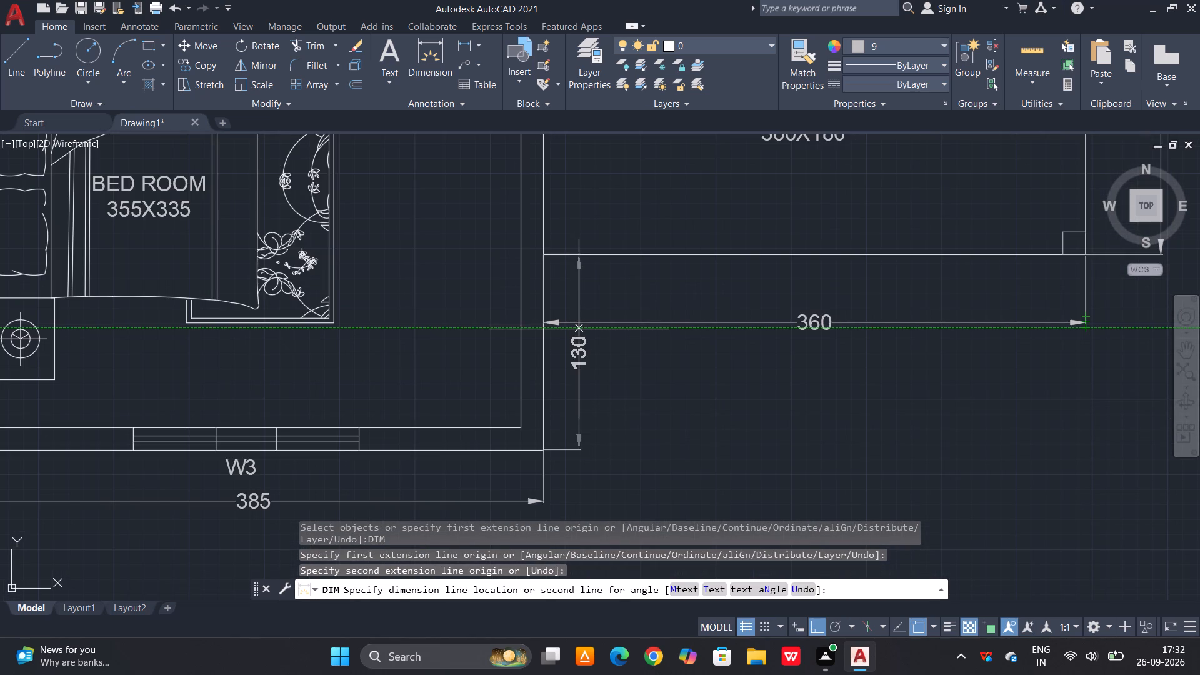
key(Escape)
scroll(569, 371, down, 1)
scroll(680, 361, down, 1)
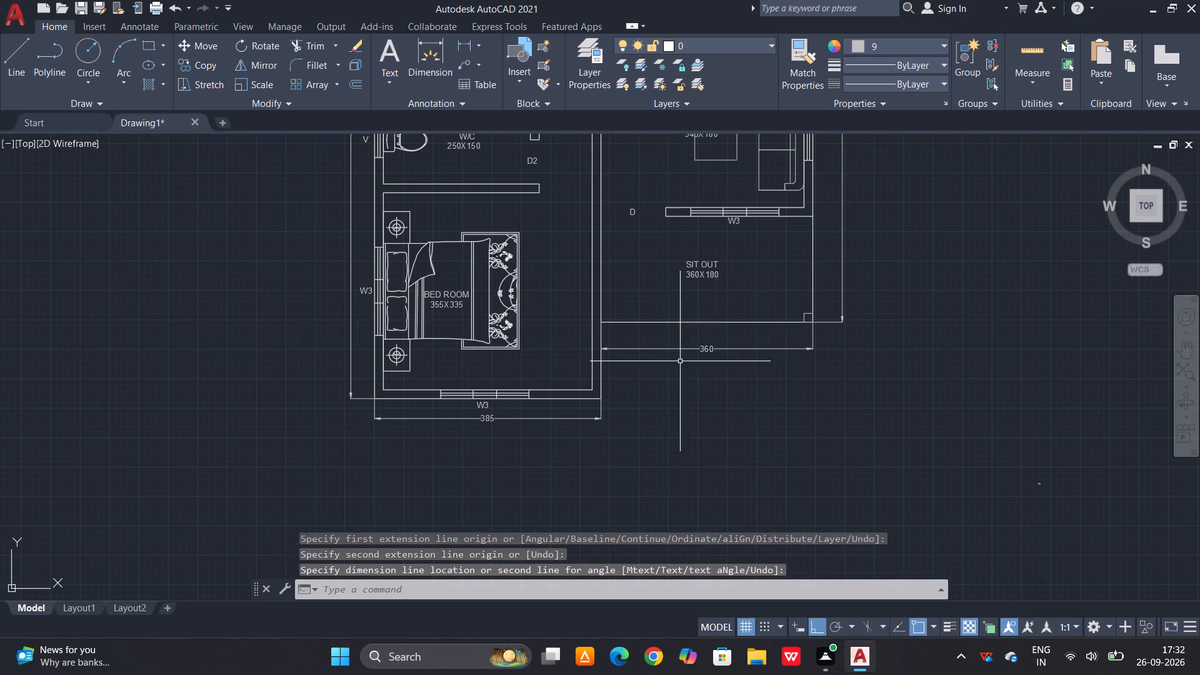
key(Escape)
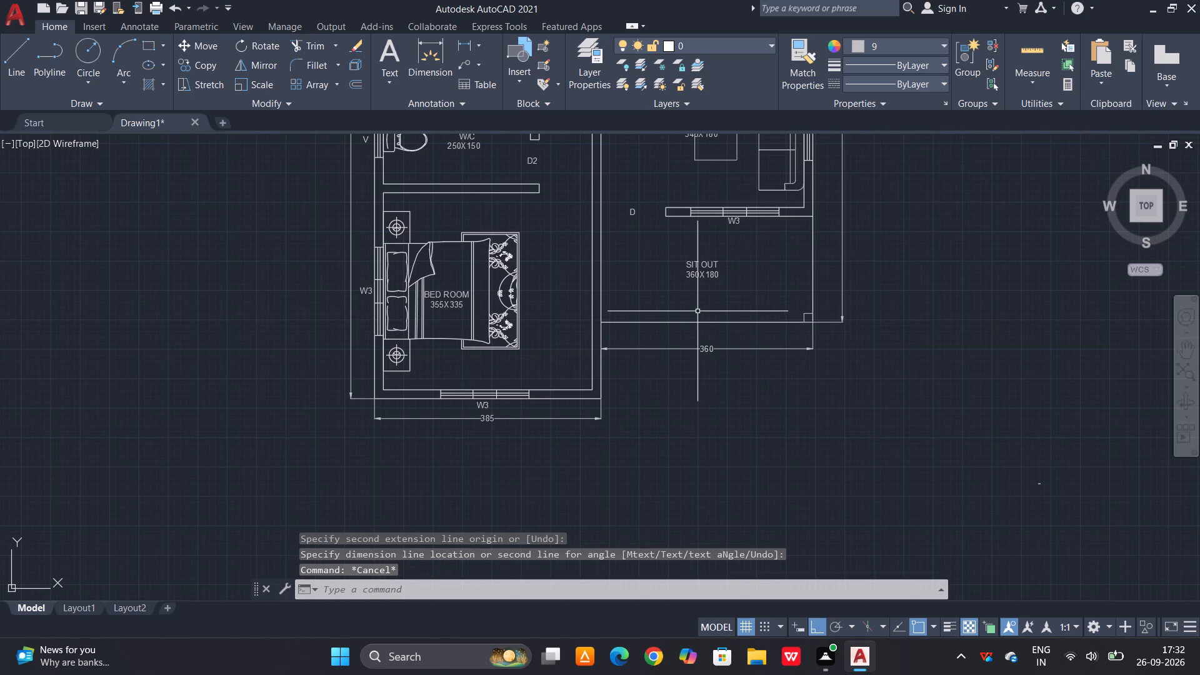
Measure the sit out's depth along its right edge, from the drawing room's lower wall to the bottom line, using a temporary dimension.
key(d)
text(IM)
key(space)
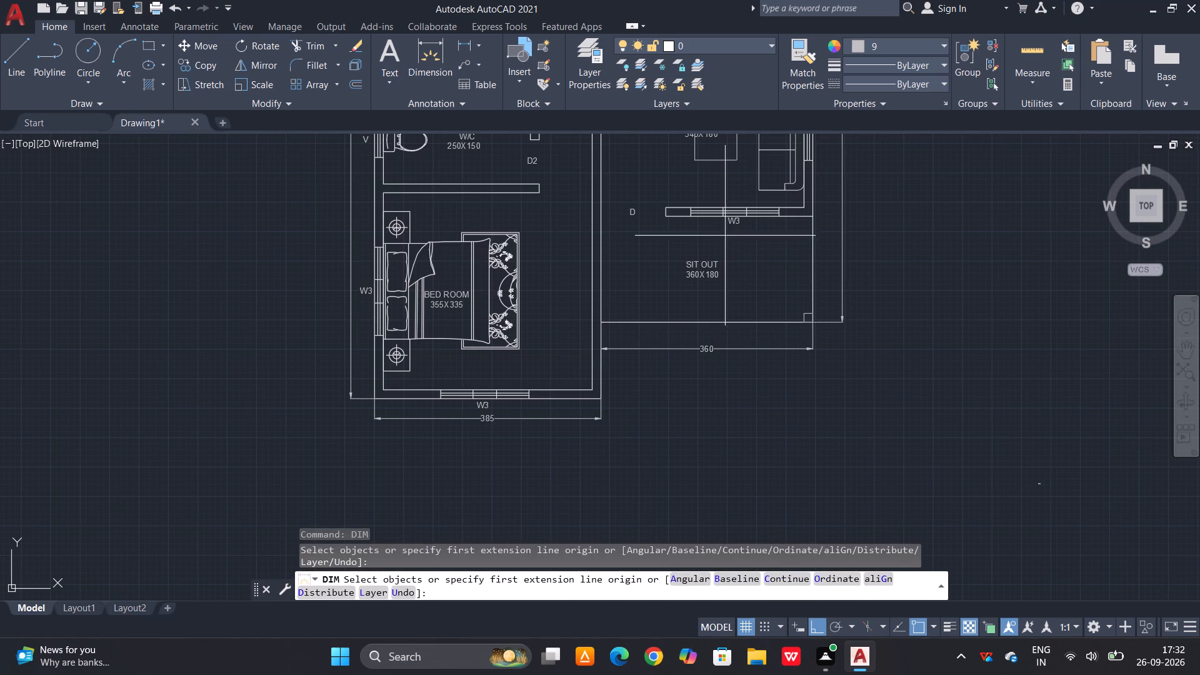
drag(819, 215, 821, 223)
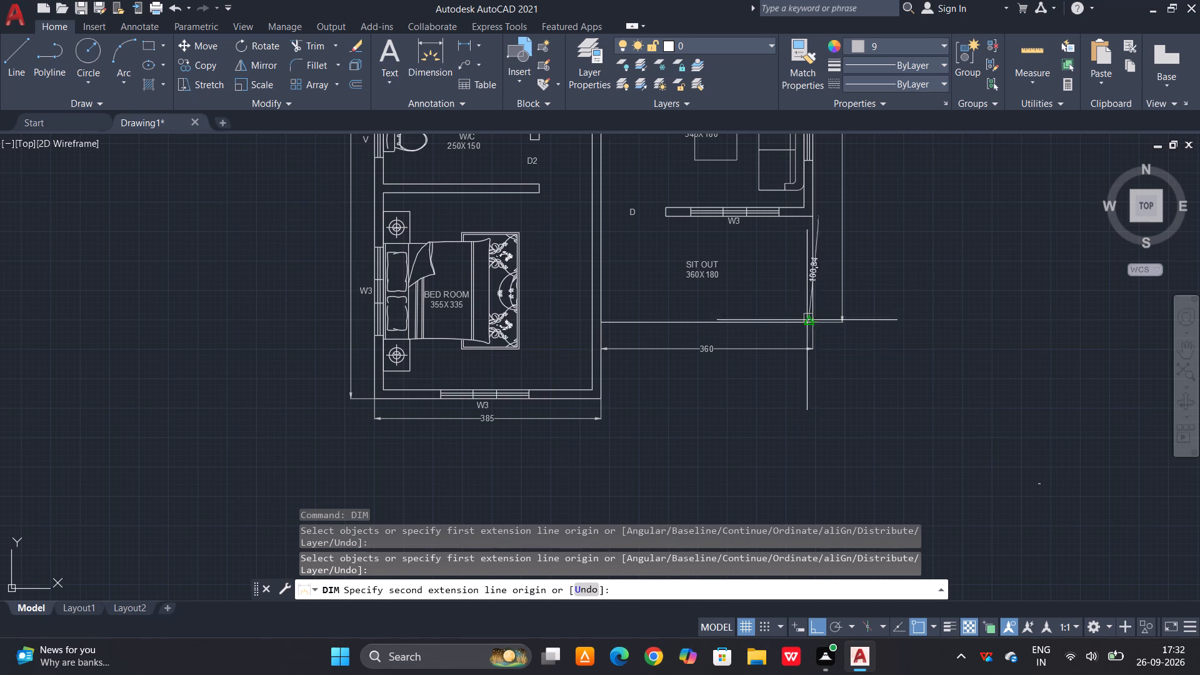
scroll(807, 320, up, 3)
click(822, 321)
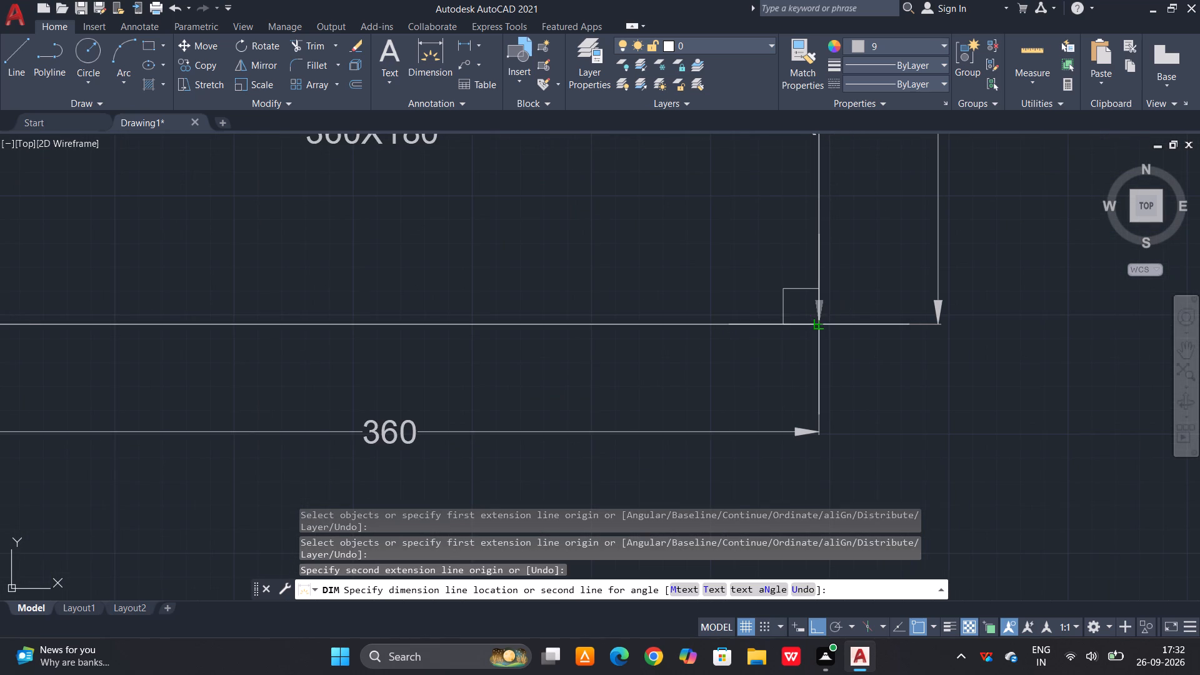
scroll(787, 377, down, 3)
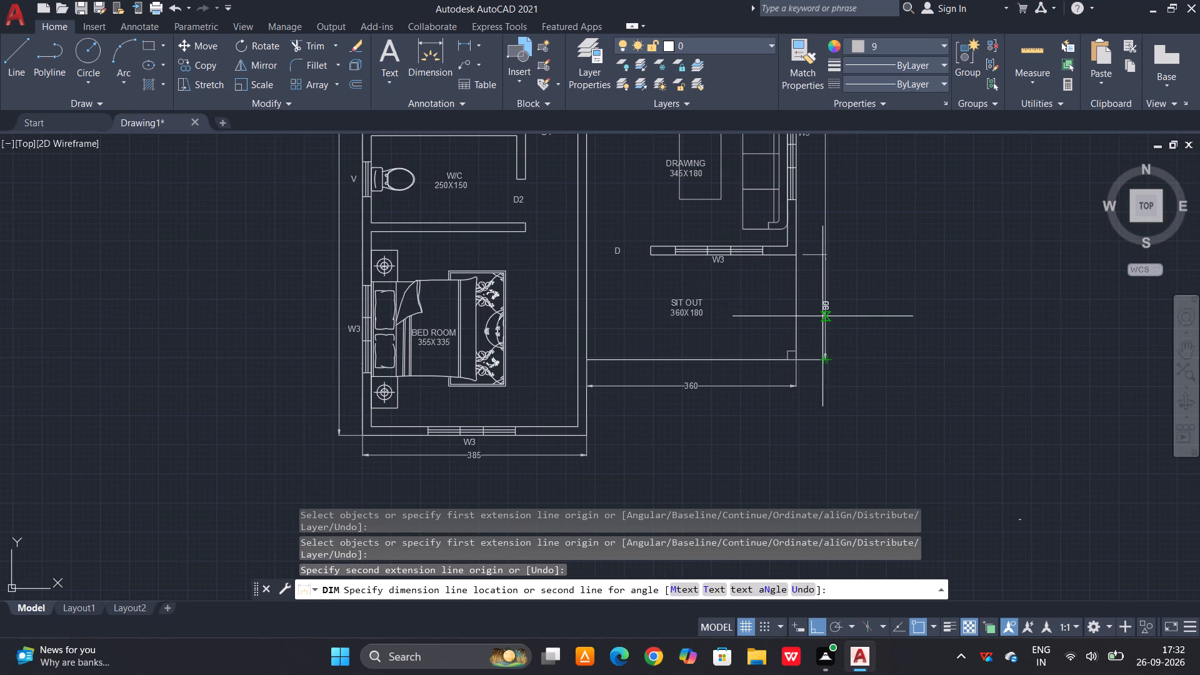
scroll(801, 314, up, 3)
middle_drag(808, 326, 804, 566)
scroll(785, 516, down, 2)
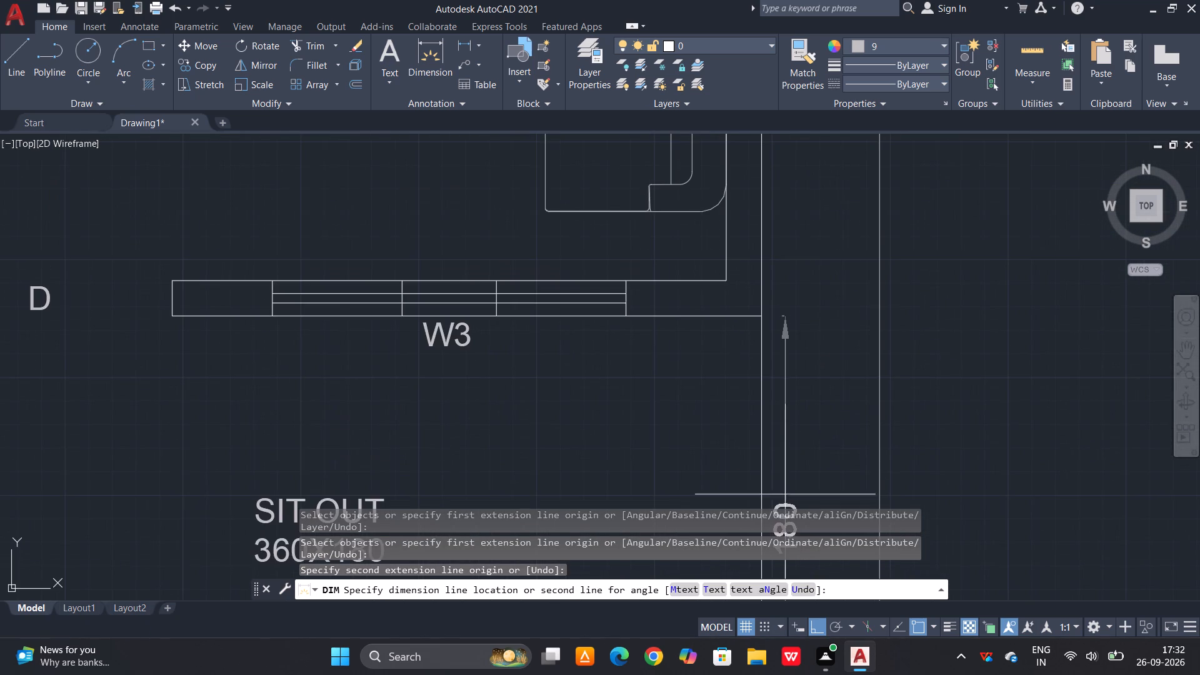
scroll(770, 423, down, 1)
key(Escape)
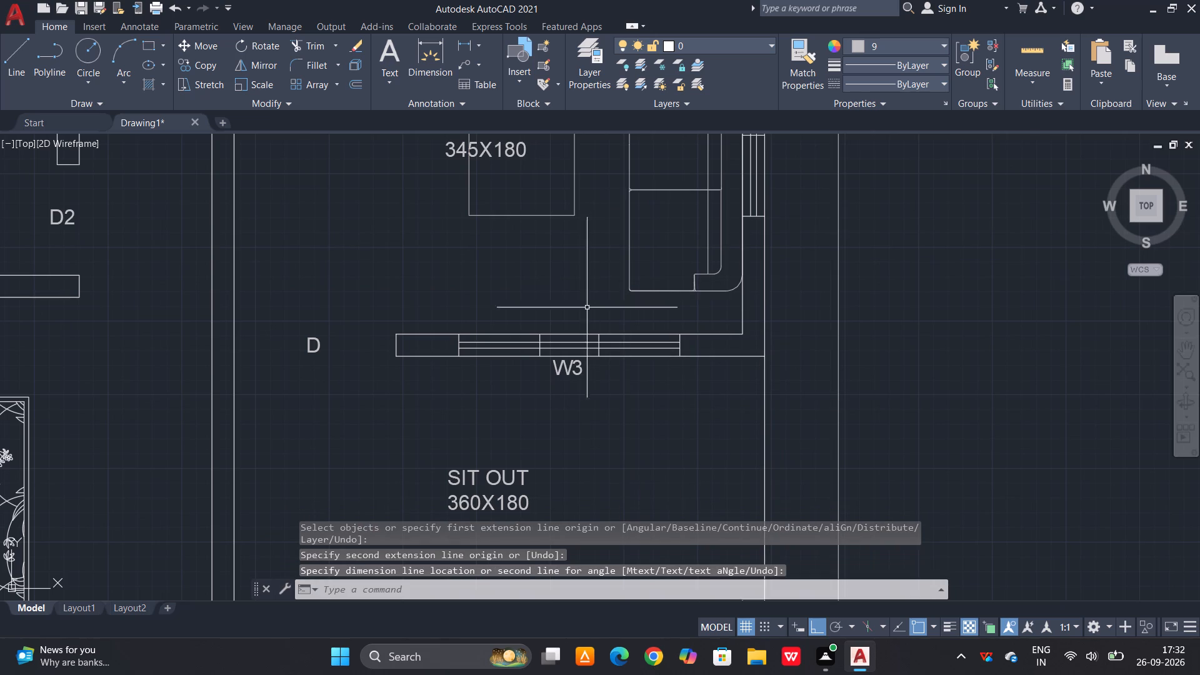
Add a vertical dimension for the drawing room between its lower window wall and the W/C's bottom wall, beside the sofas' open side.
scroll(586, 307, up, 1)
middle_drag(586, 325, 574, 424)
key(Escape)
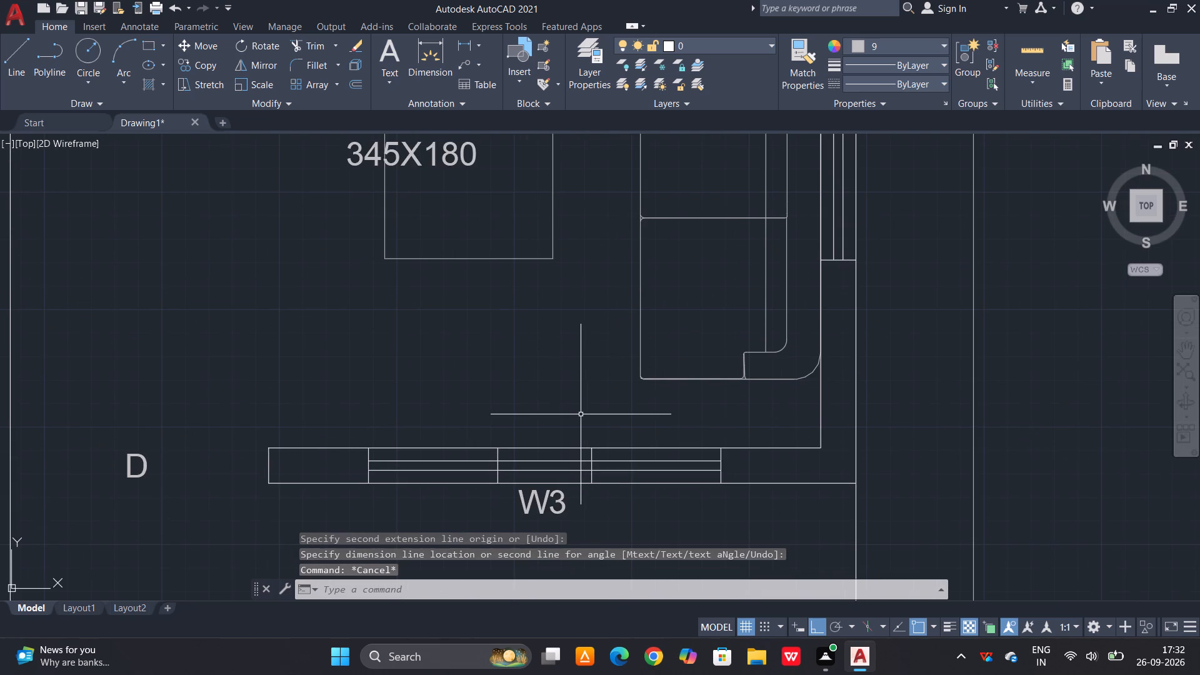
key(d)
text(IM)
key(space)
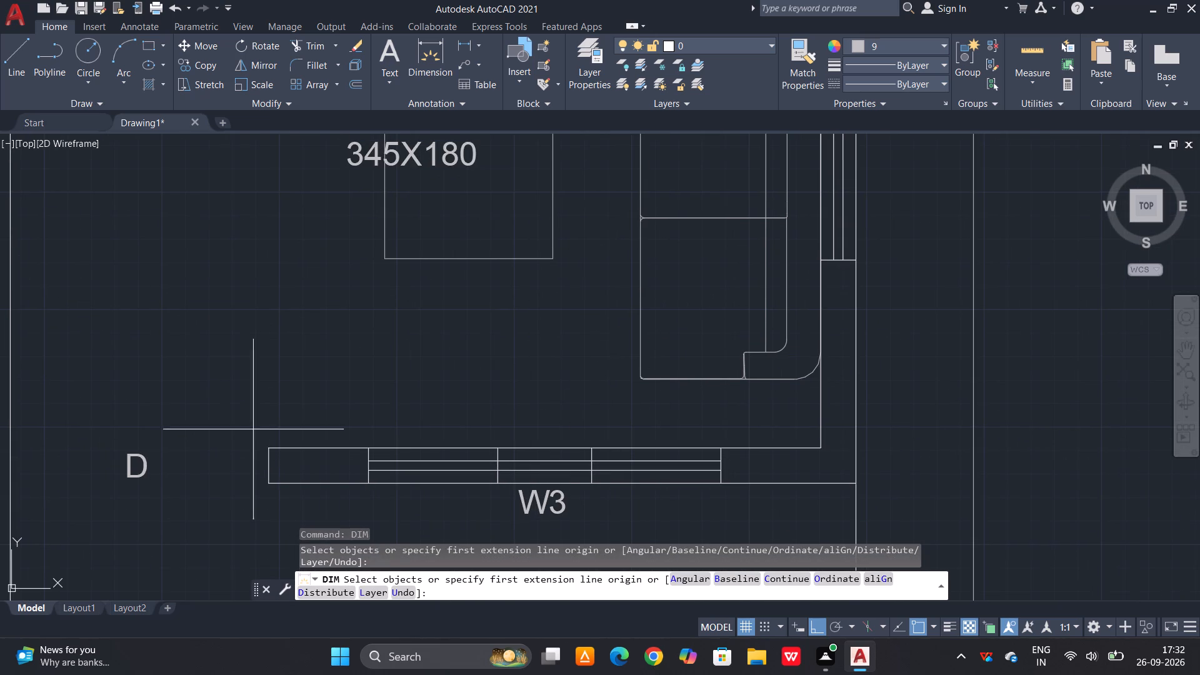
click(273, 449)
scroll(294, 509, down, 3)
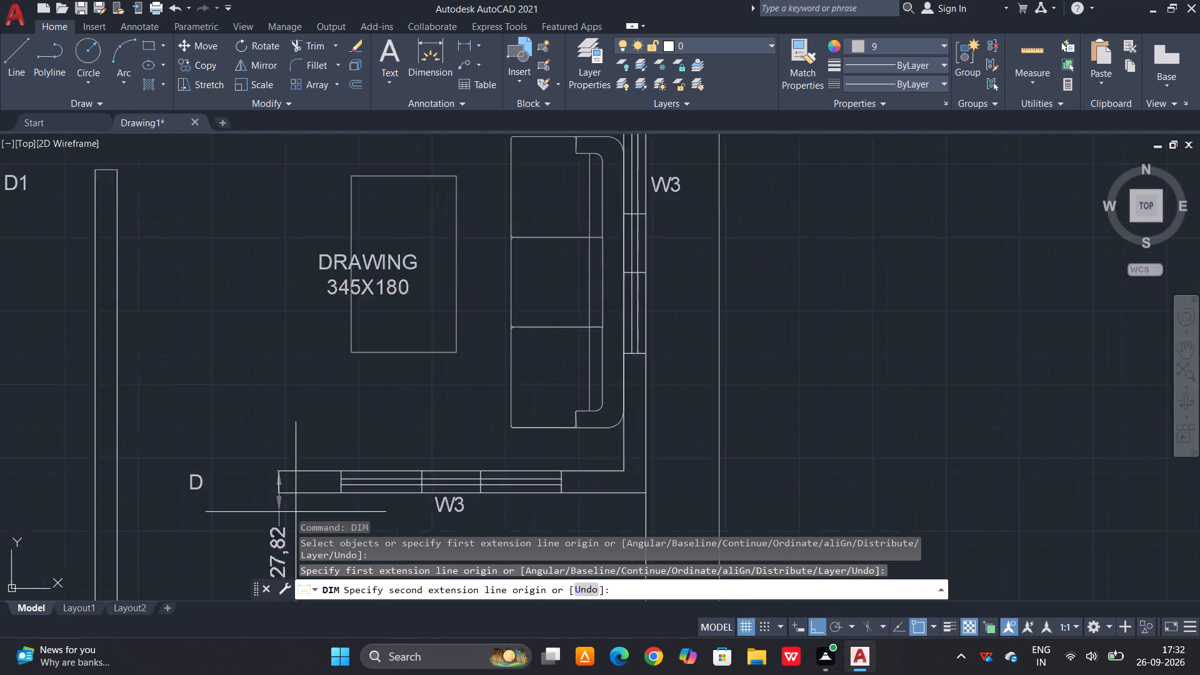
scroll(281, 329, up, 2)
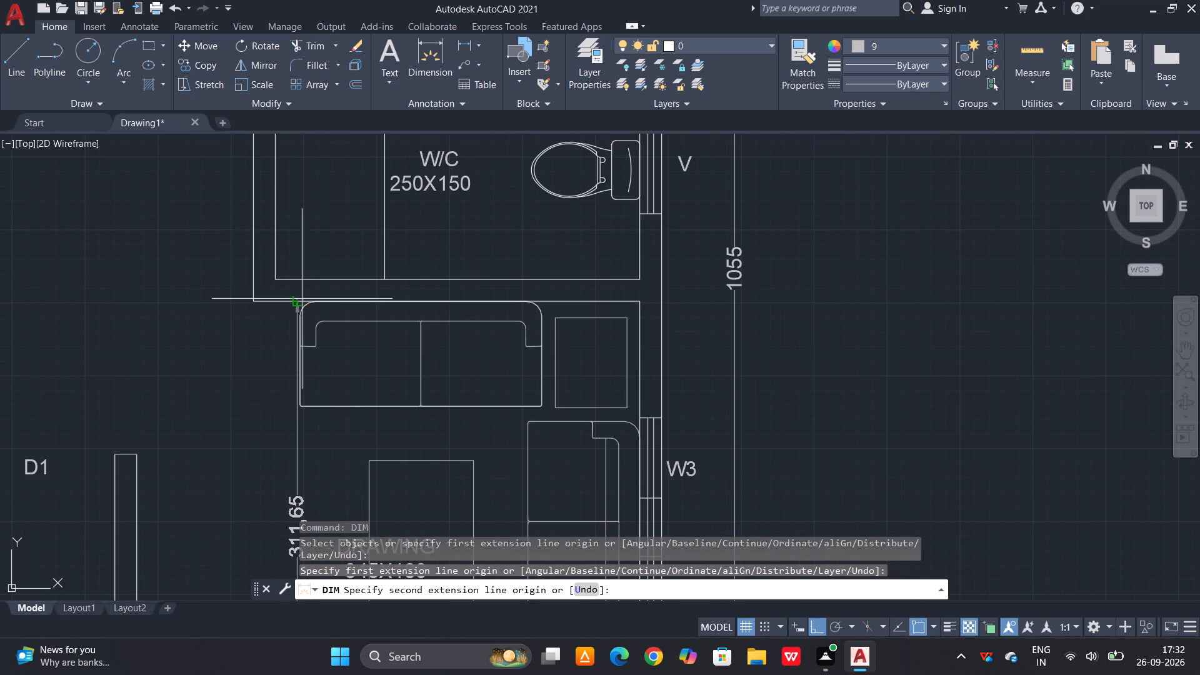
scroll(272, 307, up, 2)
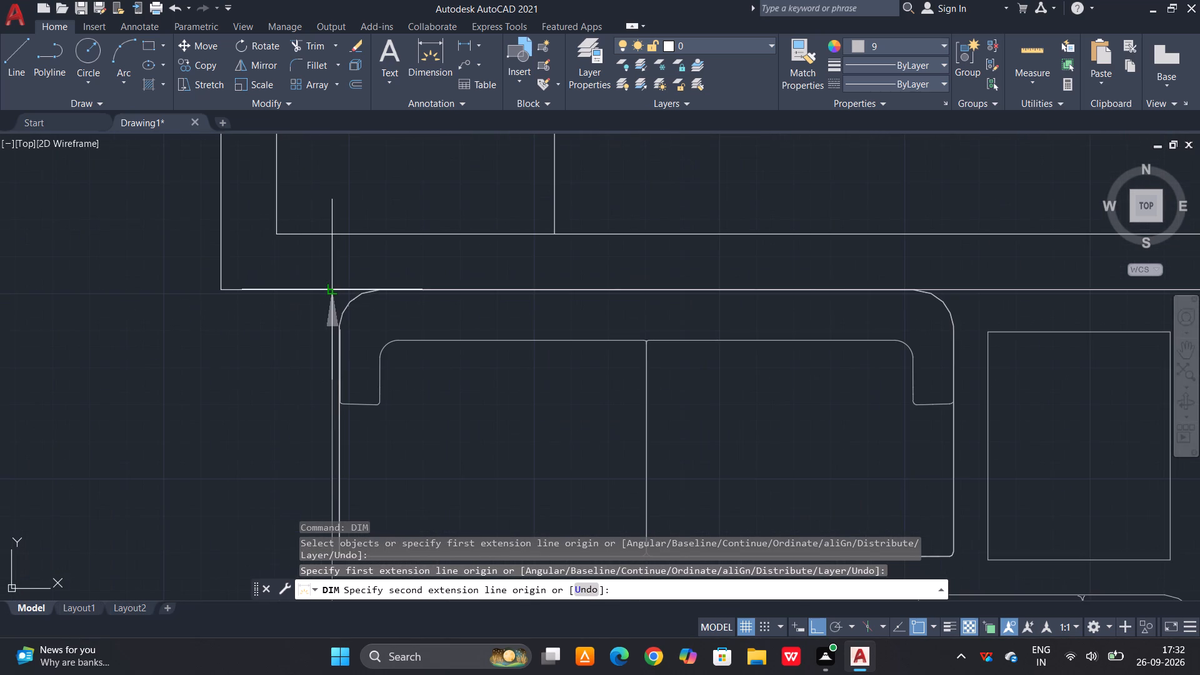
click(334, 286)
scroll(318, 301, down, 2)
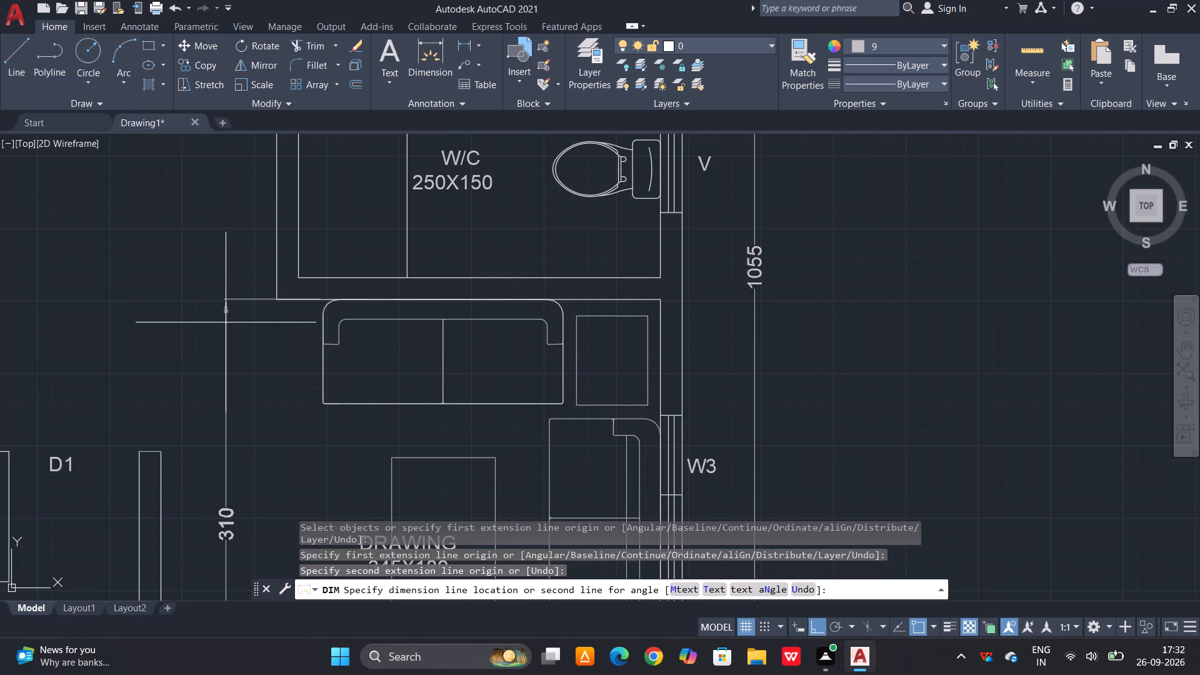
scroll(227, 328, down, 2)
click(238, 336)
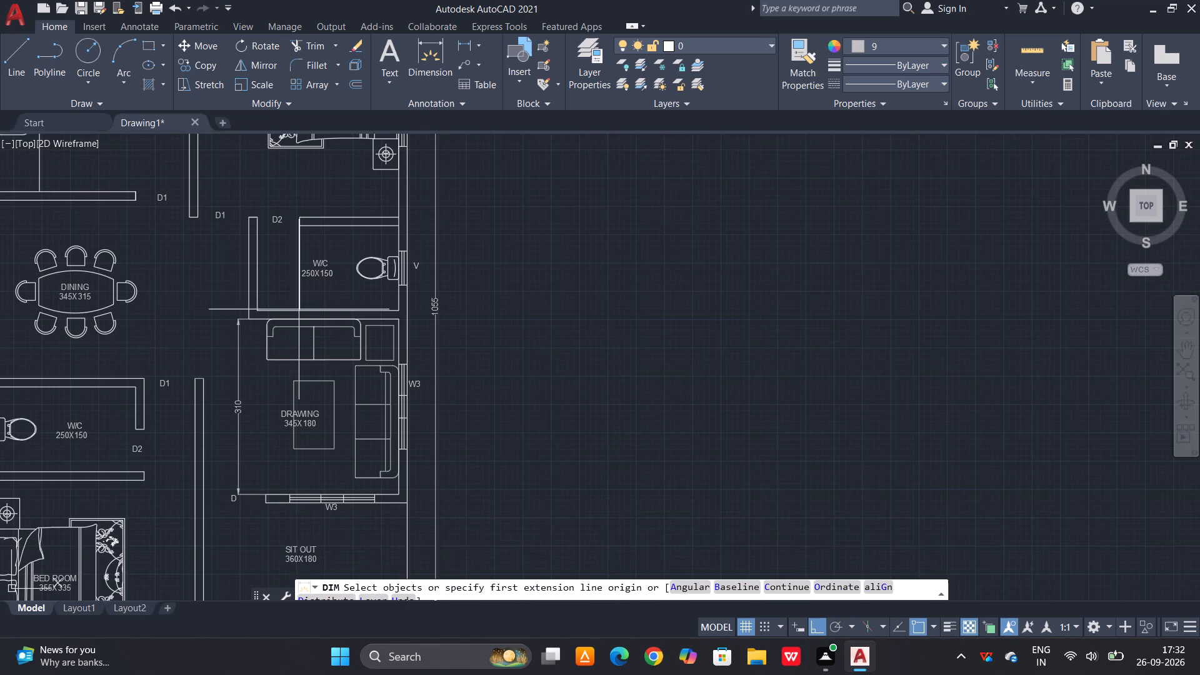
Add a vertical dimension for the right-hand W/C between its inner bottom and top wall lines, just outside its left wall.
scroll(309, 304, up, 2)
key(d)
key(i)
key(m)
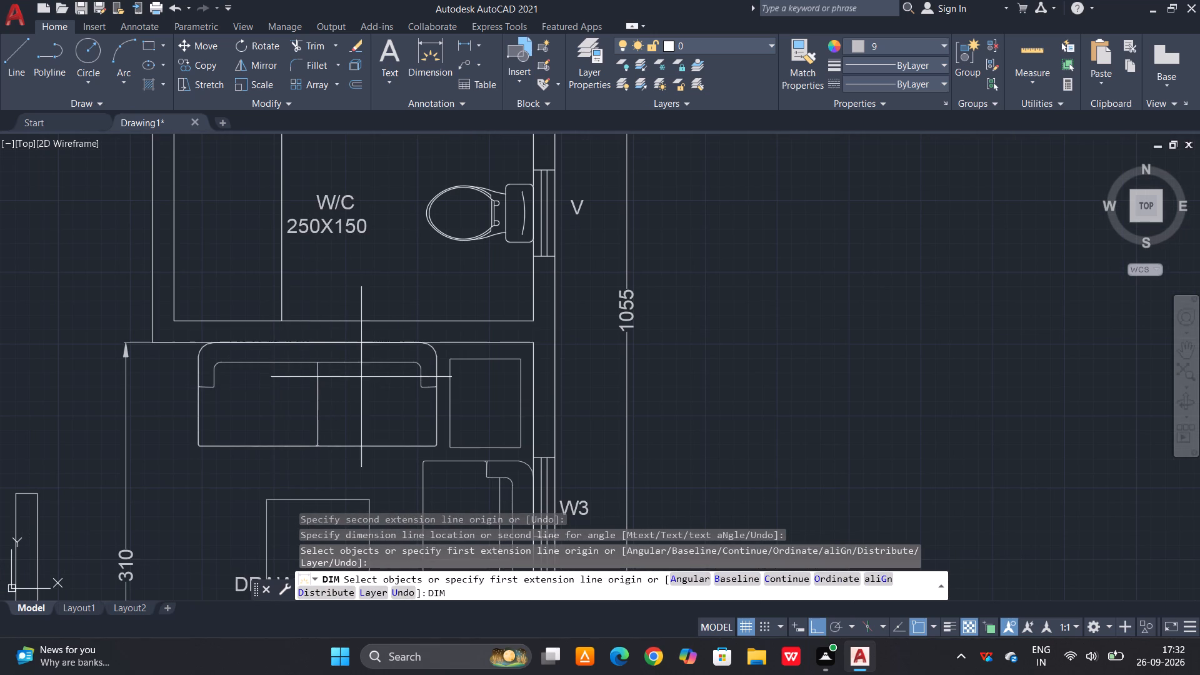
key(space)
scroll(409, 382, down, 1)
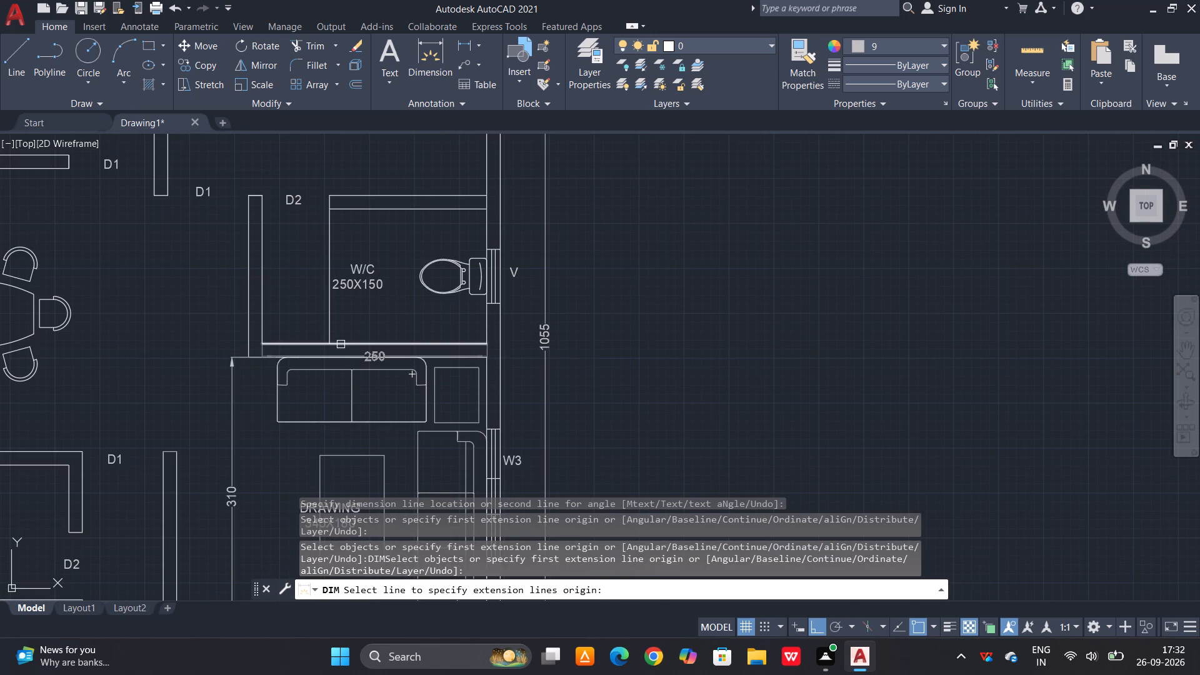
click(332, 343)
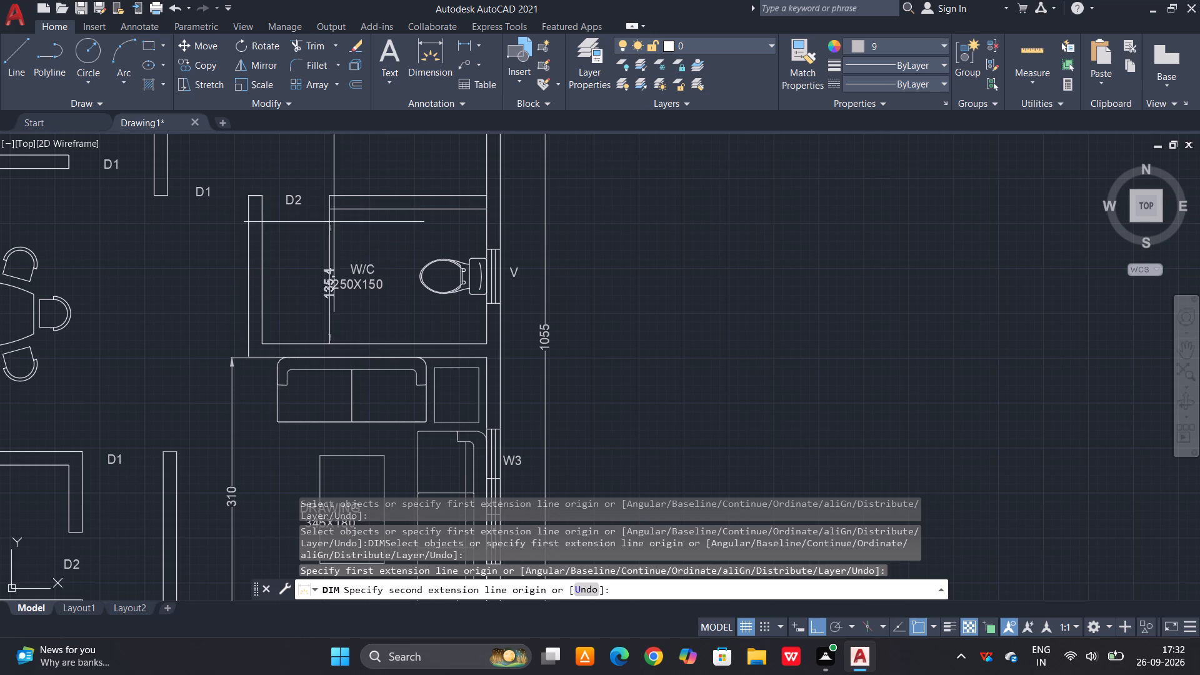
click(331, 211)
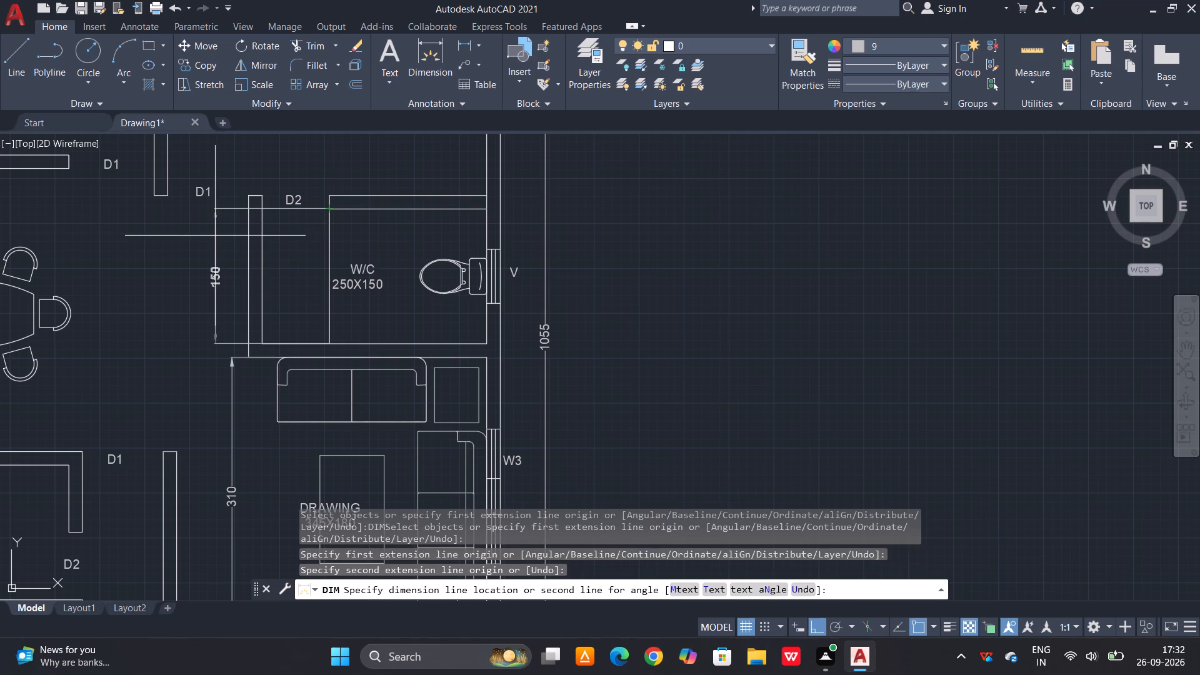
click(231, 253)
Measure the upper bedroom's height from the top end of the W/C's side wall to its inner top wall using a temporary dimension.
scroll(337, 367, down, 1)
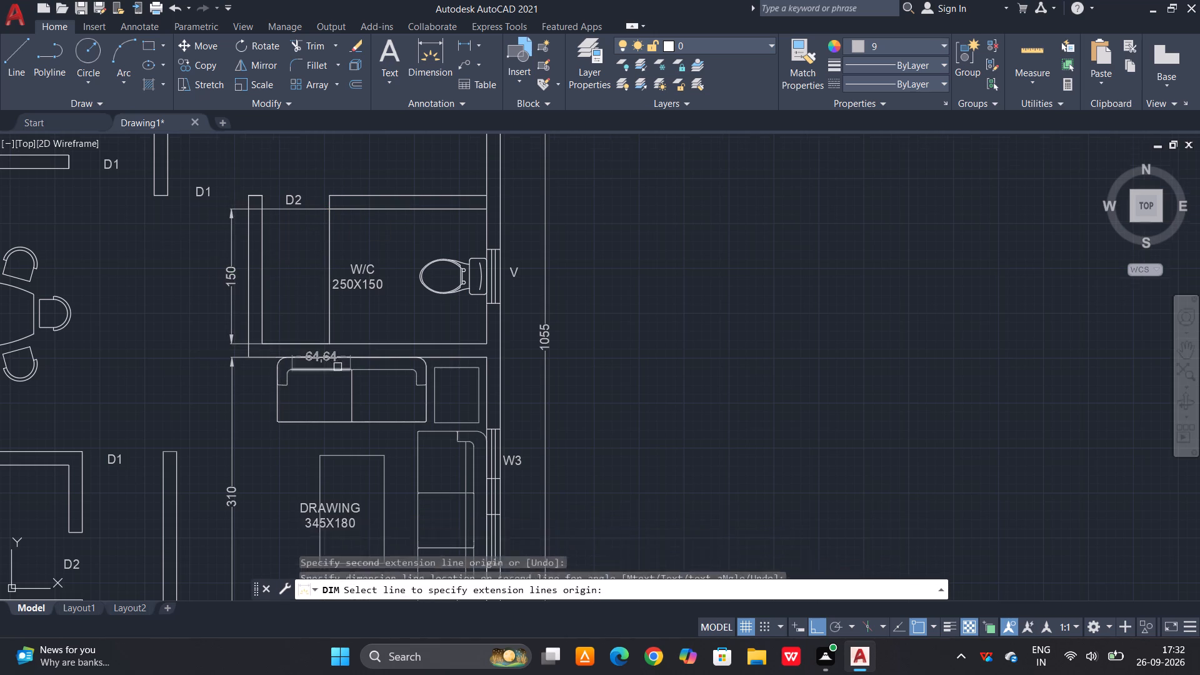
scroll(342, 227, up, 1)
key(space)
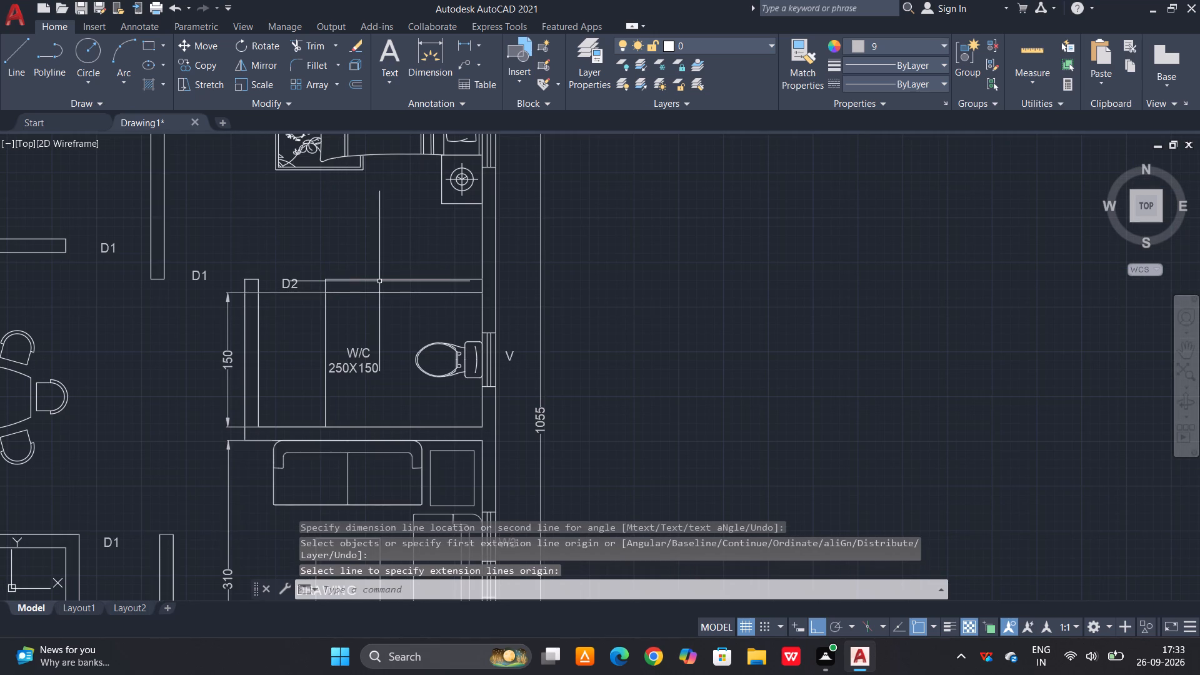
key(space)
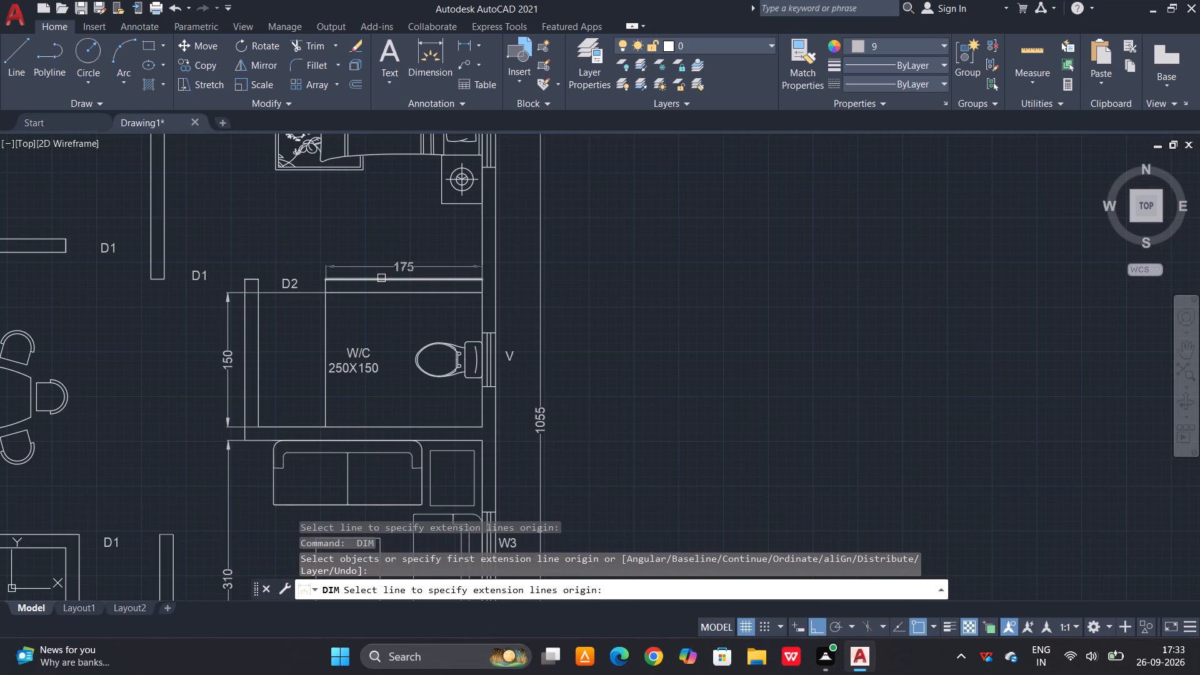
key(space)
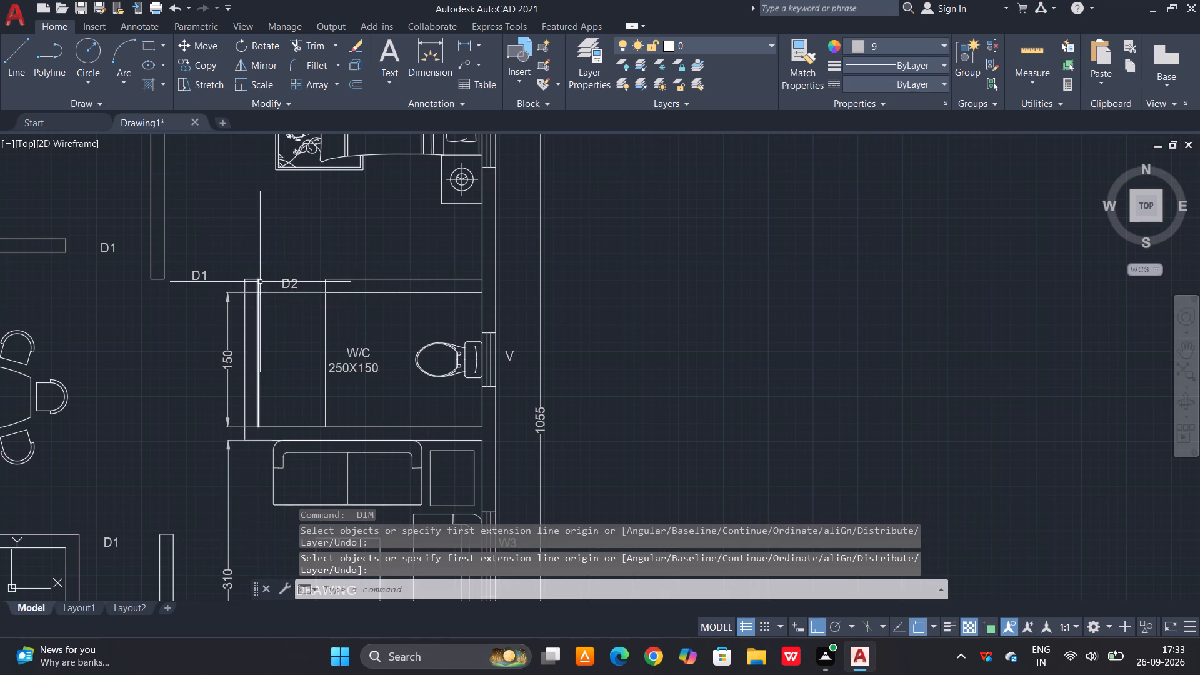
key(space)
click(242, 279)
scroll(231, 348, down, 2)
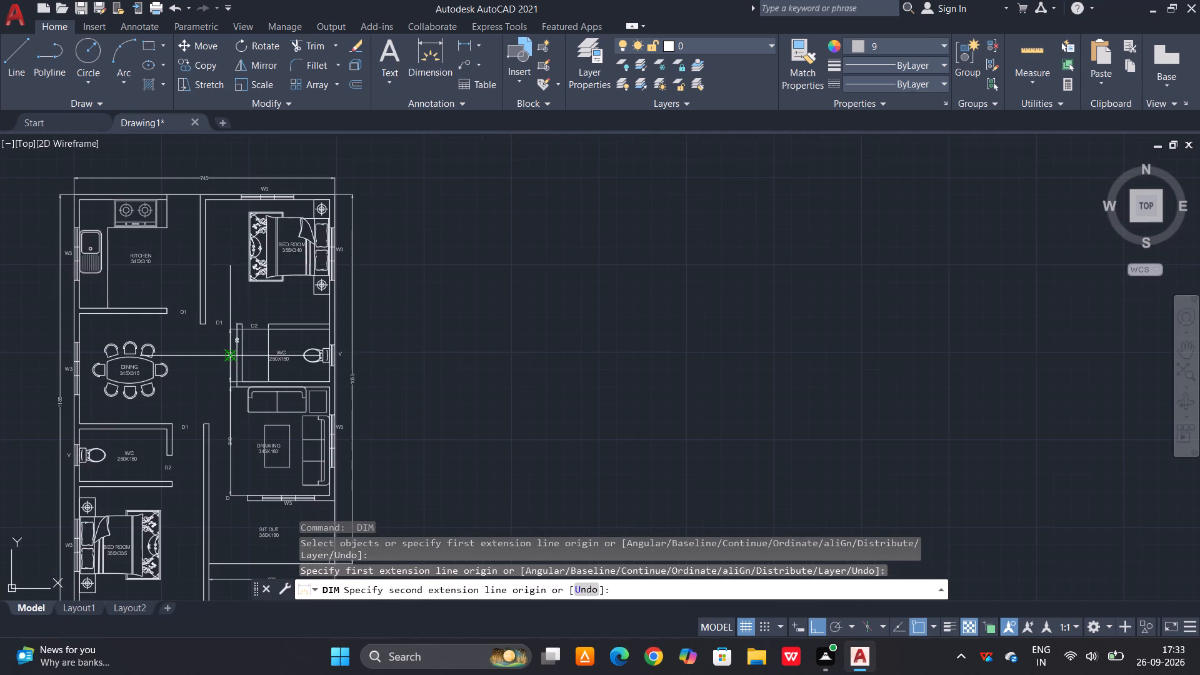
scroll(219, 209, up, 3)
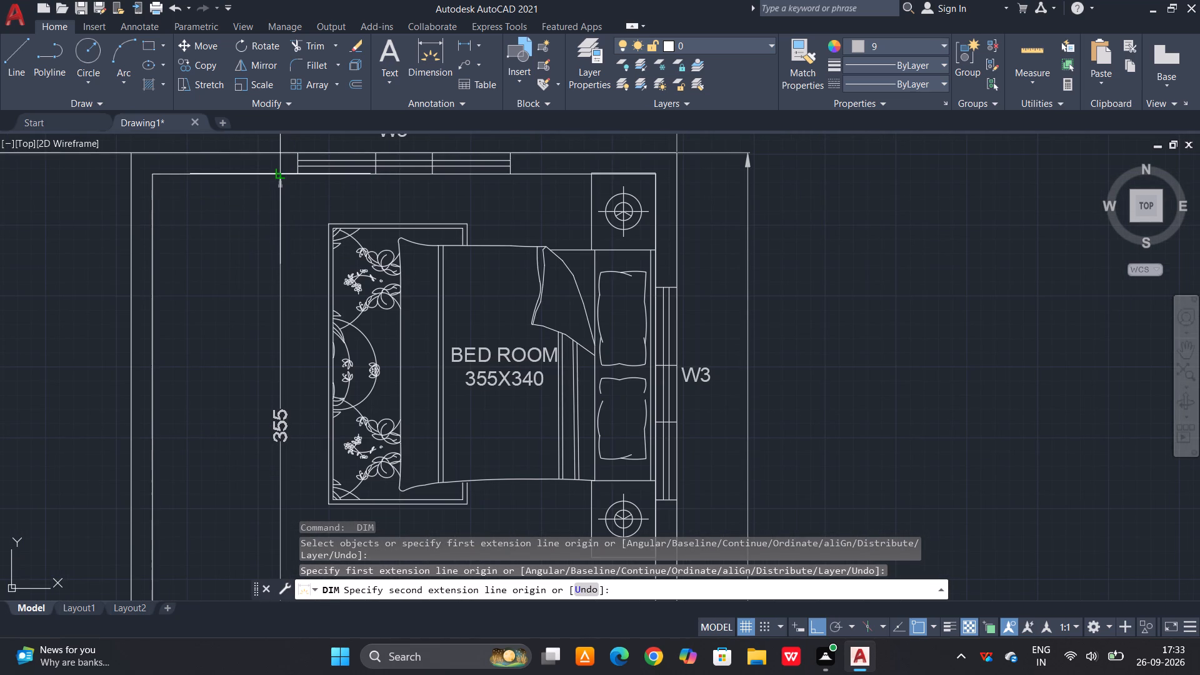
click(280, 176)
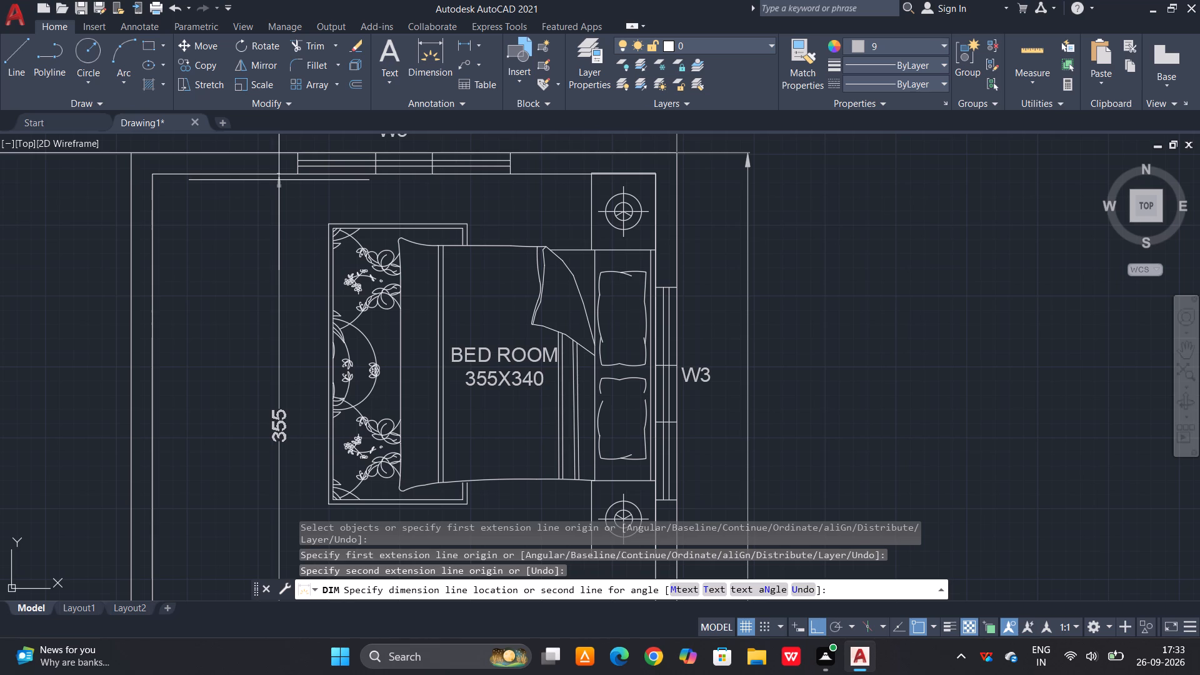
key(Escape)
Undo the vertical dimensions added for the drawing room and right-hand W/C, together with the overall dimension along the plan's right edge.
scroll(309, 204, down, 3)
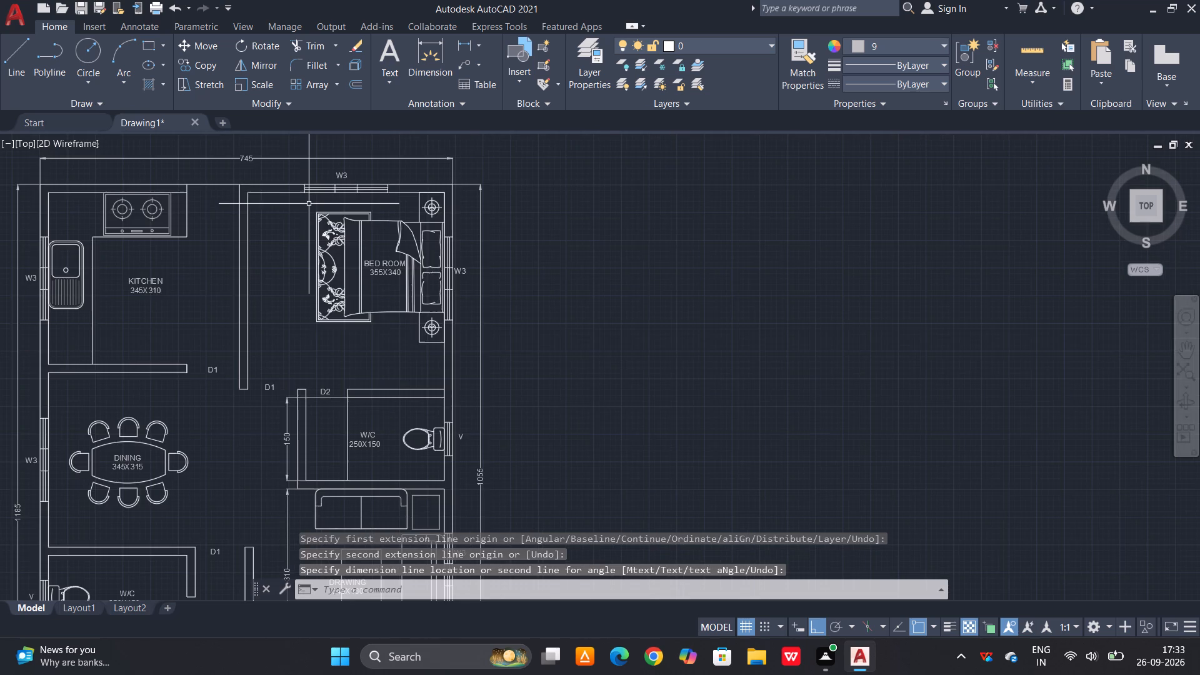
key(ctrl+z)
key(ctrl+z)
key(ctrl+z)
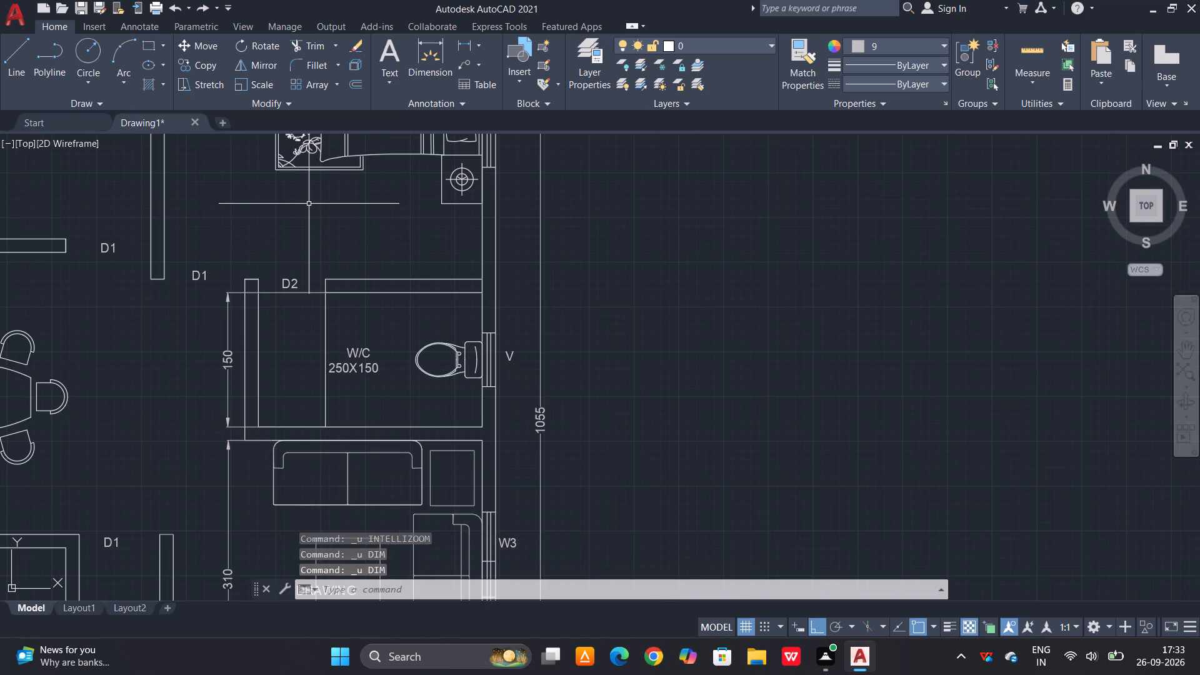
key(ctrl+z)
key(ctrl+z)
key(ctrl+z)
key(ctrl+z)
key(ctrl+z)
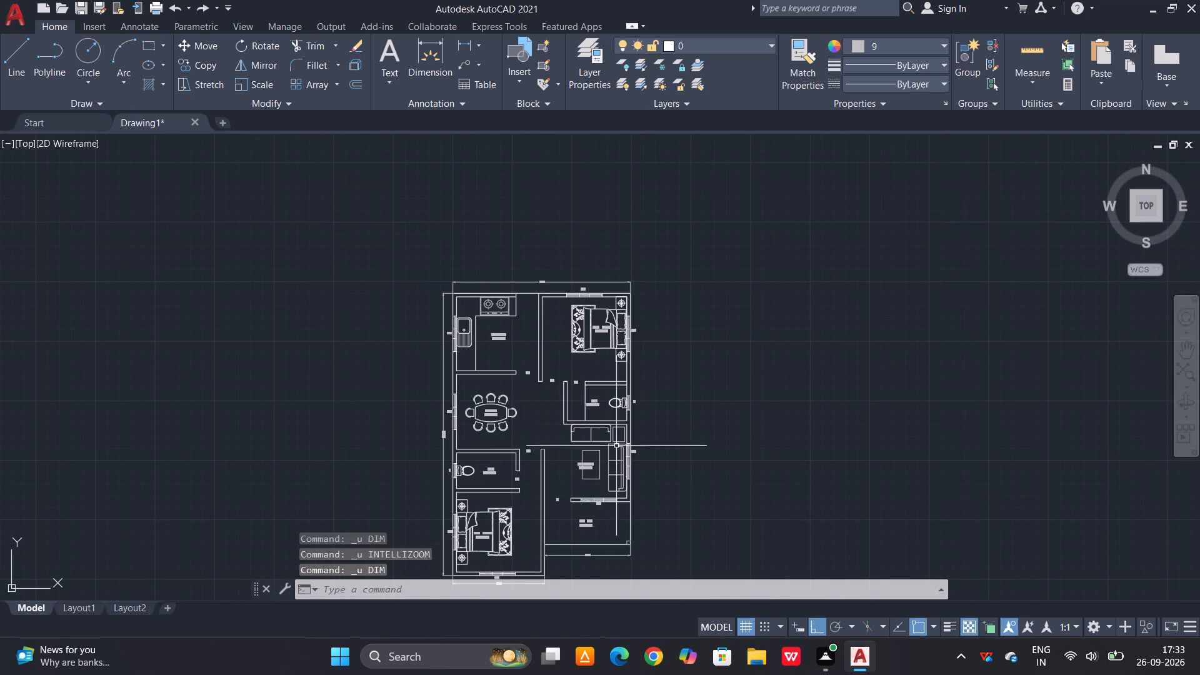
scroll(583, 385, up, 2)
scroll(506, 364, up, 2)
key(ctrl+z)
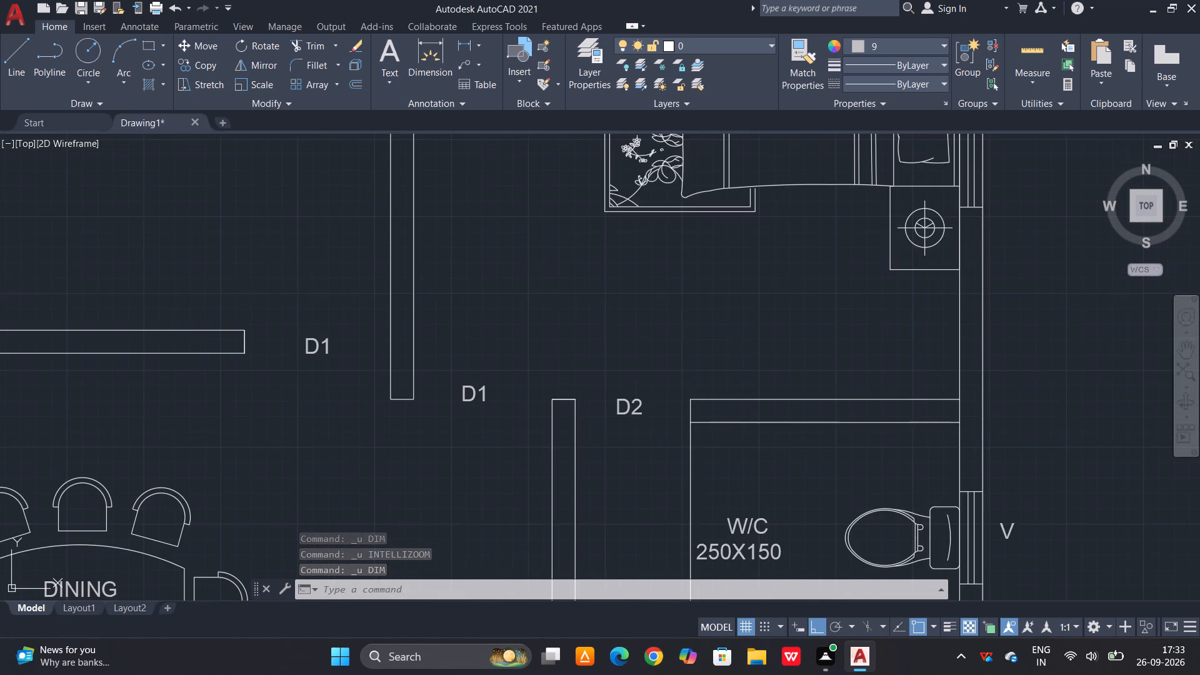
Undo the door label moves, the sit out edge trims and extends, and the move of the upper bedroom's outer top wall line.
key(ctrl+z)
key(ctrl+z)
key(ctrl+z)
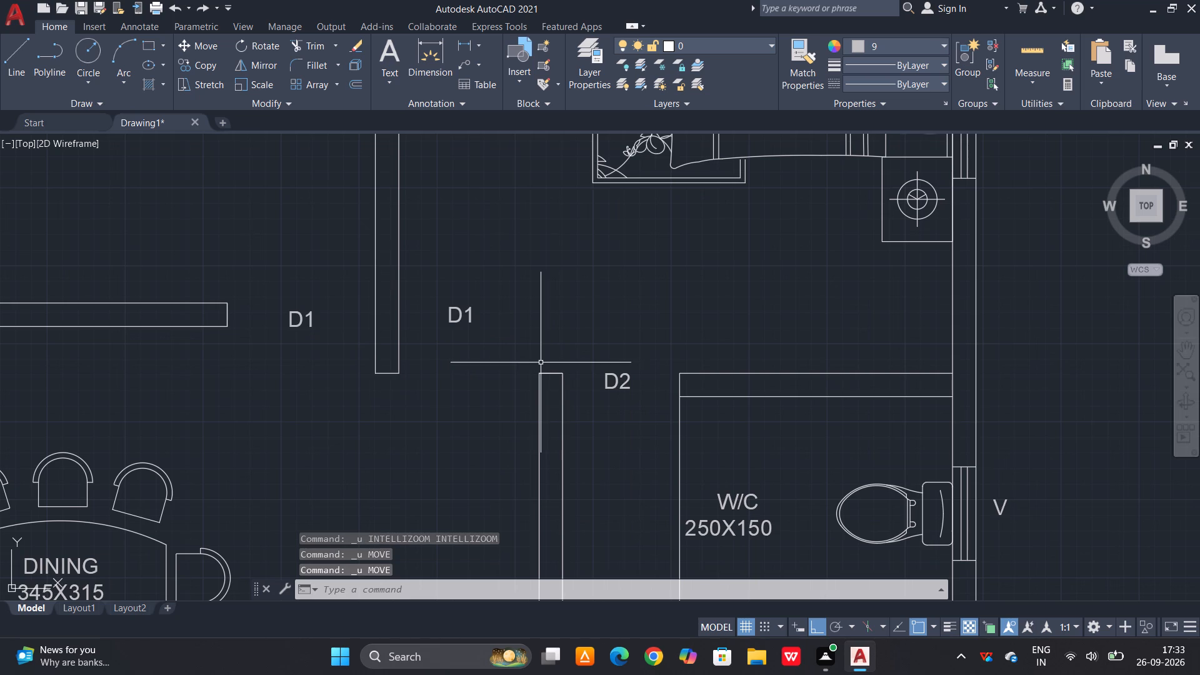
key(ctrl+z)
key(ctrl+z)
key(ctrl+z)
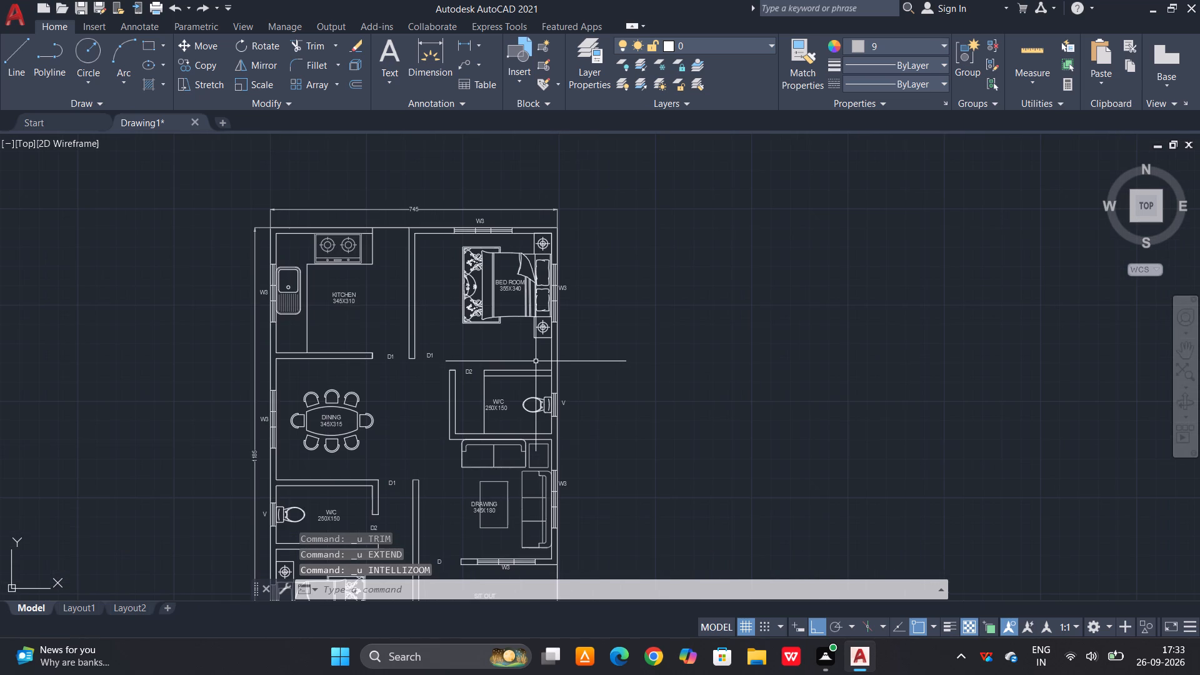
key(ctrl+z)
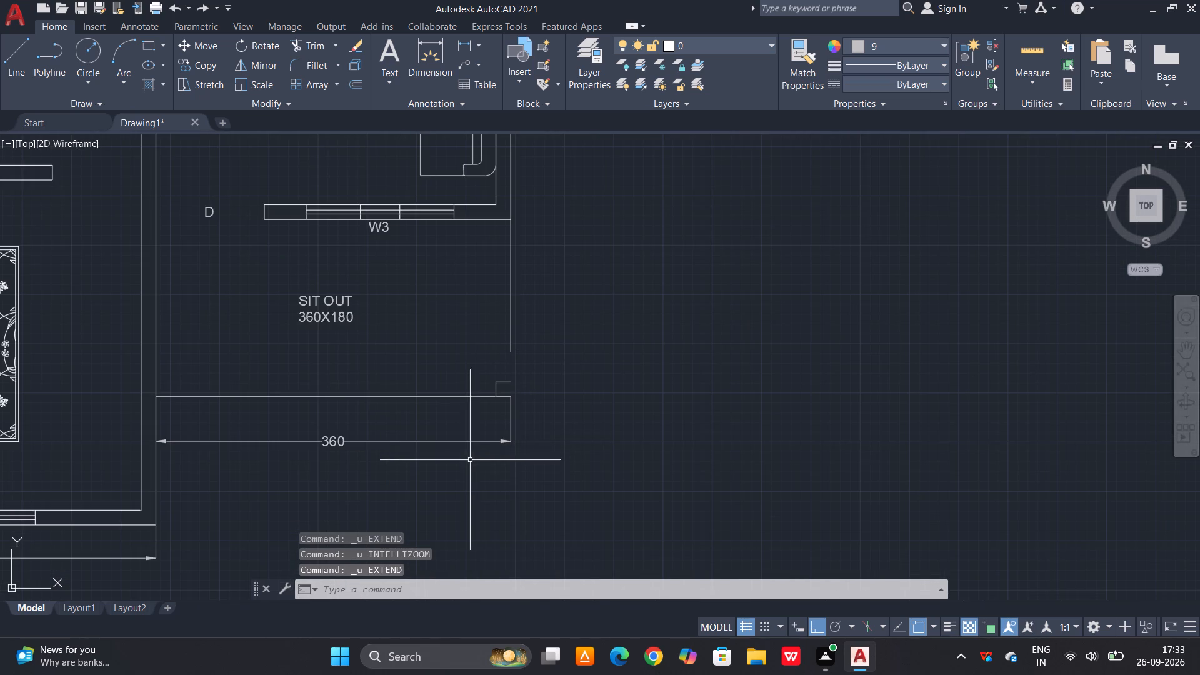
key(ctrl+z)
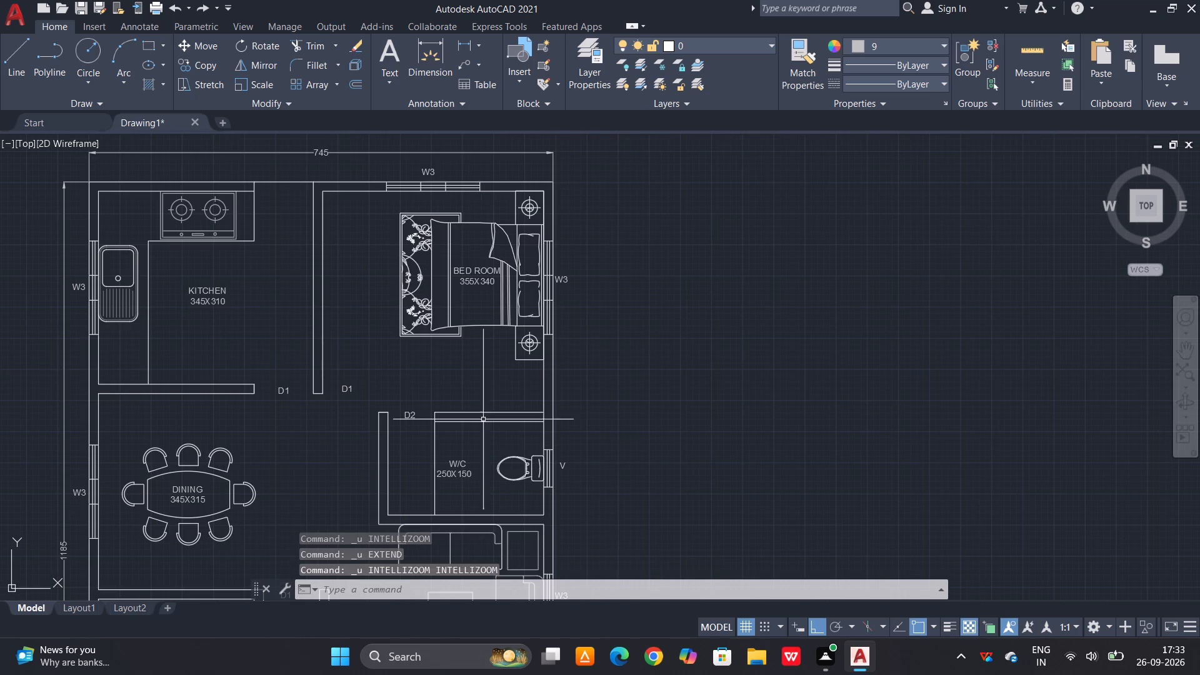
key(ctrl+z)
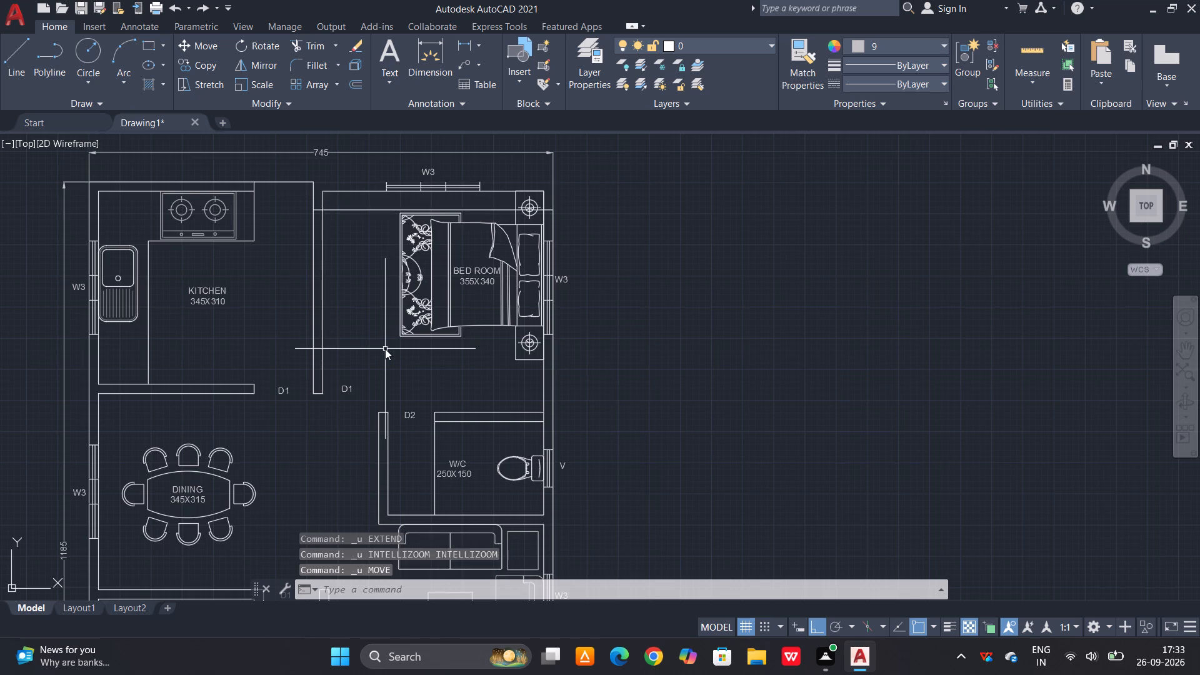
Undo the wall fillet, offset and trims around the sit out and the right-hand W/C's D2 door opening.
key(ctrl+z)
key(ctrl+z)
key(ctrl+z)
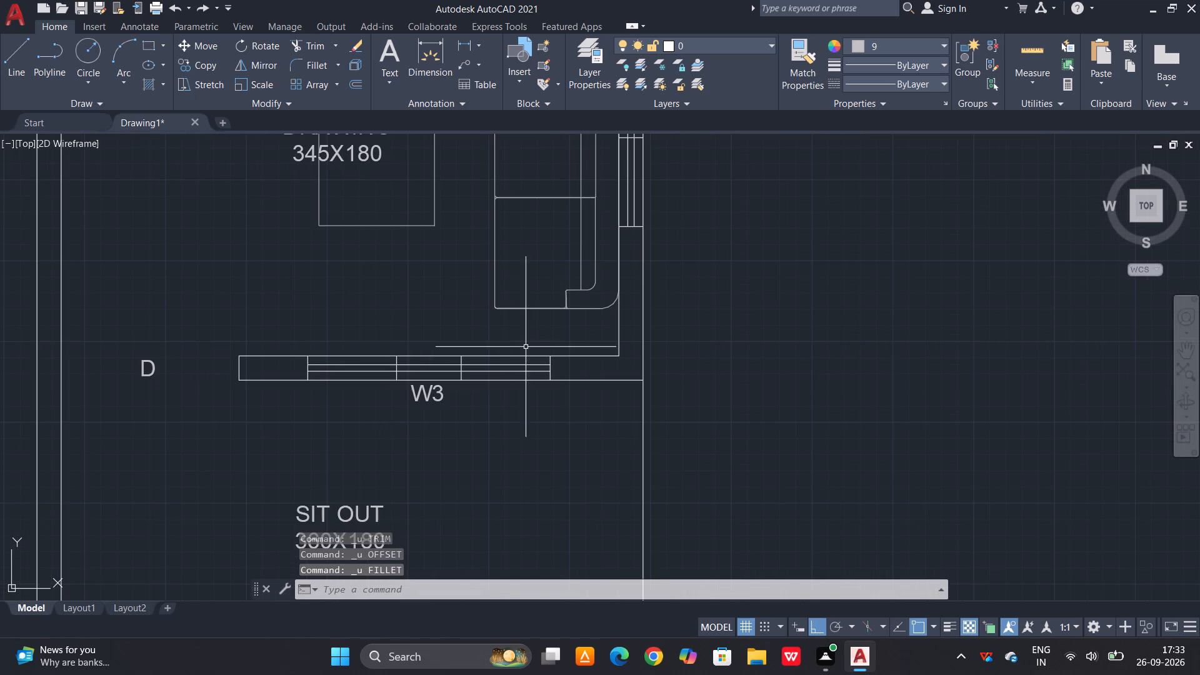
key(ctrl+z)
key(ctrl+z)
key(ctrl+z)
key(ctrl+z)
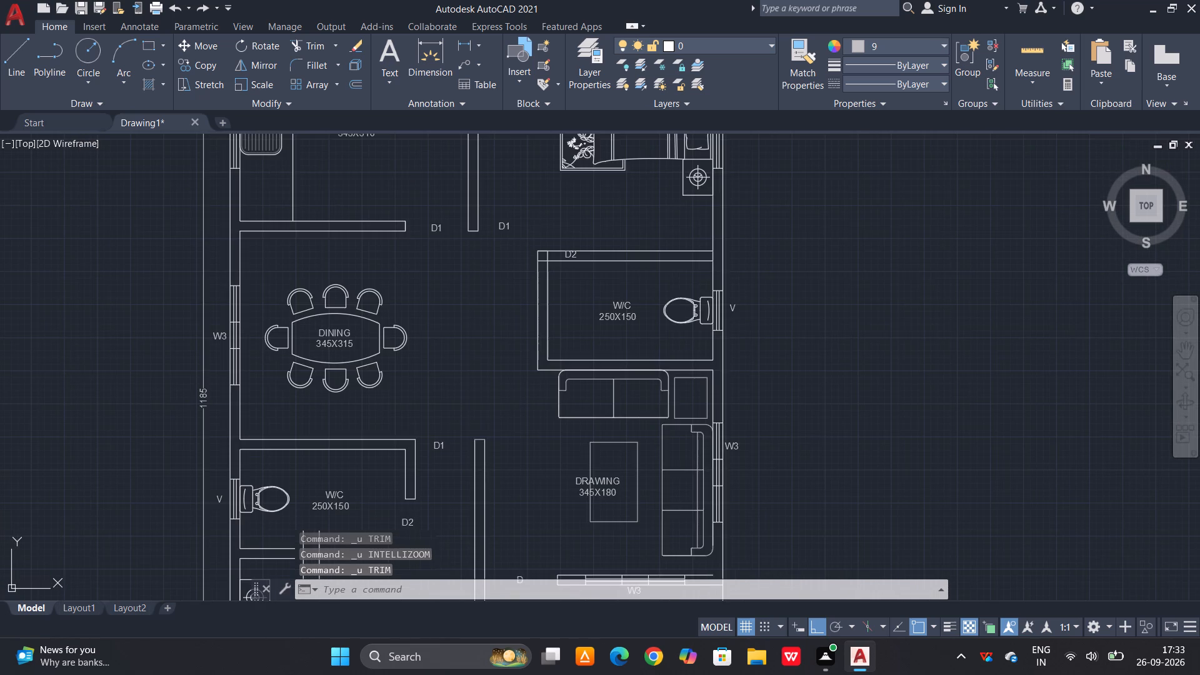
key(ctrl+z)
scroll(591, 372, down, 2)
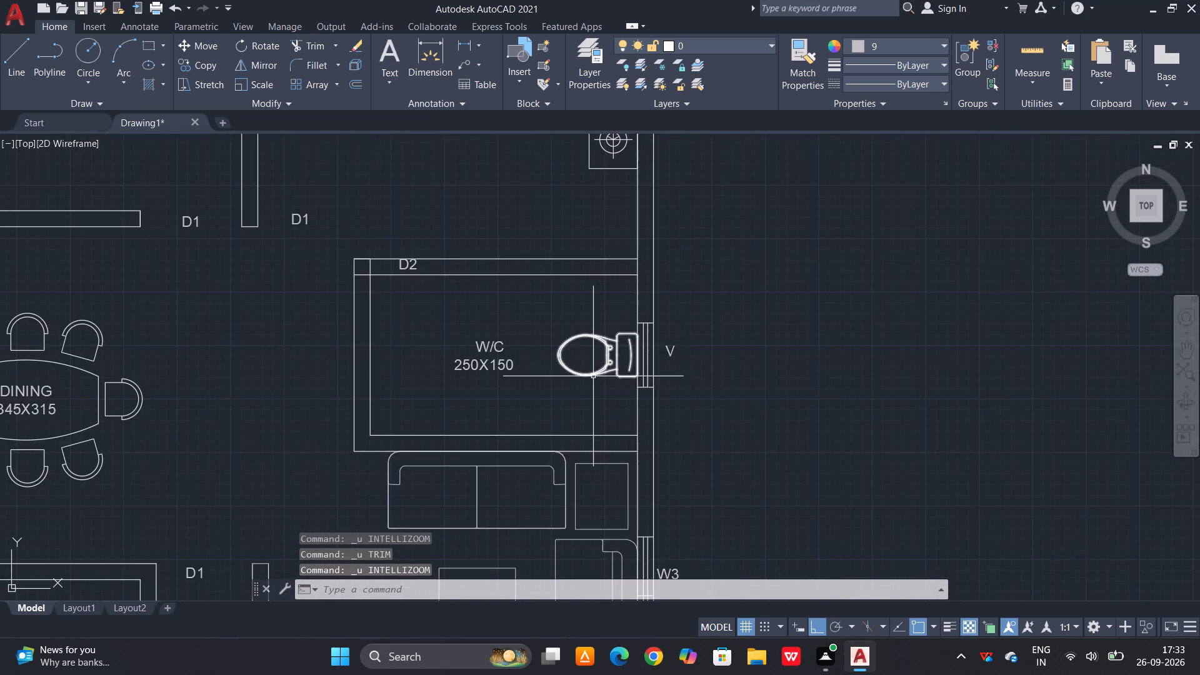
scroll(593, 376, down, 2)
scroll(536, 354, up, 1)
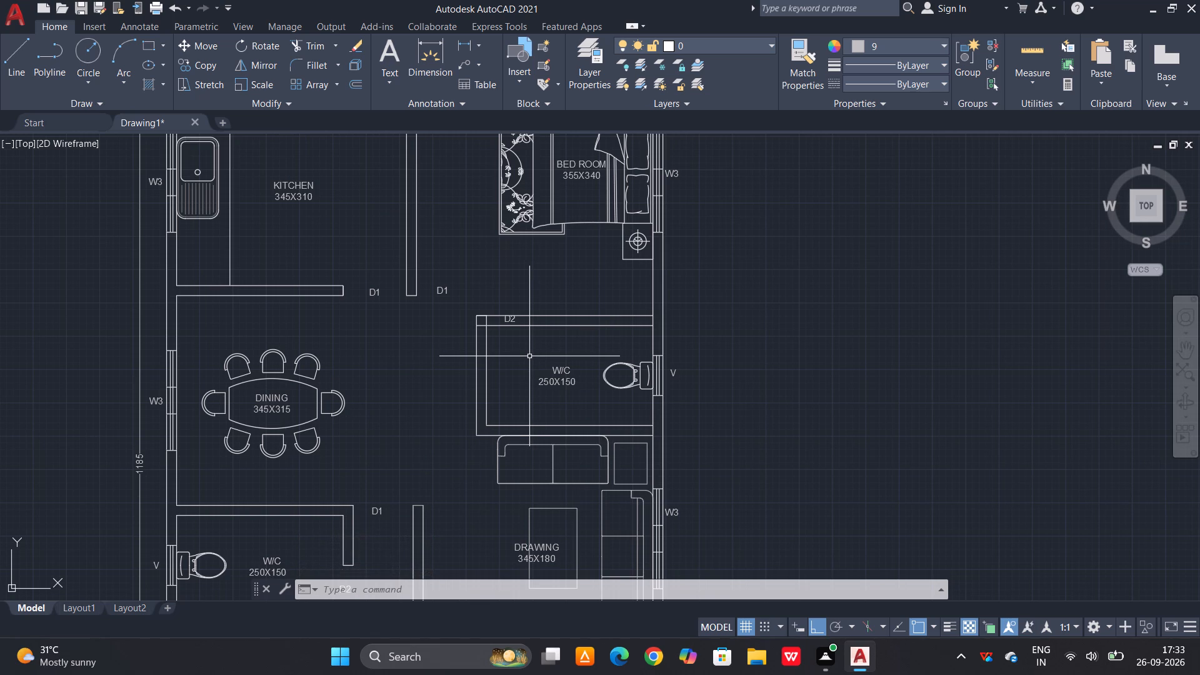
scroll(526, 383, down, 1)
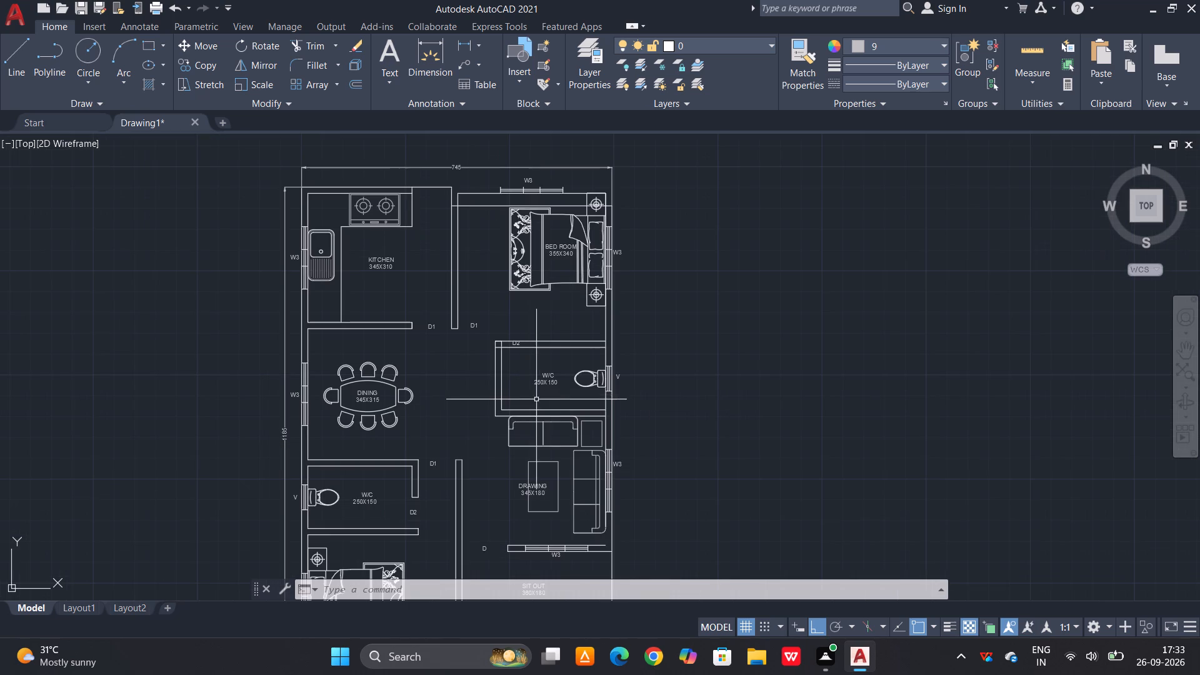
scroll(552, 195, up, 2)
scroll(505, 279, down, 1)
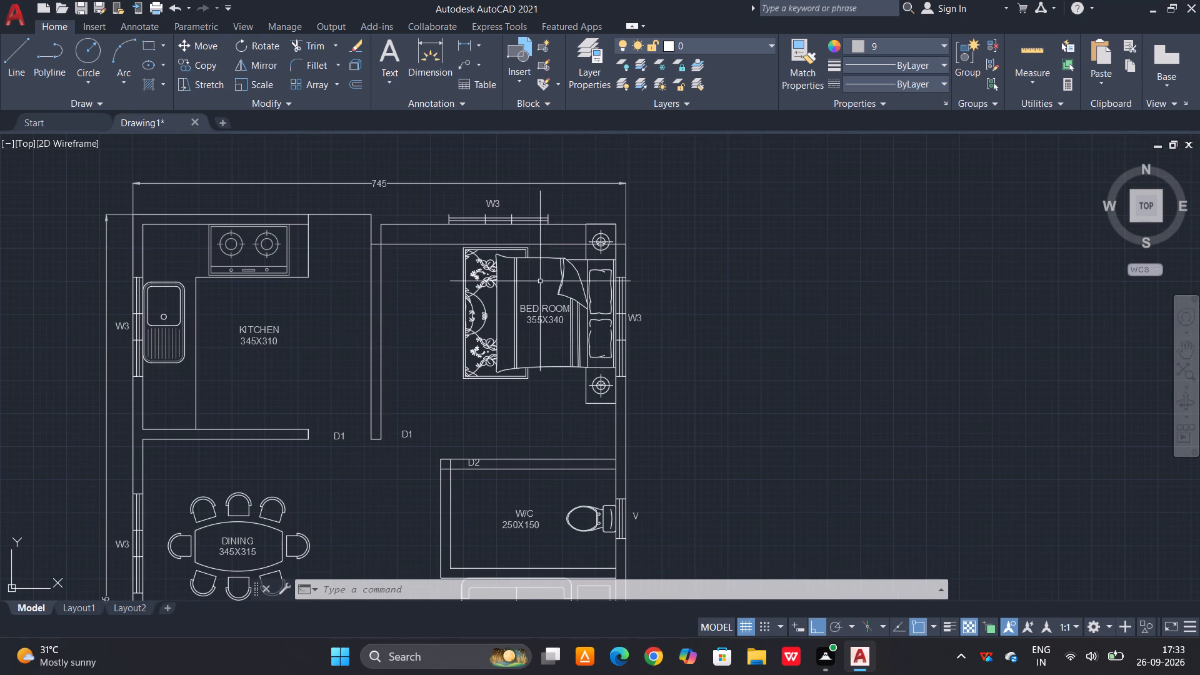
Undo the wall joins, the erased wall below the upper bedroom and the room moves, back to before the walls were shifted.
key(ctrl+z)
key(ctrl+z)
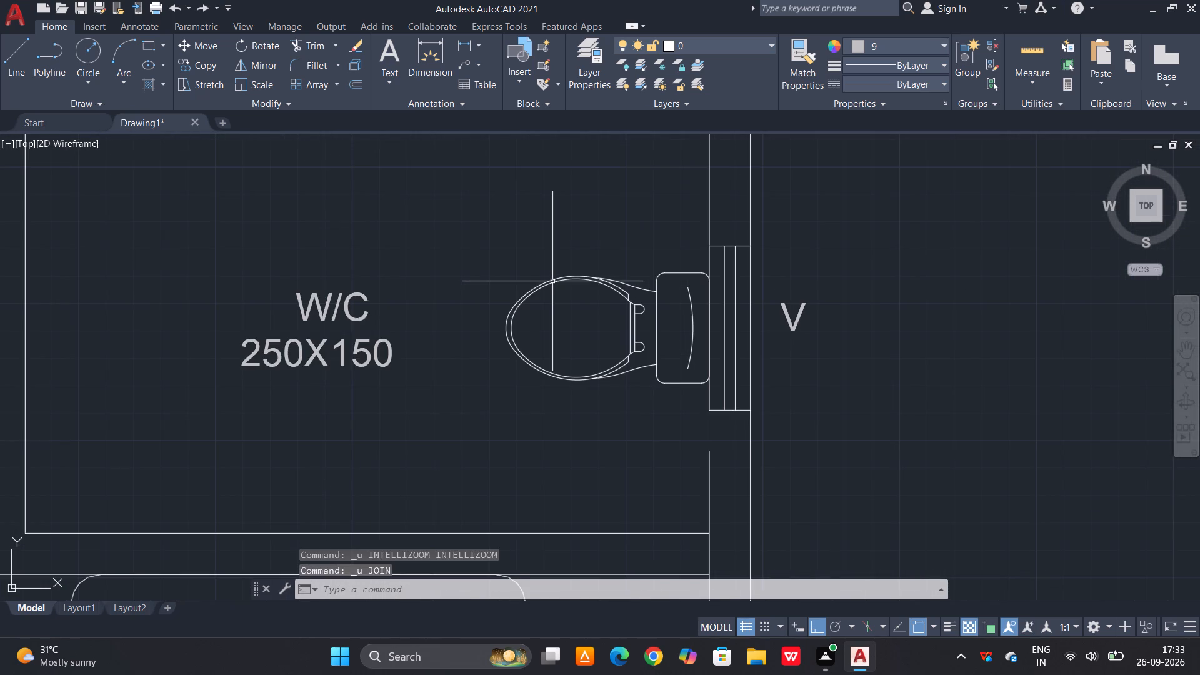
key(ctrl+z)
key(ctrl+z)
key(ctrl+z)
scroll(559, 302, down, 2)
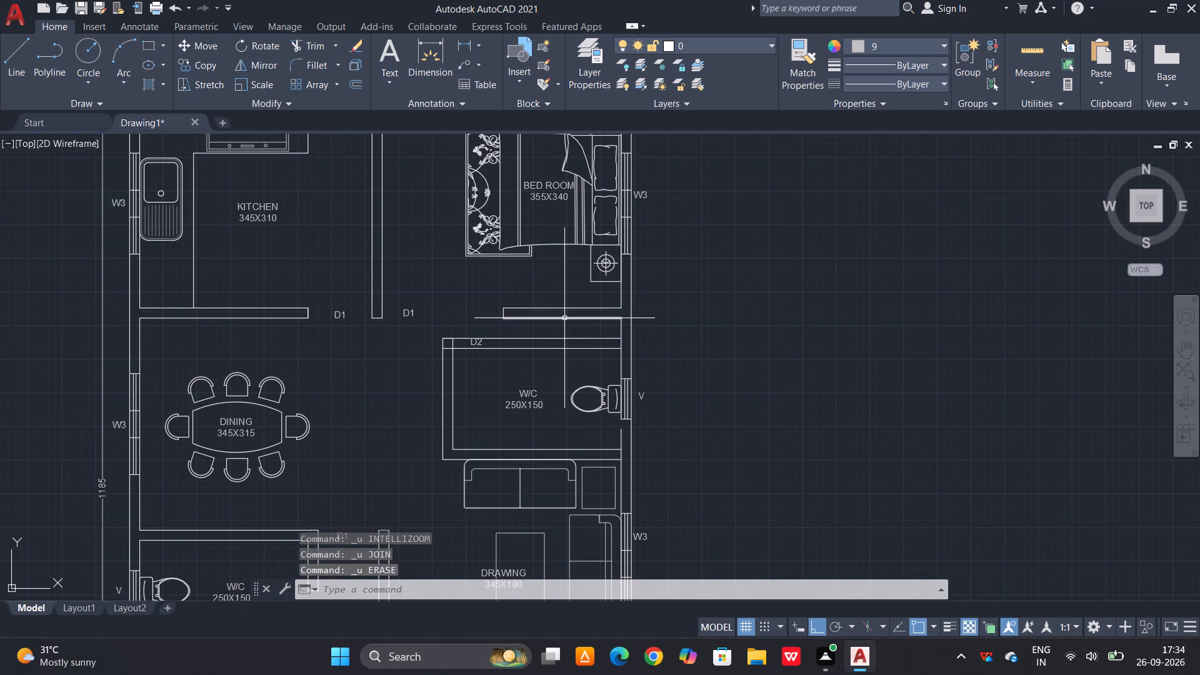
scroll(546, 346, down, 1)
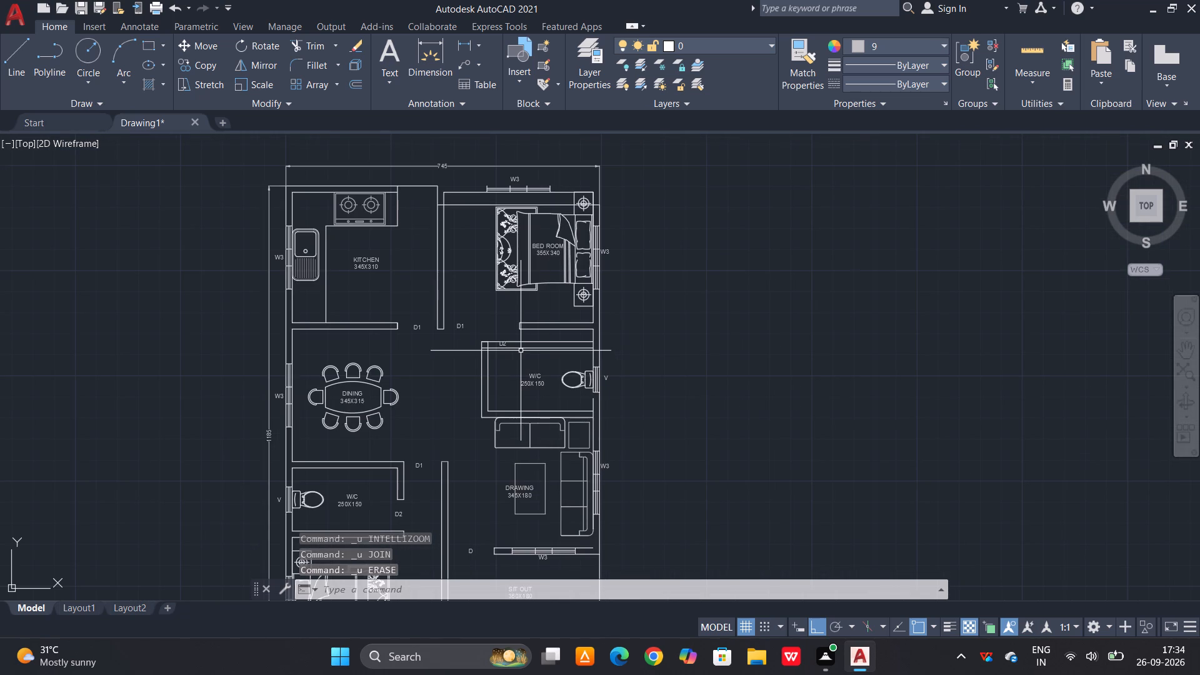
key(ctrl+z)
key(ctrl+z)
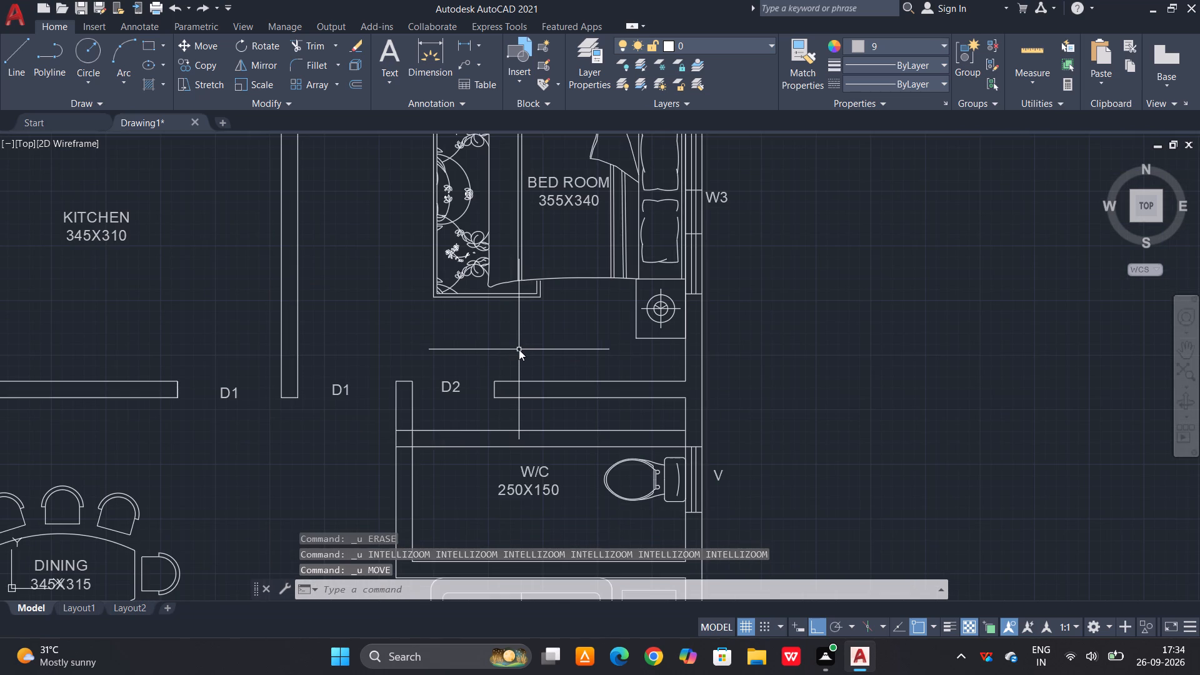
key(ctrl+z)
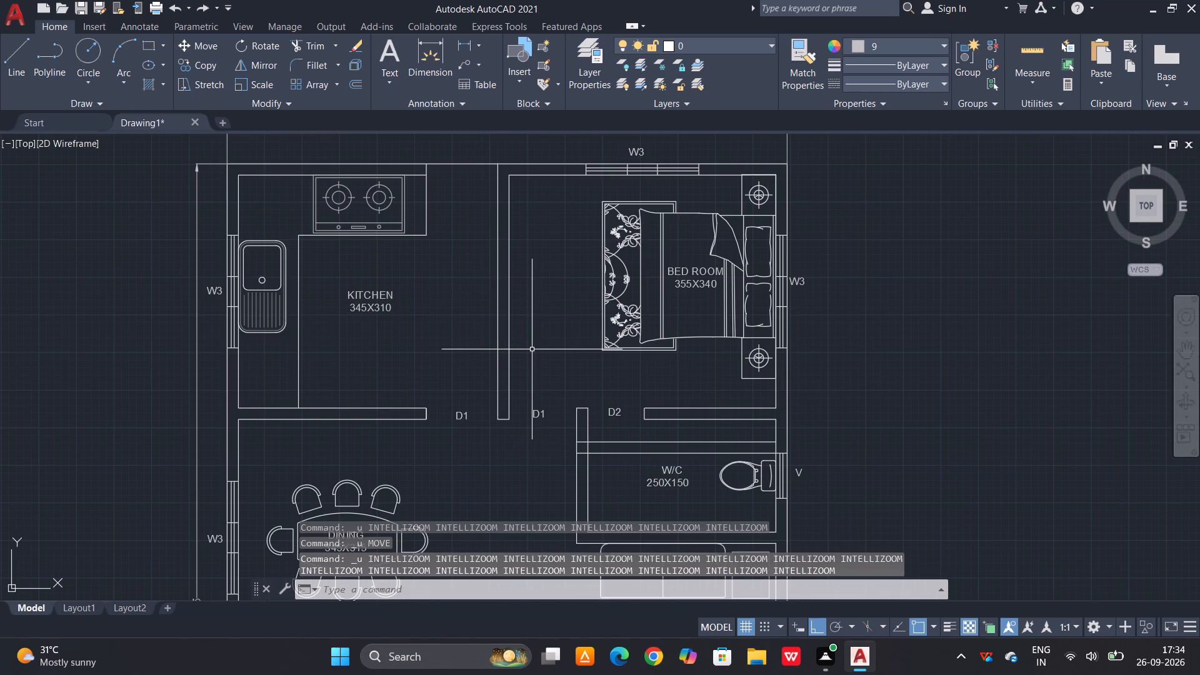
Delete the two extra horizontal wall lines crossing the right-hand W/C just above its label.
scroll(541, 349, down, 1)
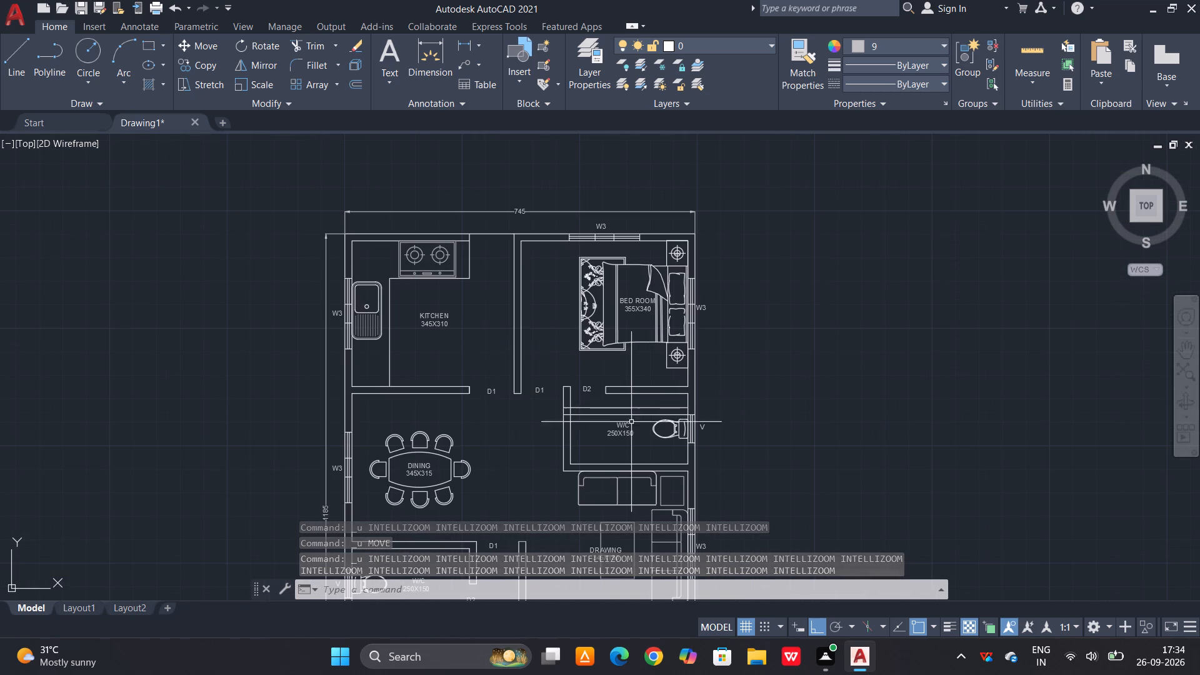
scroll(633, 379, down, 1)
scroll(619, 406, up, 2)
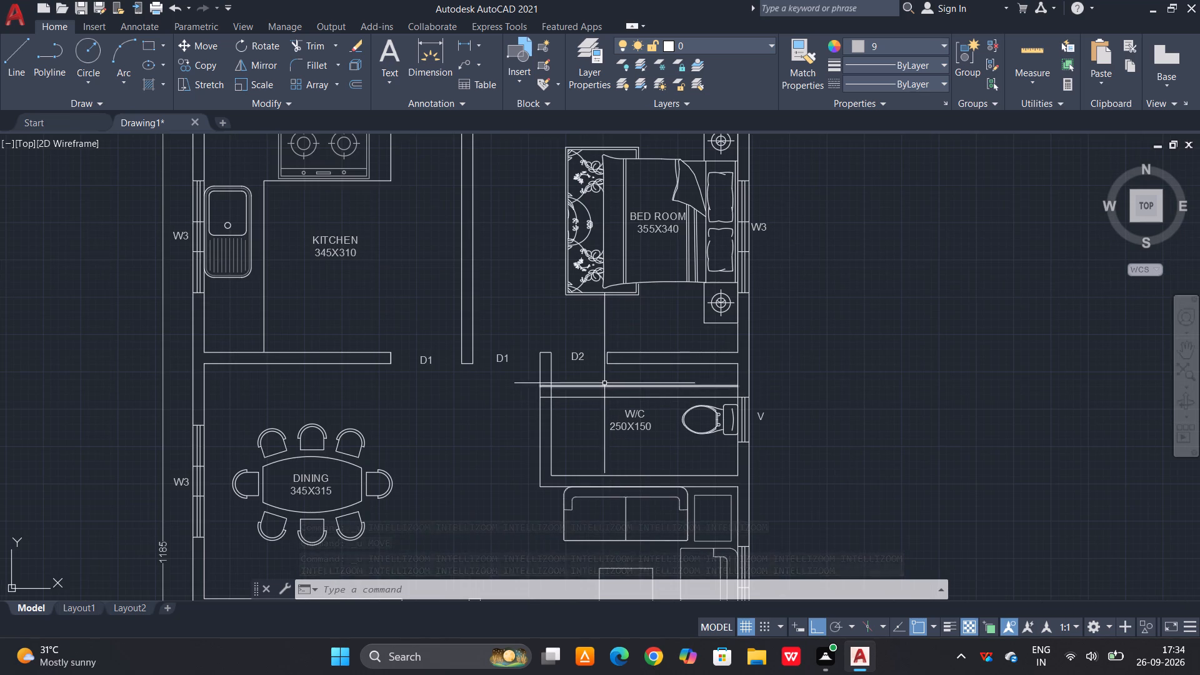
click(603, 384)
click(582, 399)
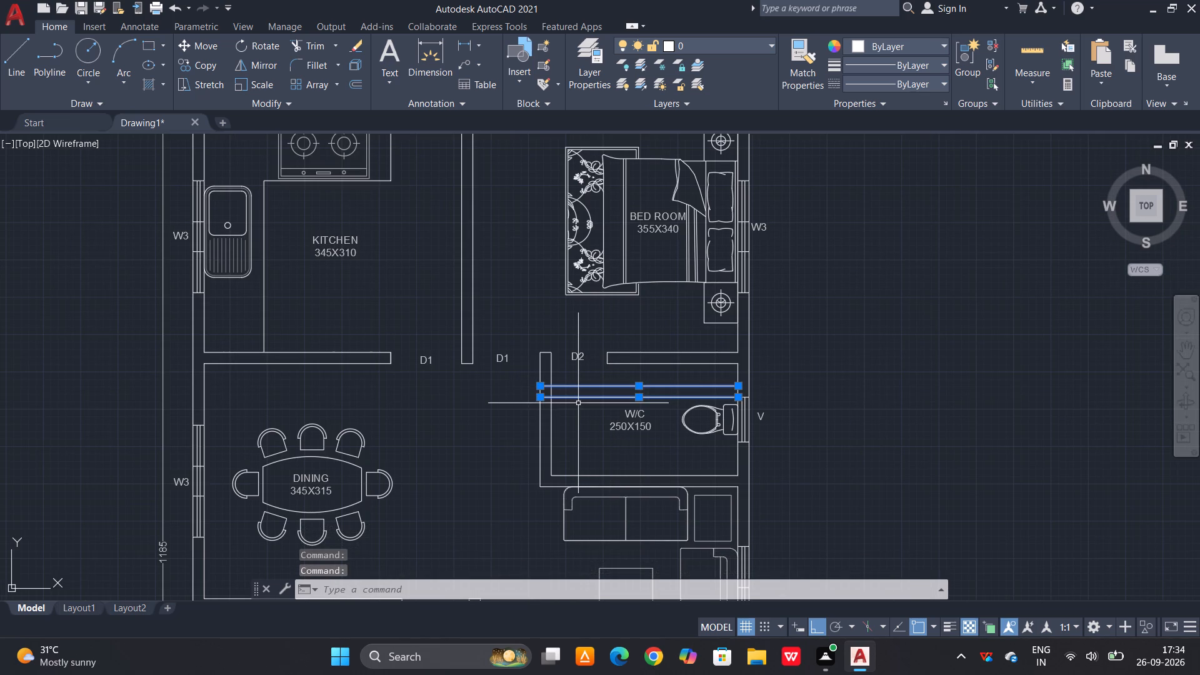
key(Delete)
Offset the upper bedroom's inner top wall line 340 downward into the bedroom side.
scroll(559, 431, down, 1)
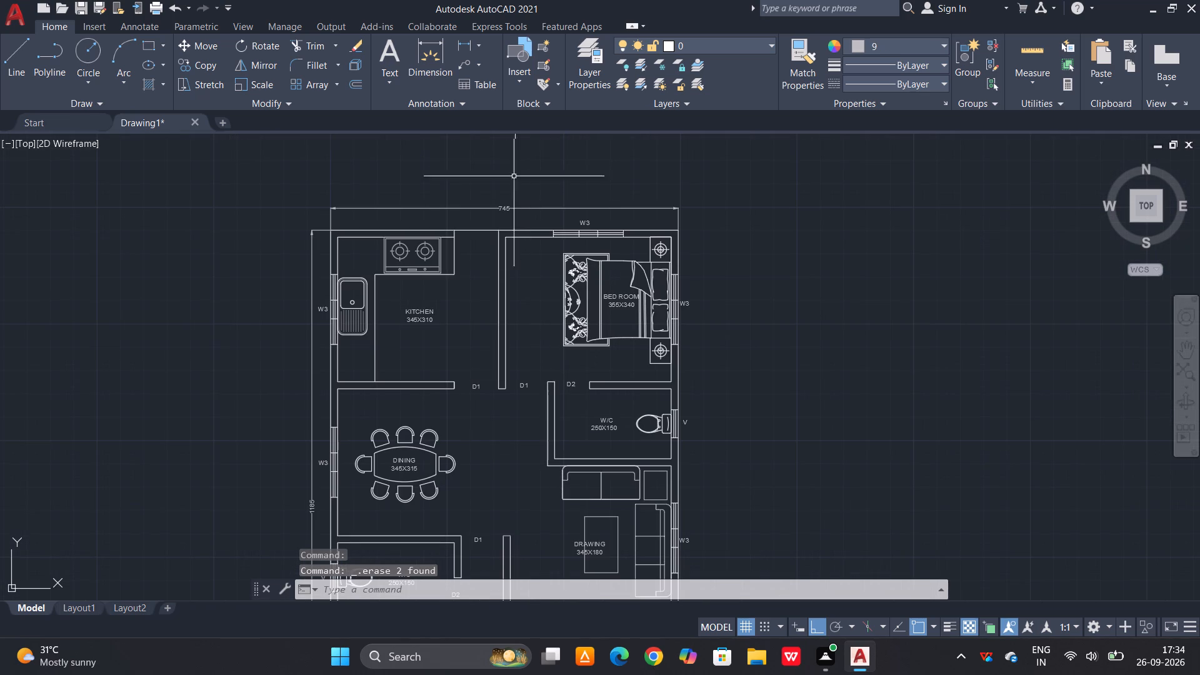
key(o)
key(space)
text(340)
key(space)
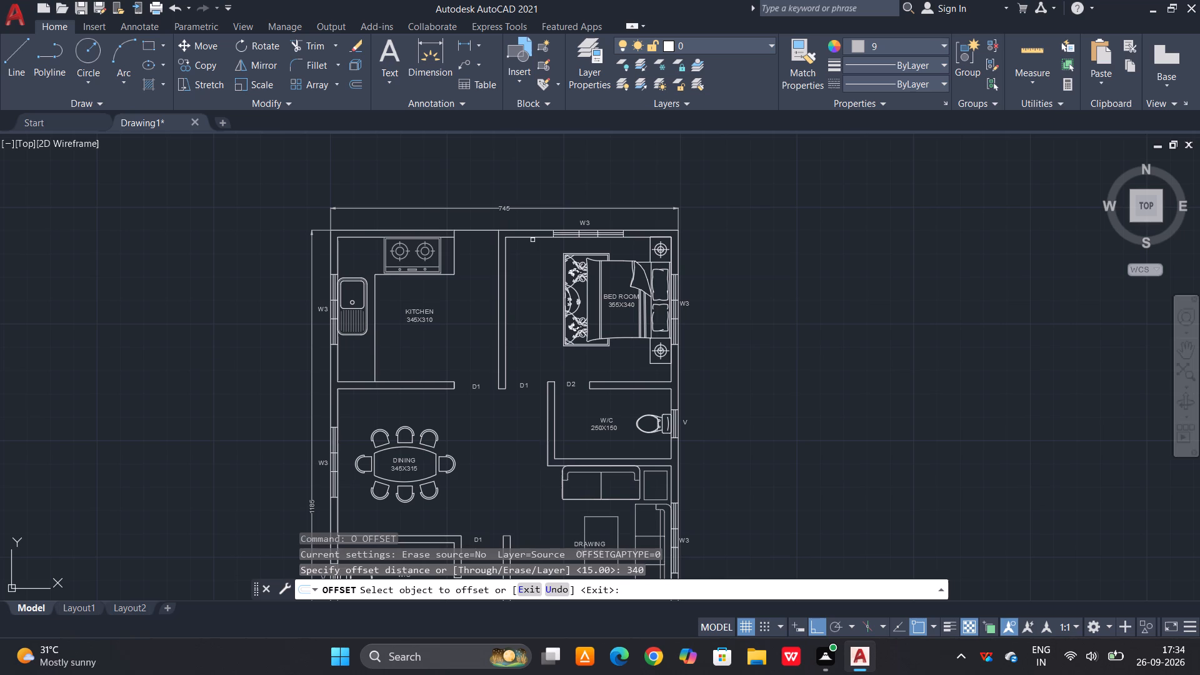
click(533, 238)
click(535, 265)
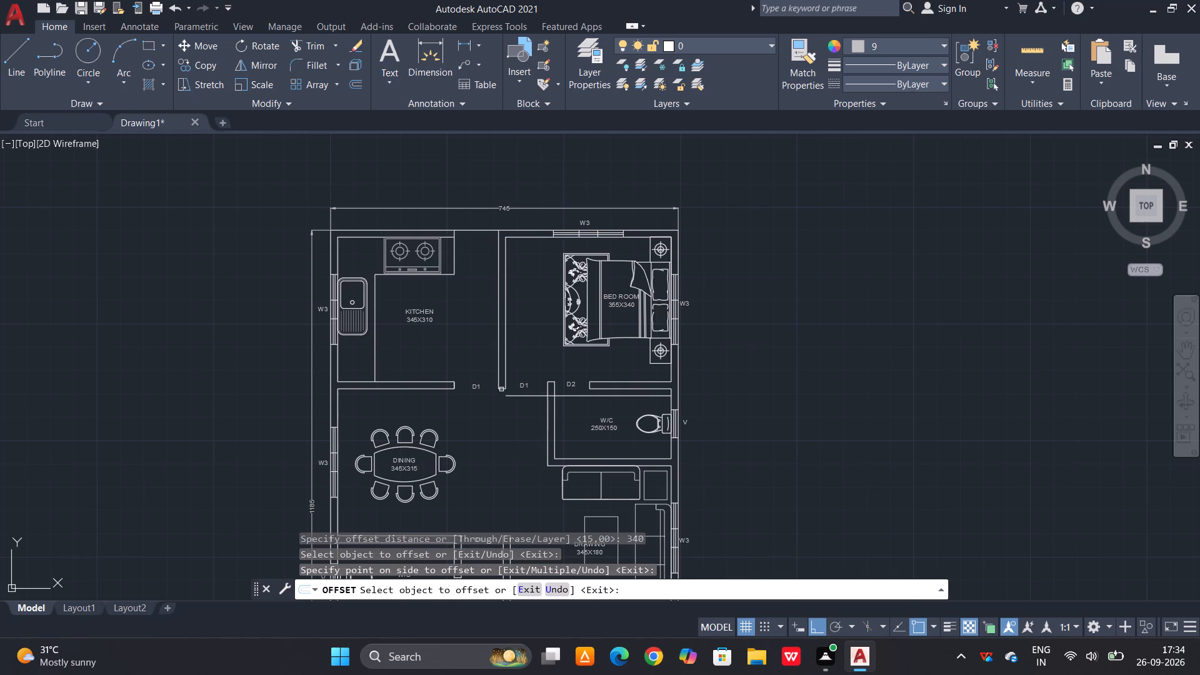
scroll(499, 401, up, 1)
key(Escape)
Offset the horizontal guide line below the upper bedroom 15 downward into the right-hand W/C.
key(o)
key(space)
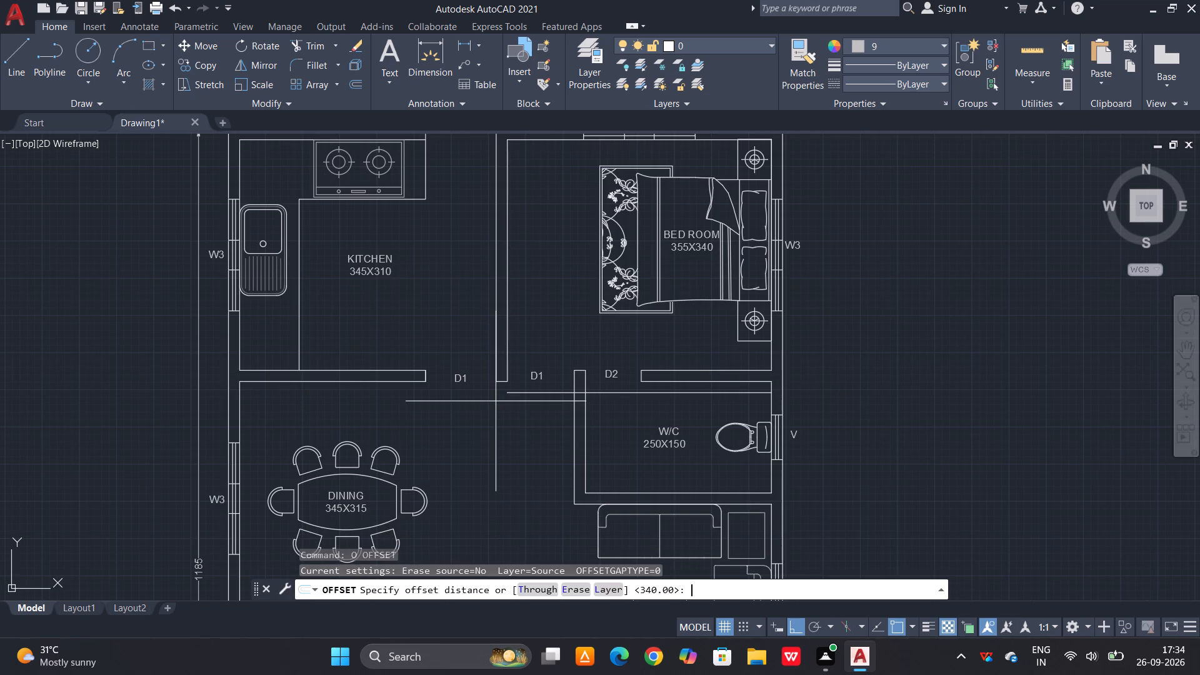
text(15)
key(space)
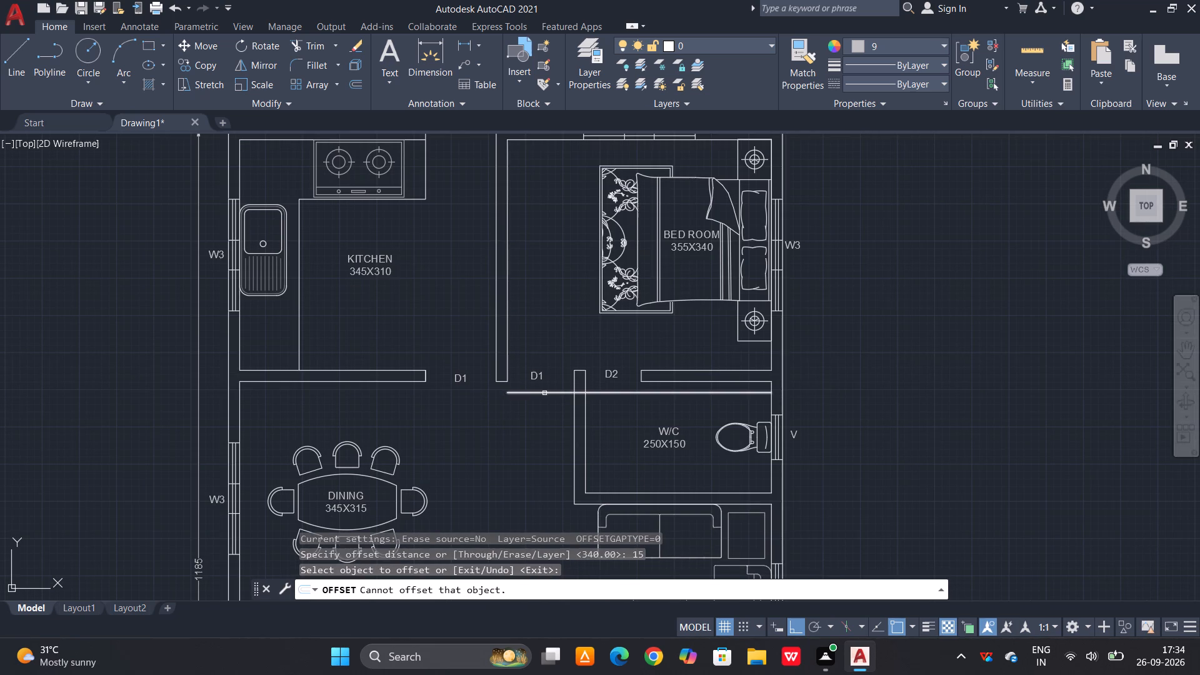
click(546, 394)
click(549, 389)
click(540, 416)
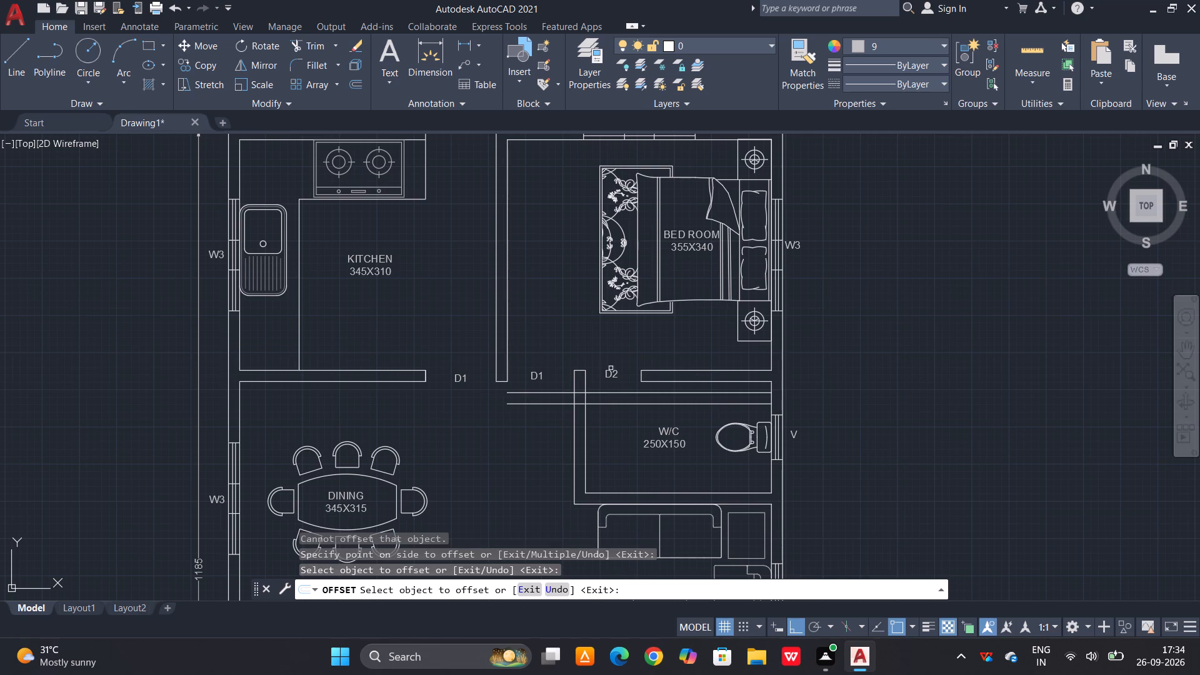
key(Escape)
Move the right-hand W/C, drawing room contents, their windows and labels, and the sit out's walls, front edge and column down to the upper guide line.
click(703, 366)
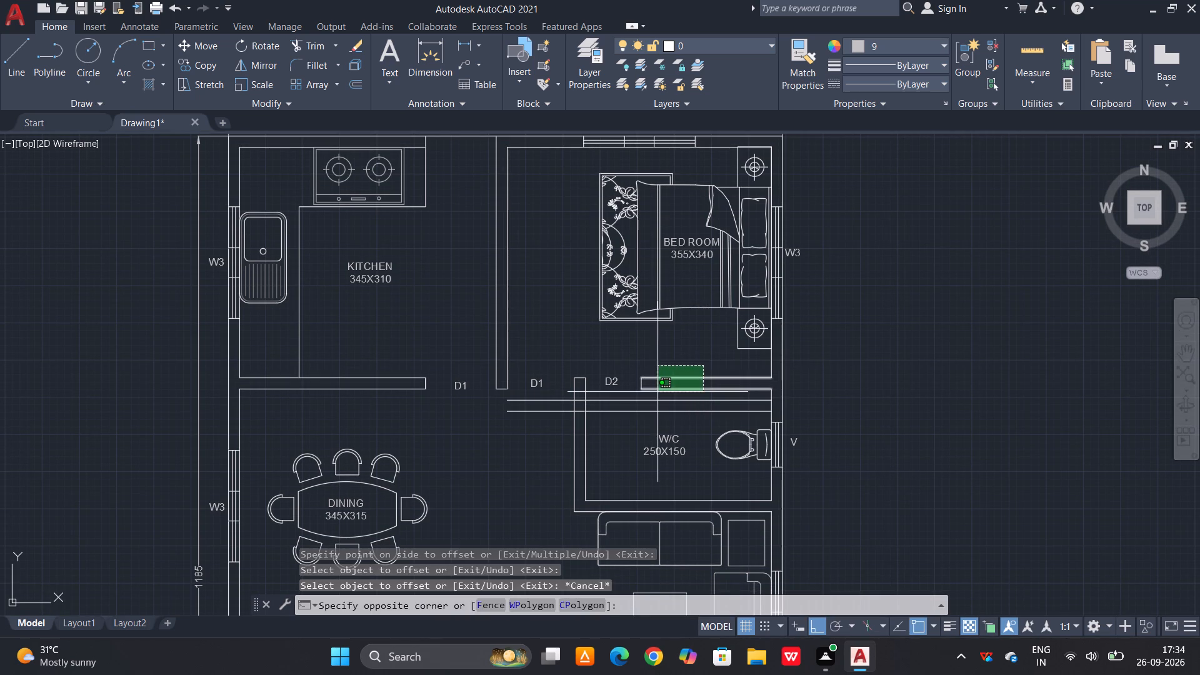
click(657, 392)
scroll(639, 376, up, 3)
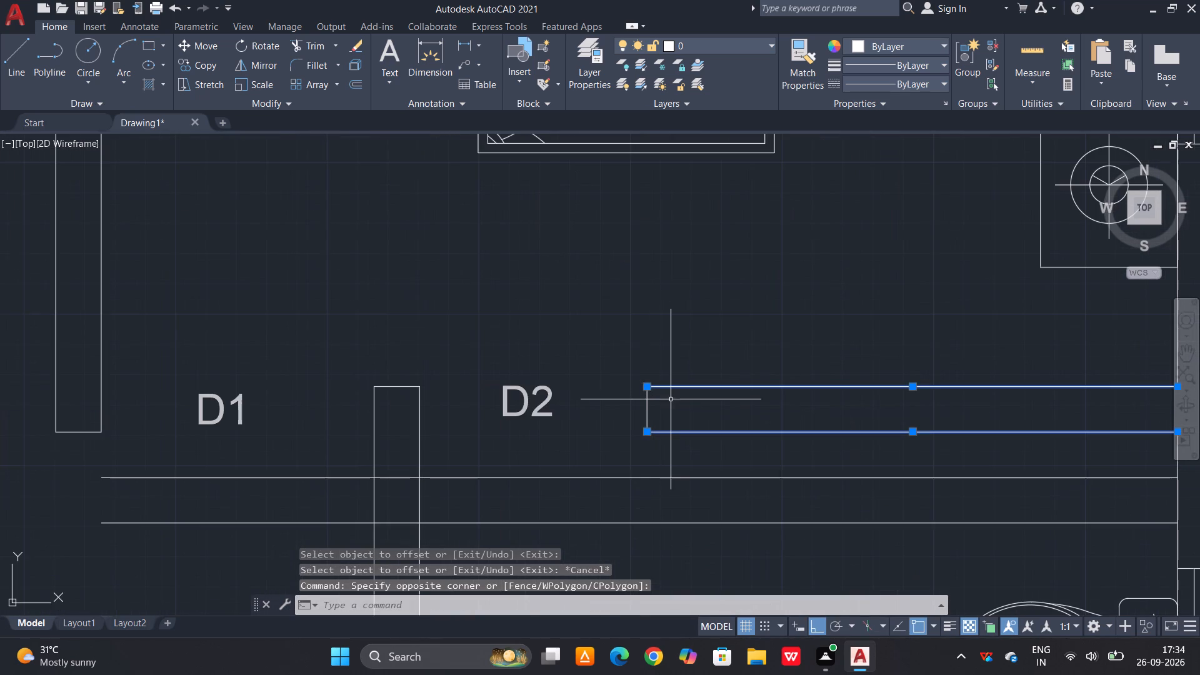
click(671, 402)
click(519, 404)
drag(575, 317, 576, 322)
drag(446, 336, 398, 369)
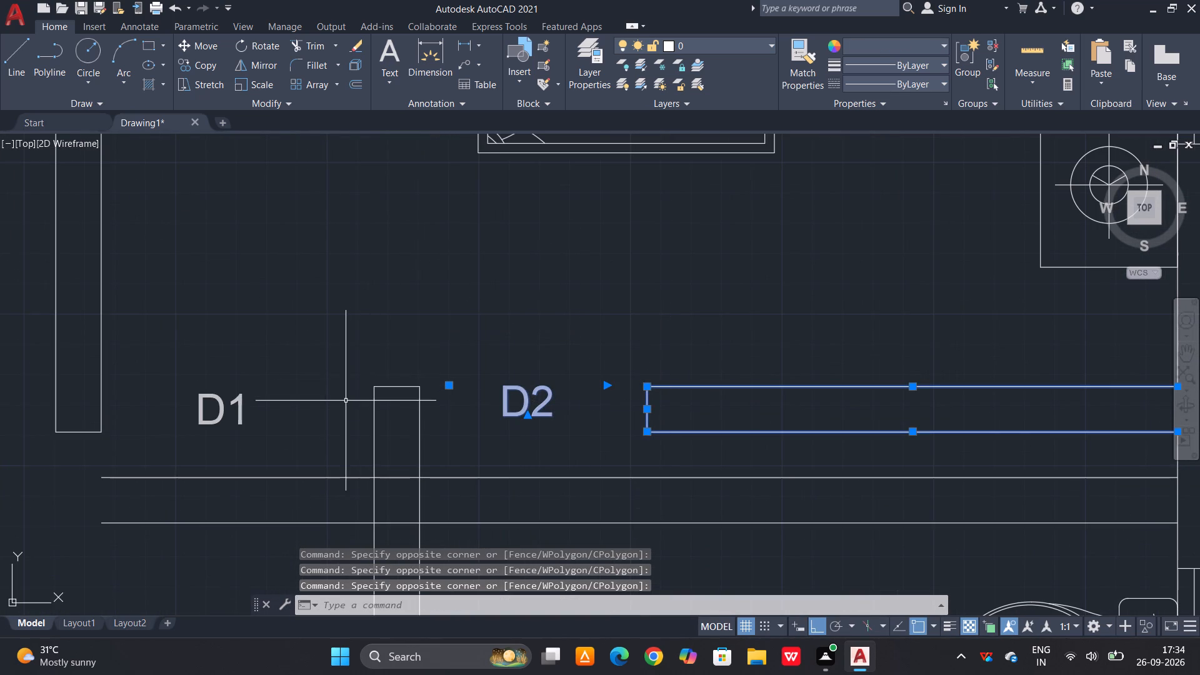
drag(444, 342, 447, 362)
click(362, 418)
scroll(421, 269, down, 2)
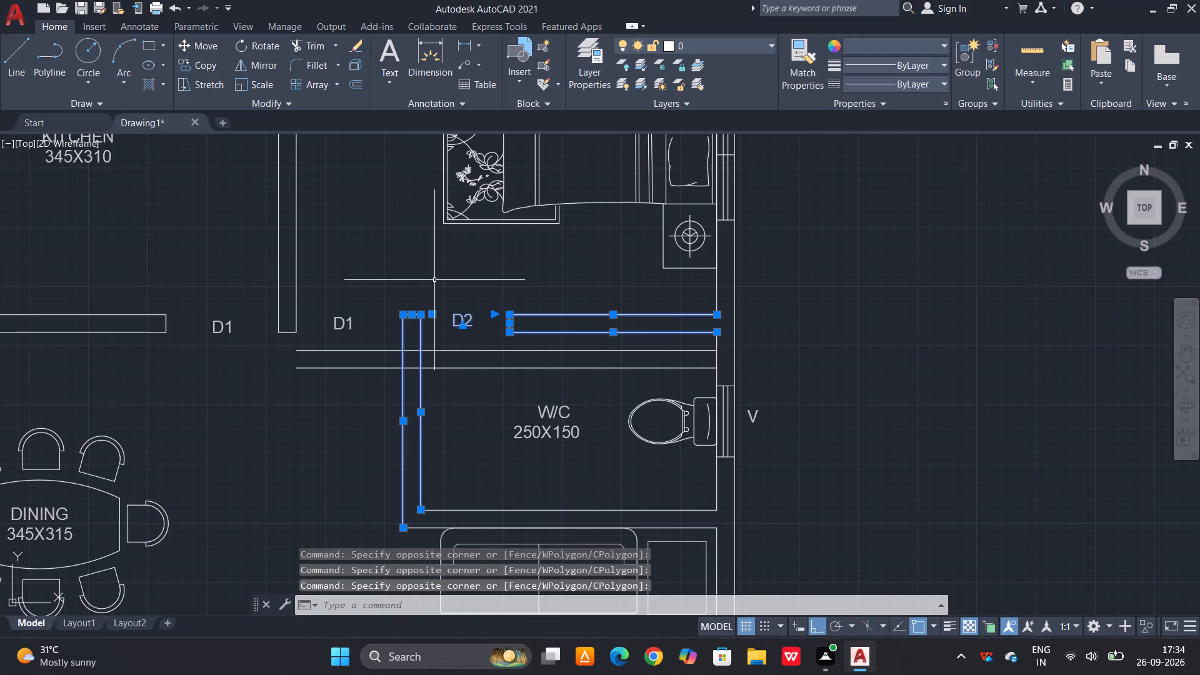
drag(601, 395, 577, 414)
click(496, 474)
scroll(629, 446, up, 2)
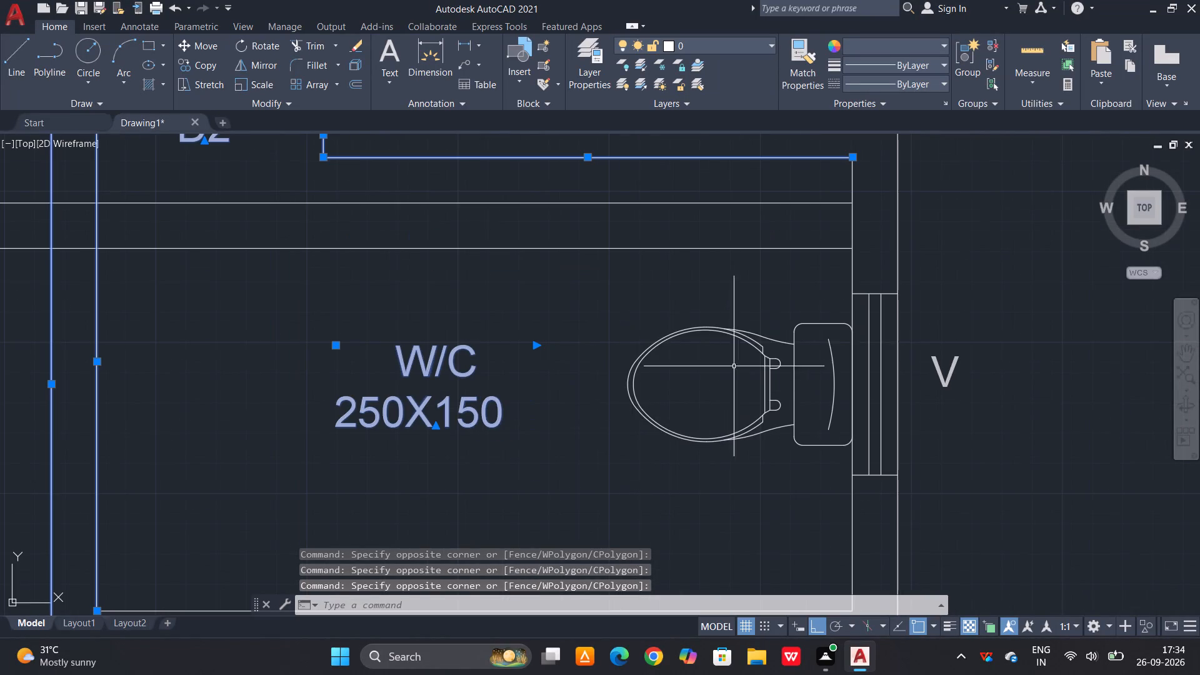
drag(756, 297, 750, 326)
click(582, 479)
scroll(851, 467, up, 2)
scroll(889, 374, down, 1)
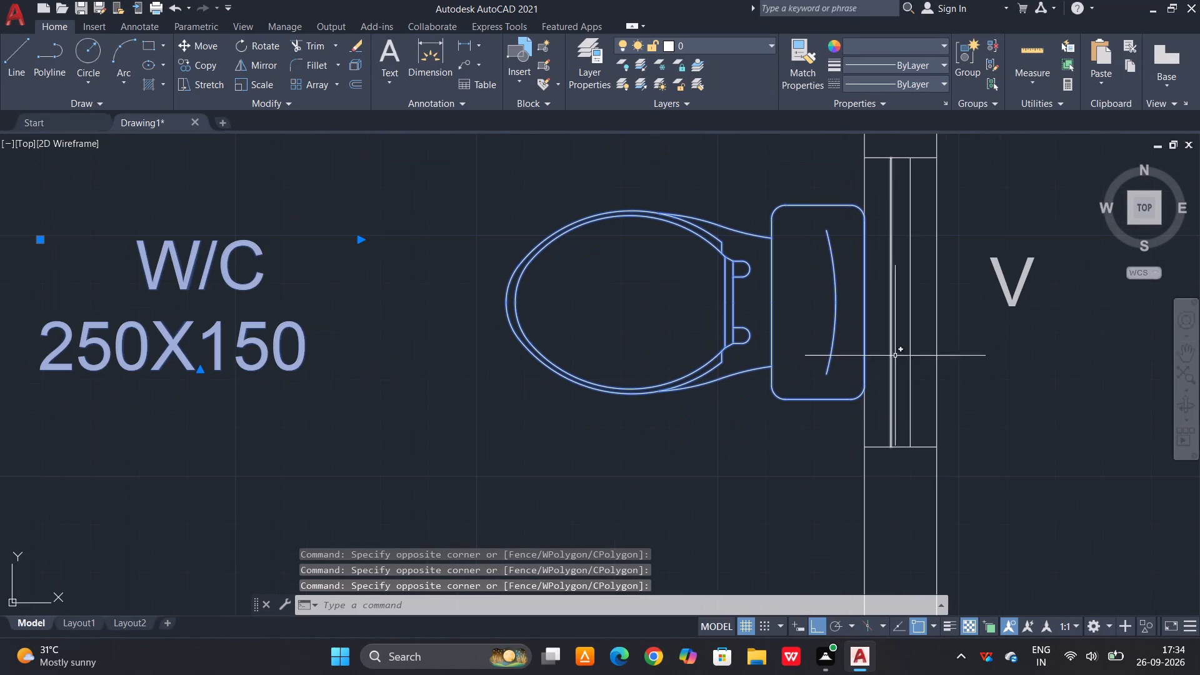
click(917, 145)
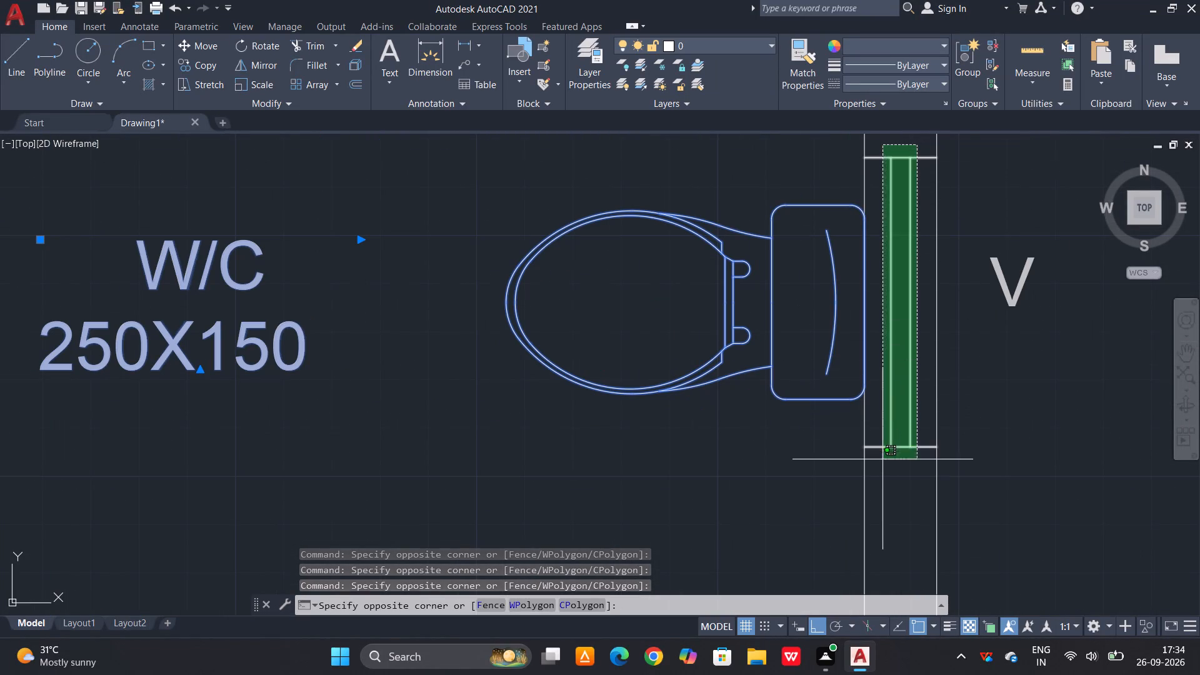
click(882, 459)
drag(1088, 239, 1064, 263)
click(989, 318)
scroll(1065, 312, down, 2)
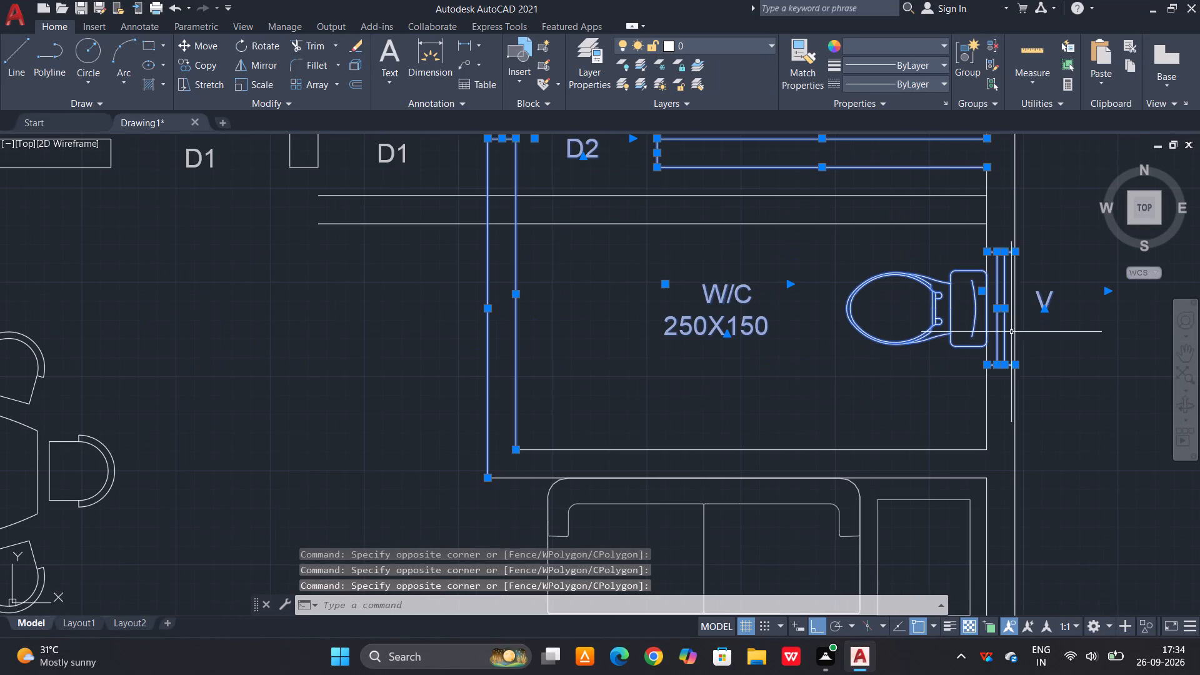
click(806, 396)
click(643, 489)
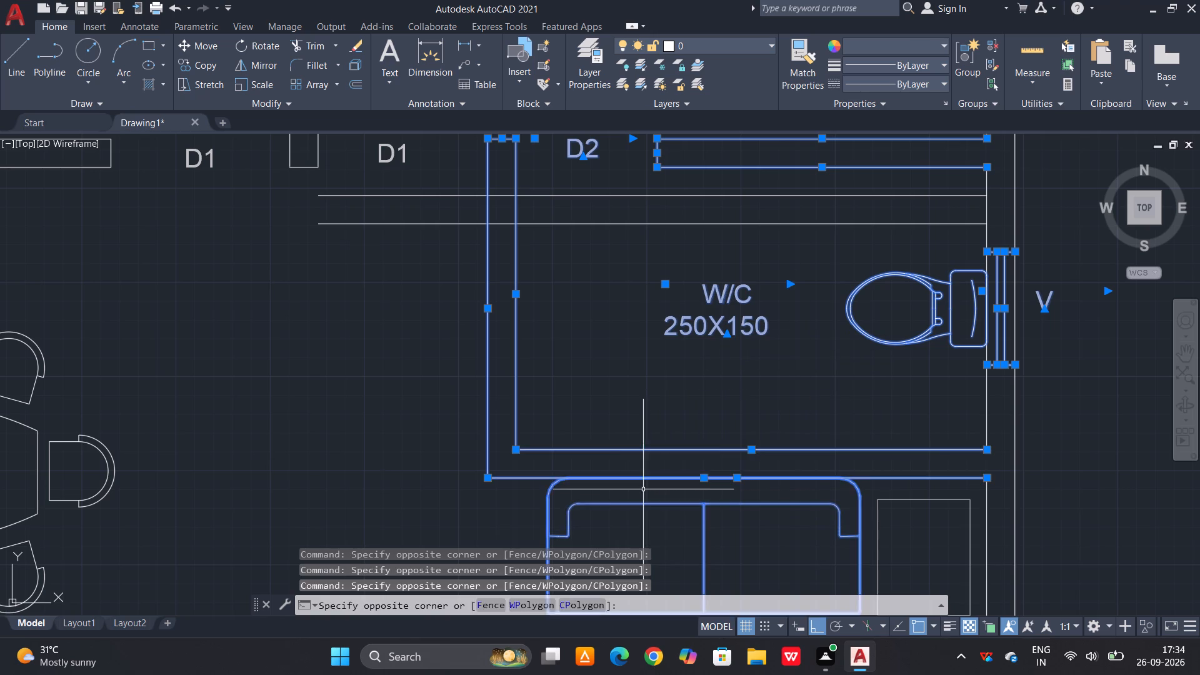
scroll(631, 358, down, 3)
scroll(644, 457, up, 1)
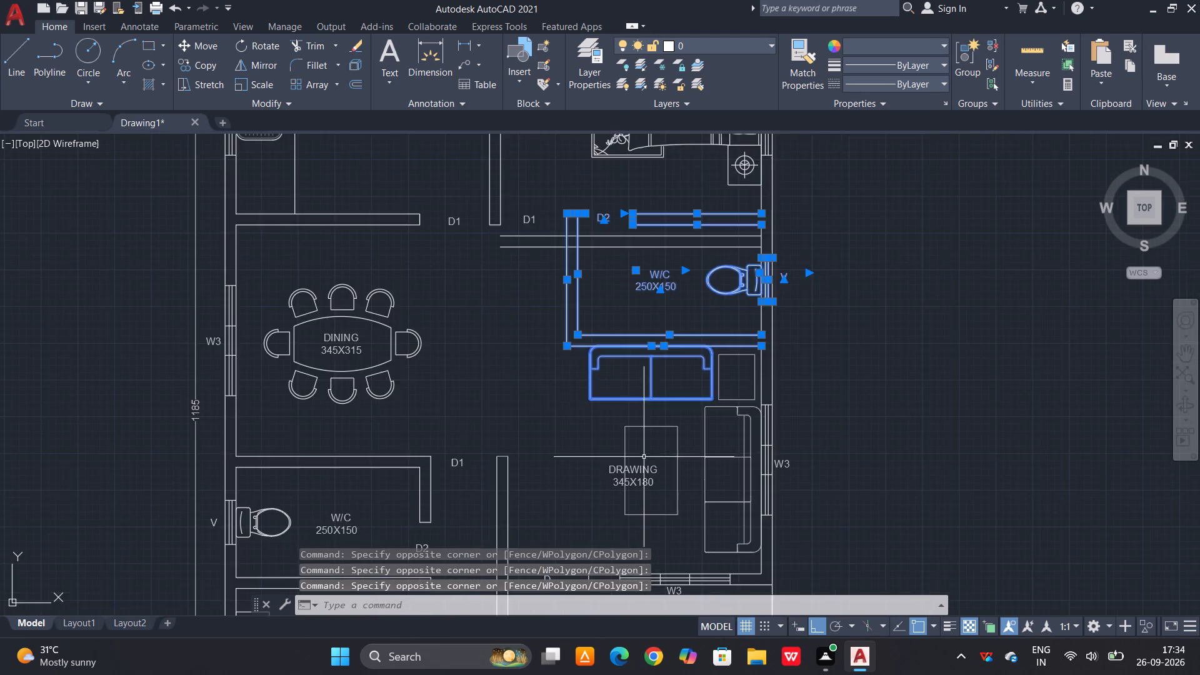
scroll(644, 457, up, 1)
click(788, 351)
click(742, 453)
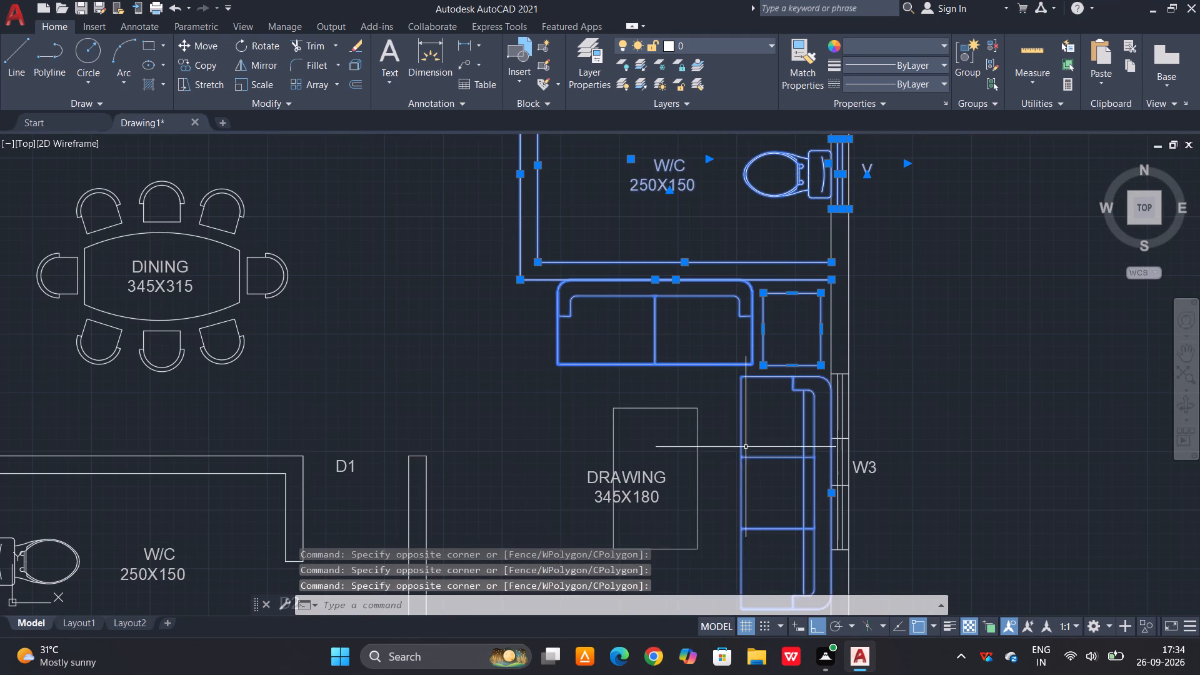
click(674, 435)
click(582, 505)
scroll(622, 351, down, 2)
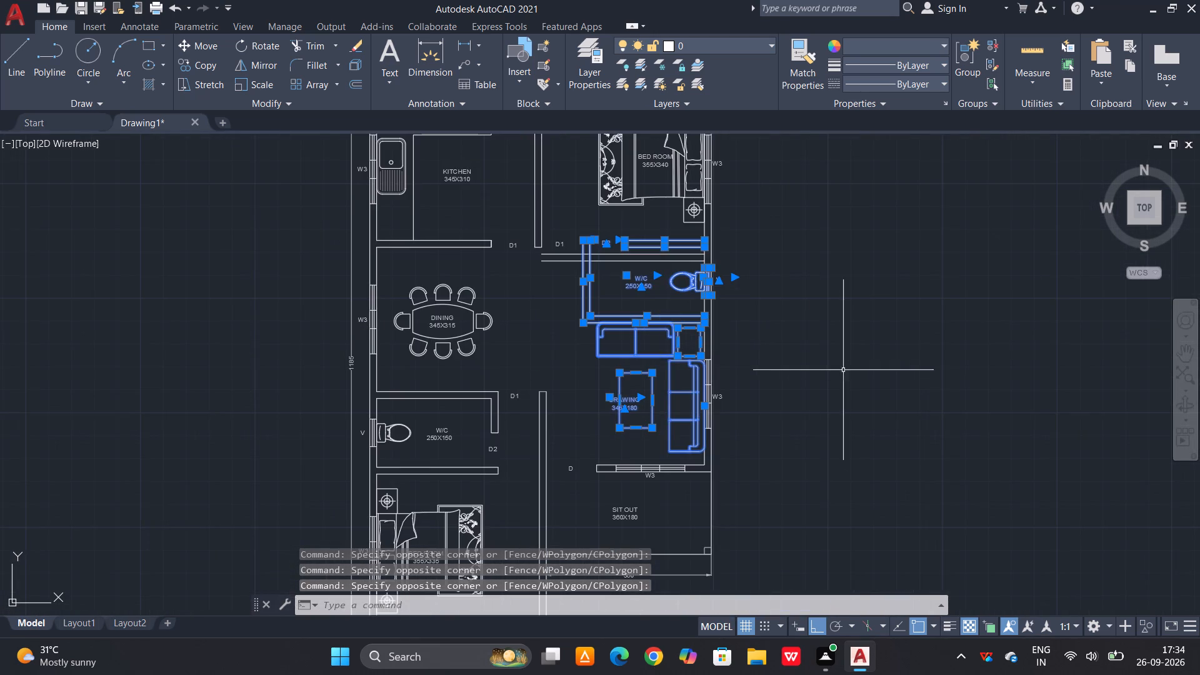
scroll(717, 411, up, 3)
click(714, 359)
scroll(677, 441, down, 1)
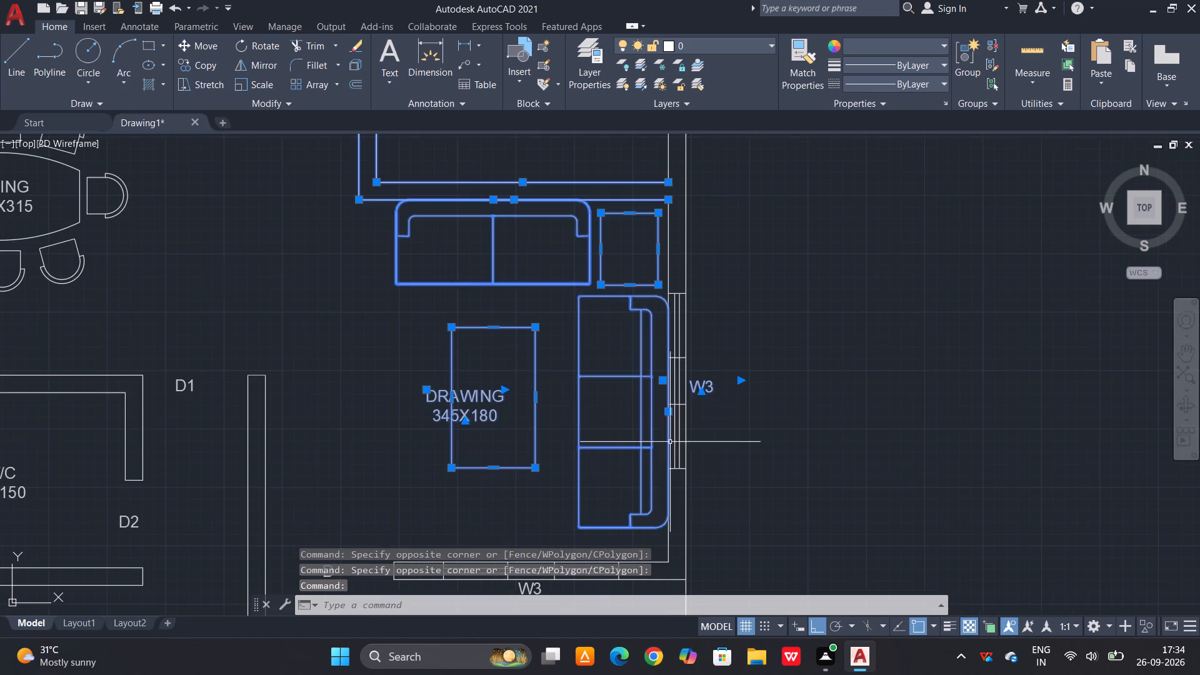
scroll(672, 374, up, 3)
click(696, 282)
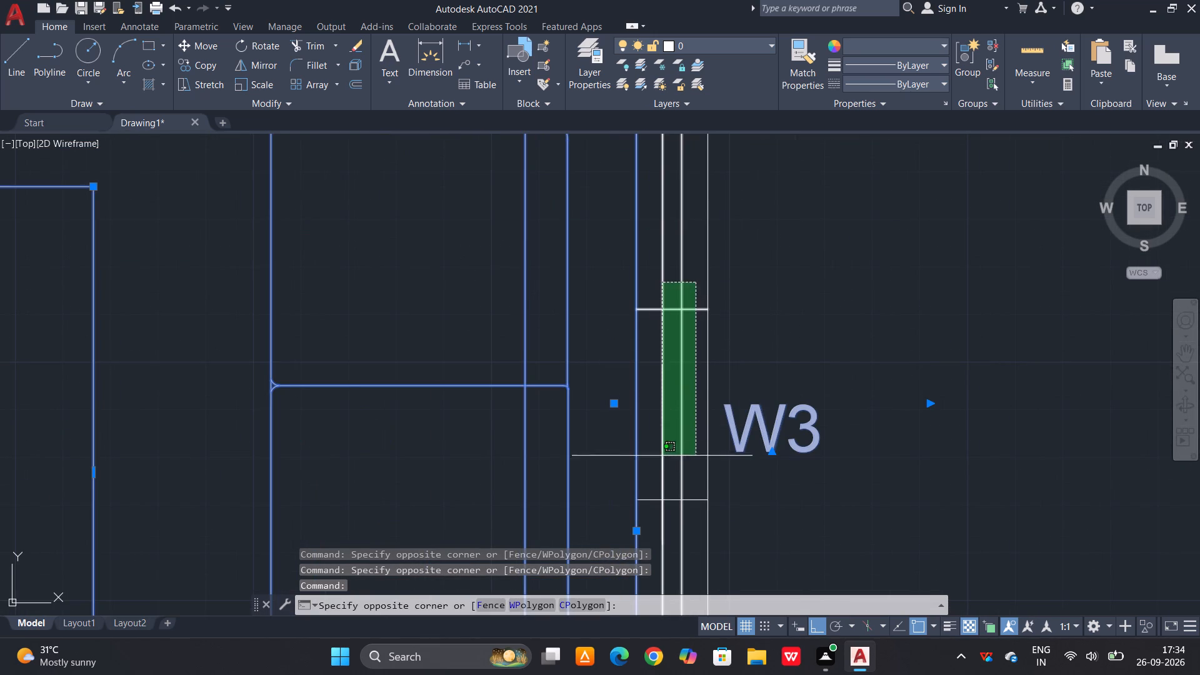
click(661, 521)
middle_drag(689, 259, 707, 502)
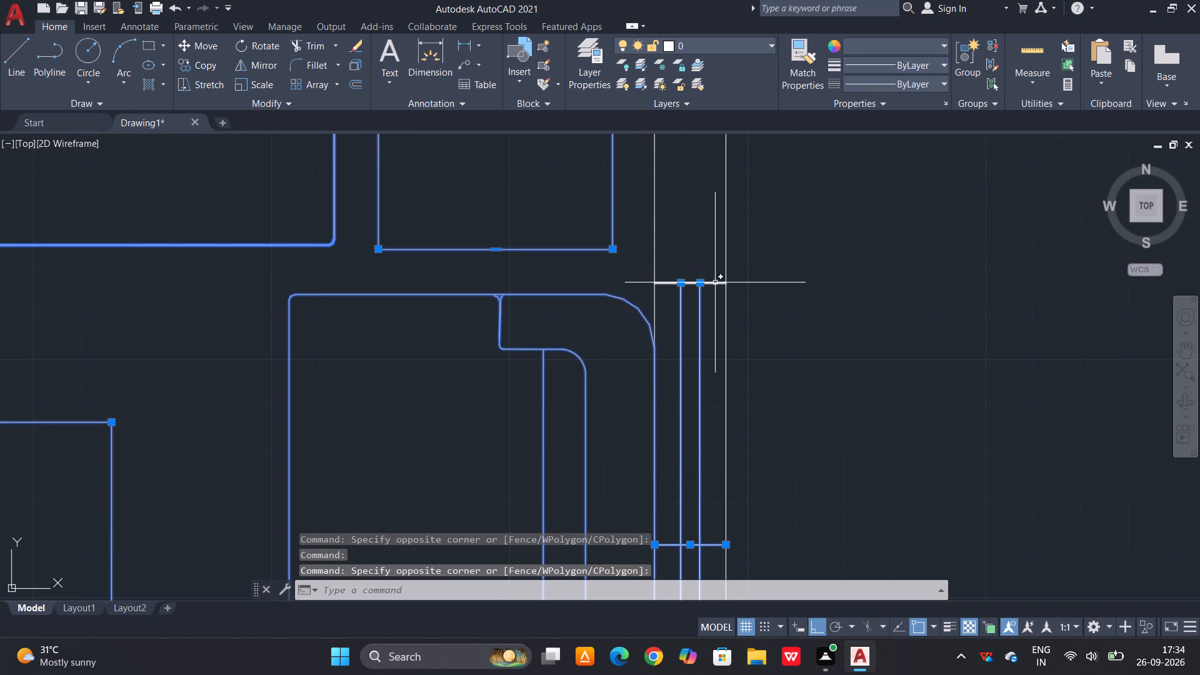
click(715, 282)
scroll(679, 204, down, 2)
scroll(687, 529, up, 3)
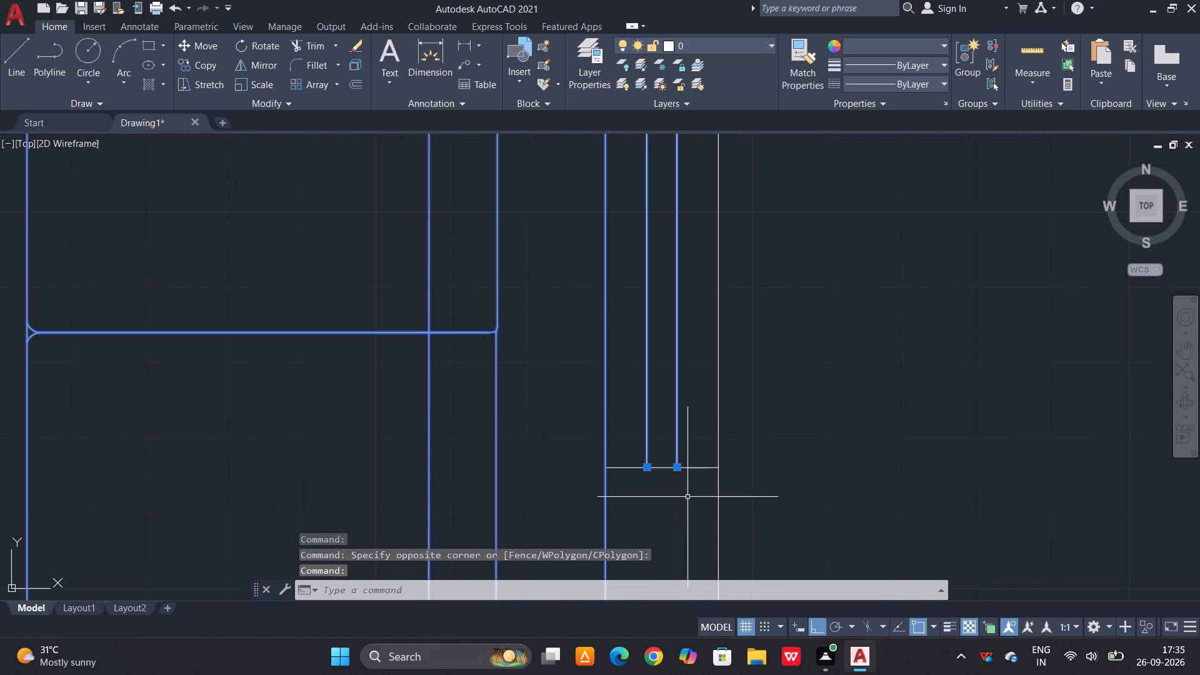
click(703, 467)
scroll(656, 350, down, 4)
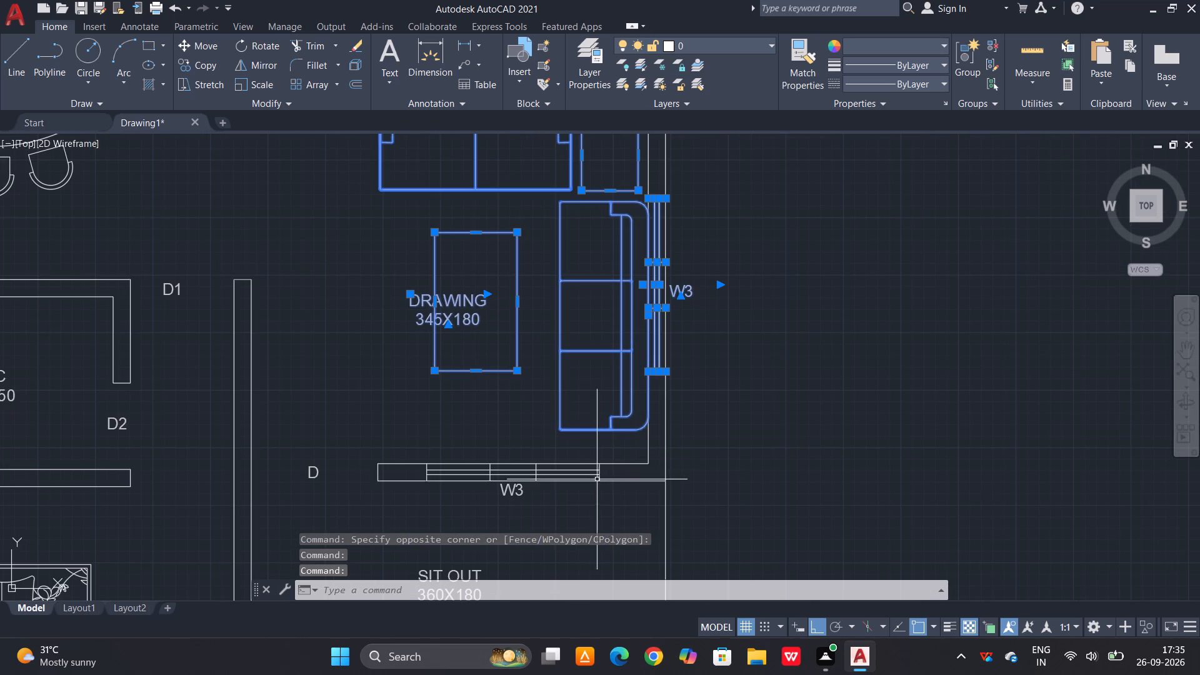
click(606, 454)
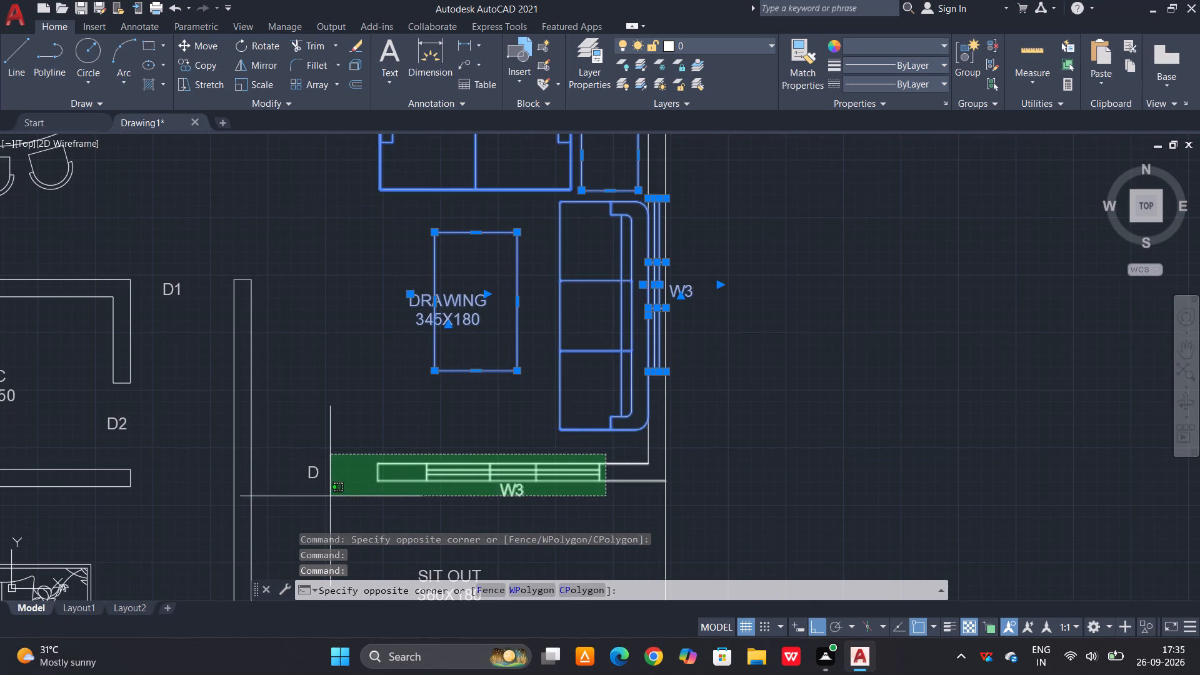
click(291, 504)
scroll(395, 377, down, 1)
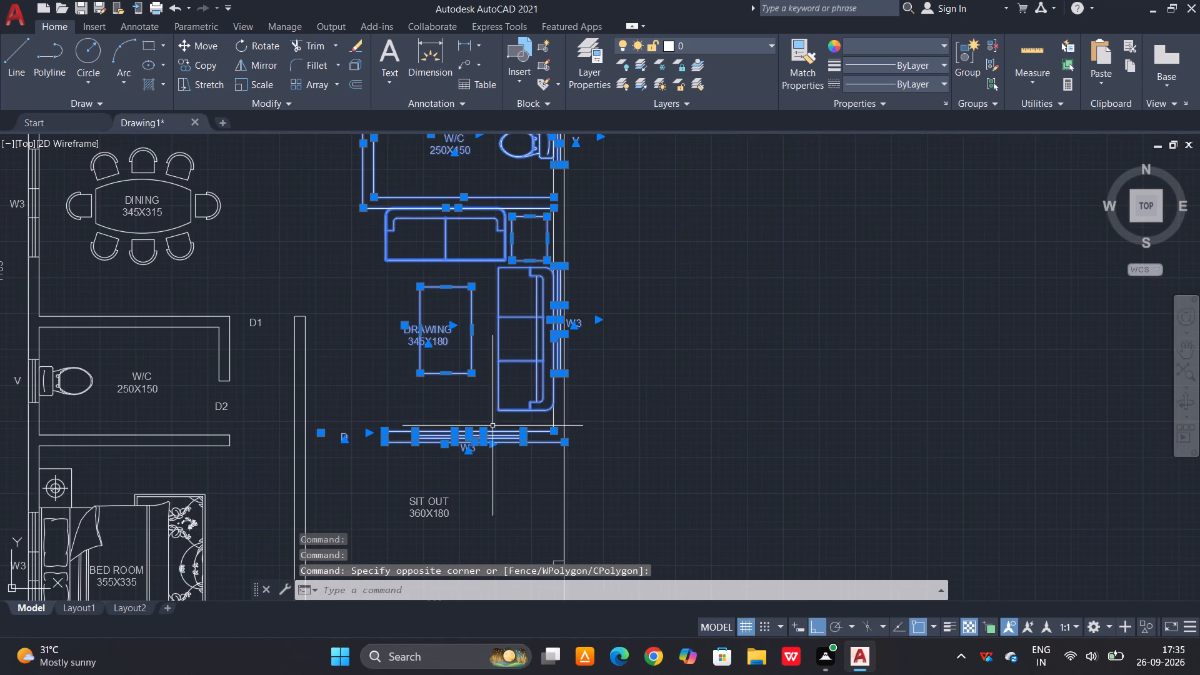
scroll(624, 369, down, 1)
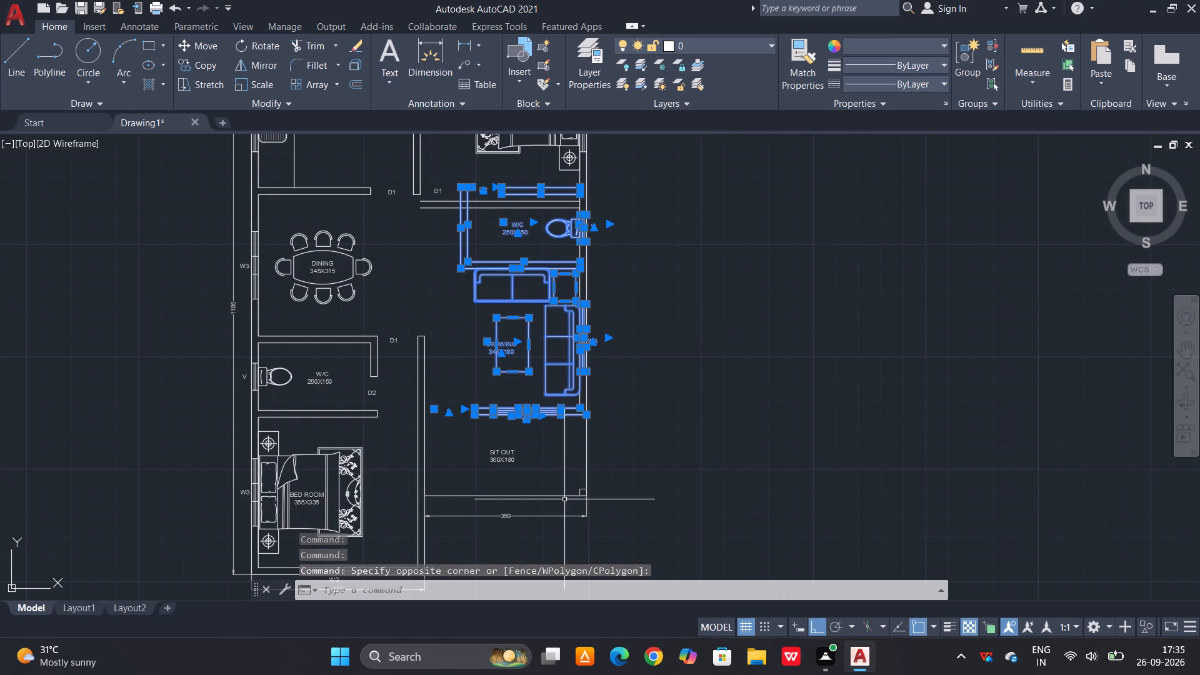
scroll(562, 508, up, 3)
click(633, 415)
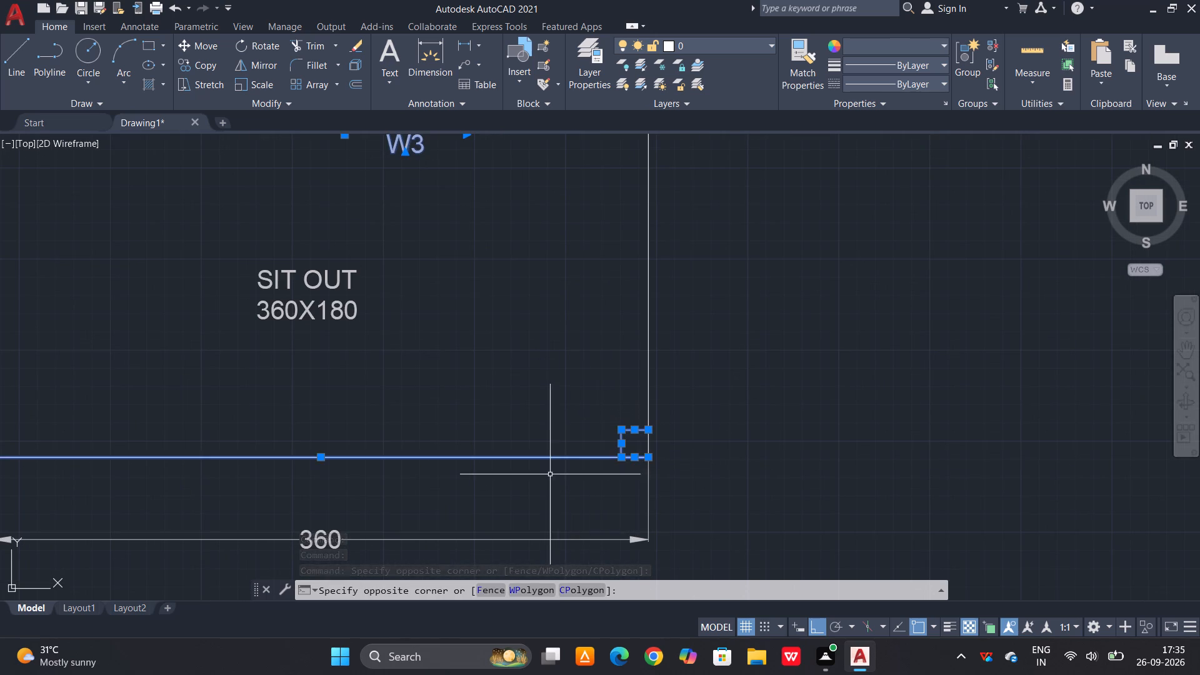
click(550, 474)
scroll(592, 491, down, 2)
scroll(478, 464, down, 1)
middle_drag(539, 270, 575, 369)
scroll(499, 226, up, 2)
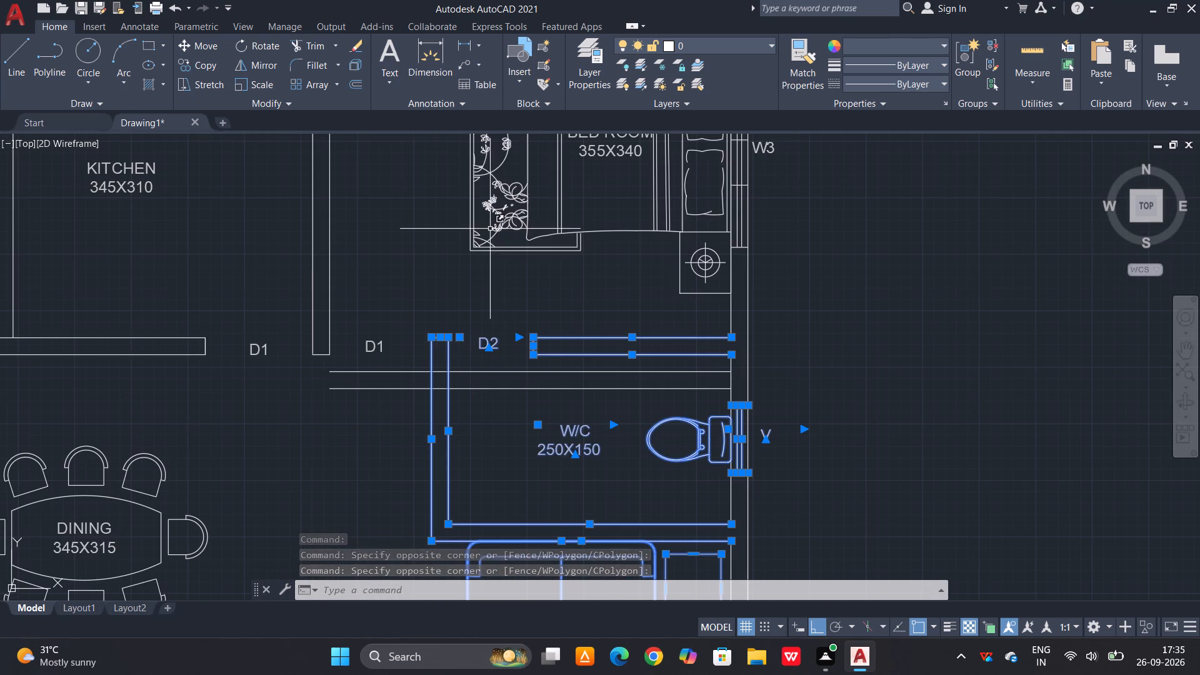
key(m)
key(space)
click(436, 336)
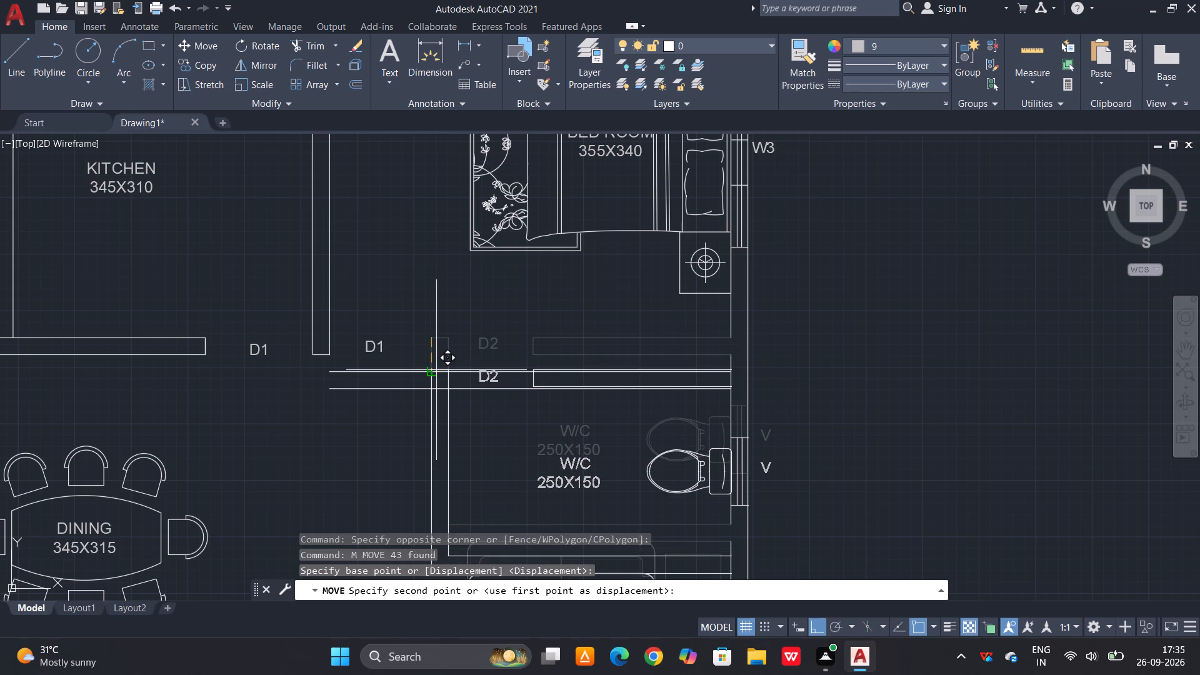
scroll(437, 370, up, 2)
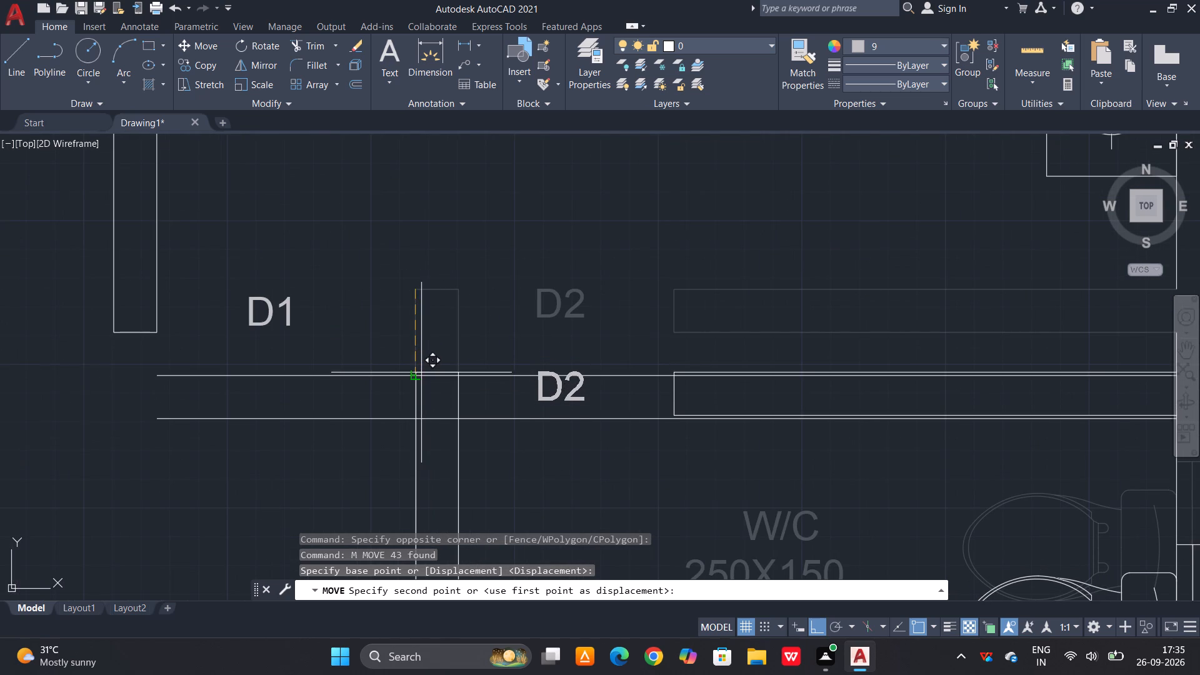
click(417, 376)
scroll(409, 316, down, 2)
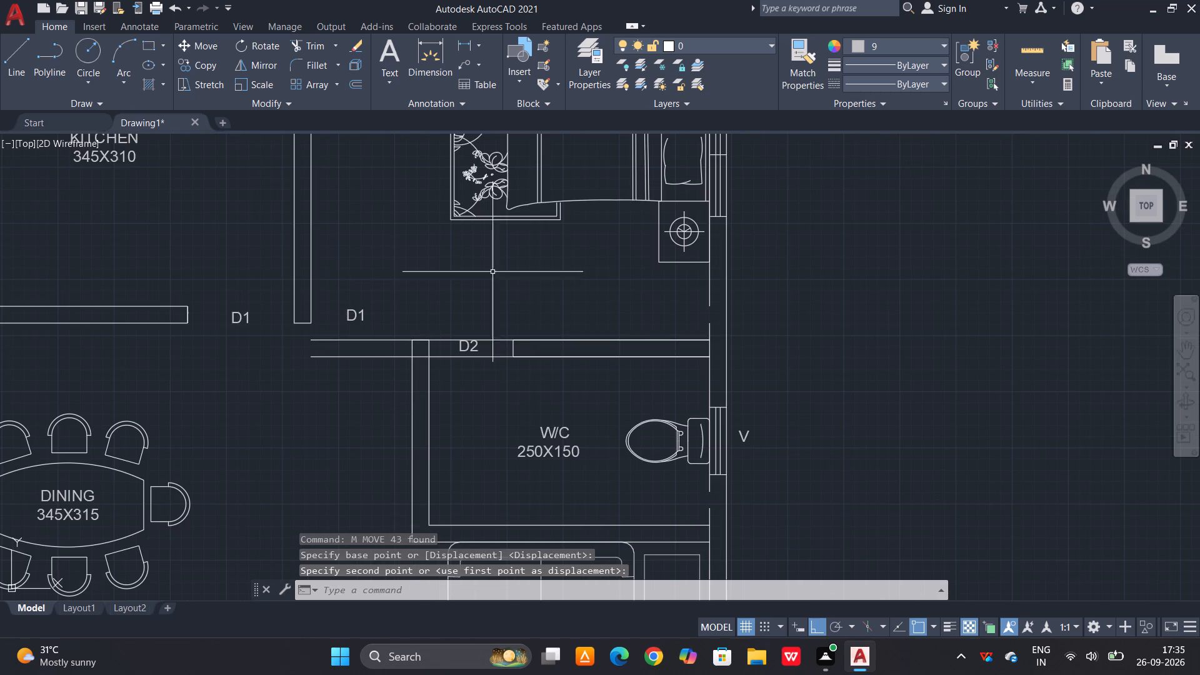
key(Escape)
Delete the two horizontal guide lines running along the right-hand W/C's top wall.
click(371, 335)
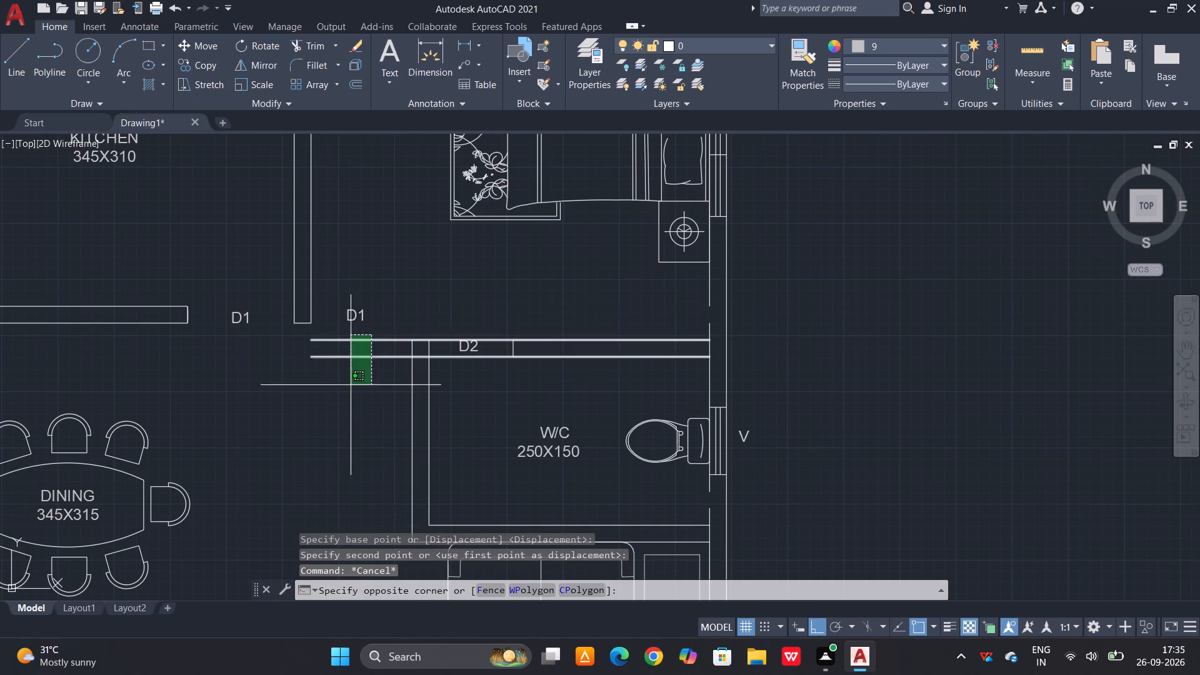
click(349, 388)
key(Delete)
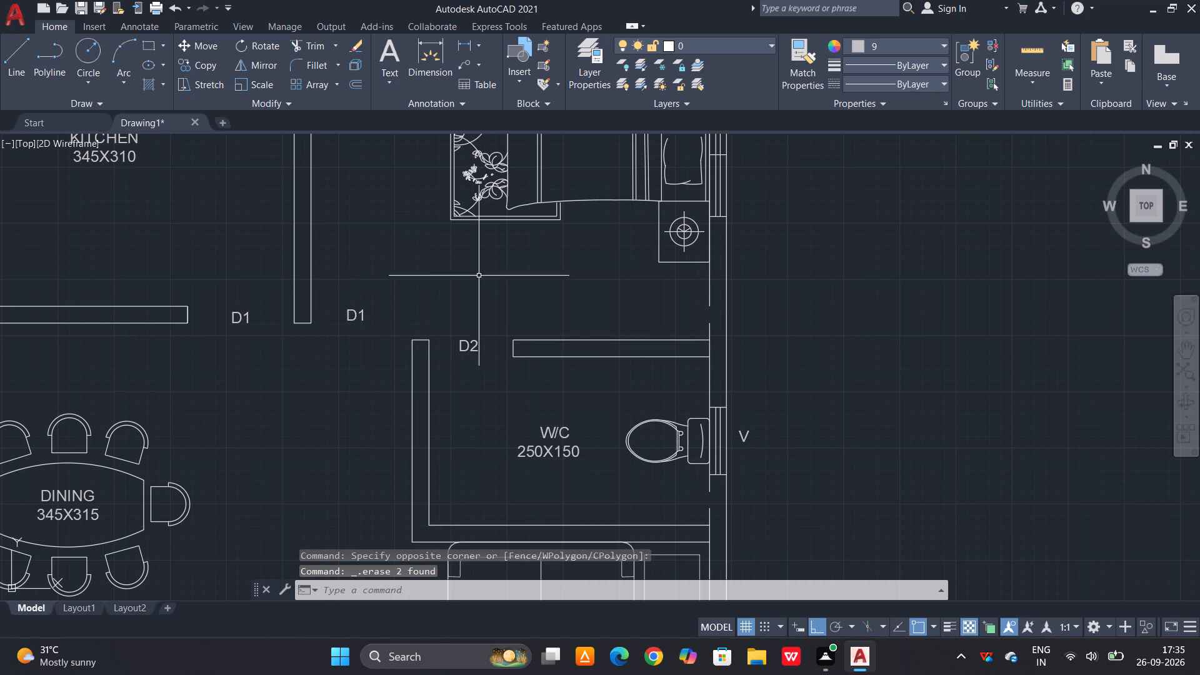
Join the right outer wall's inner line across the gap between the upper bedroom and the W/C.
key(j)
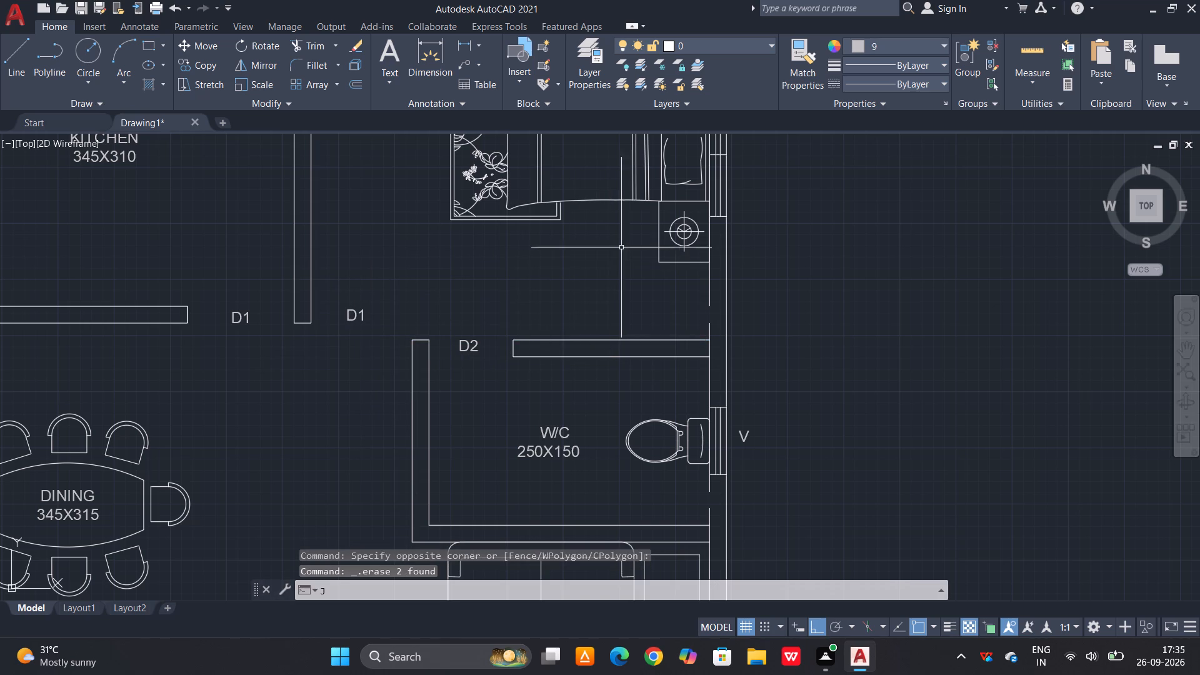
key(space)
click(711, 289)
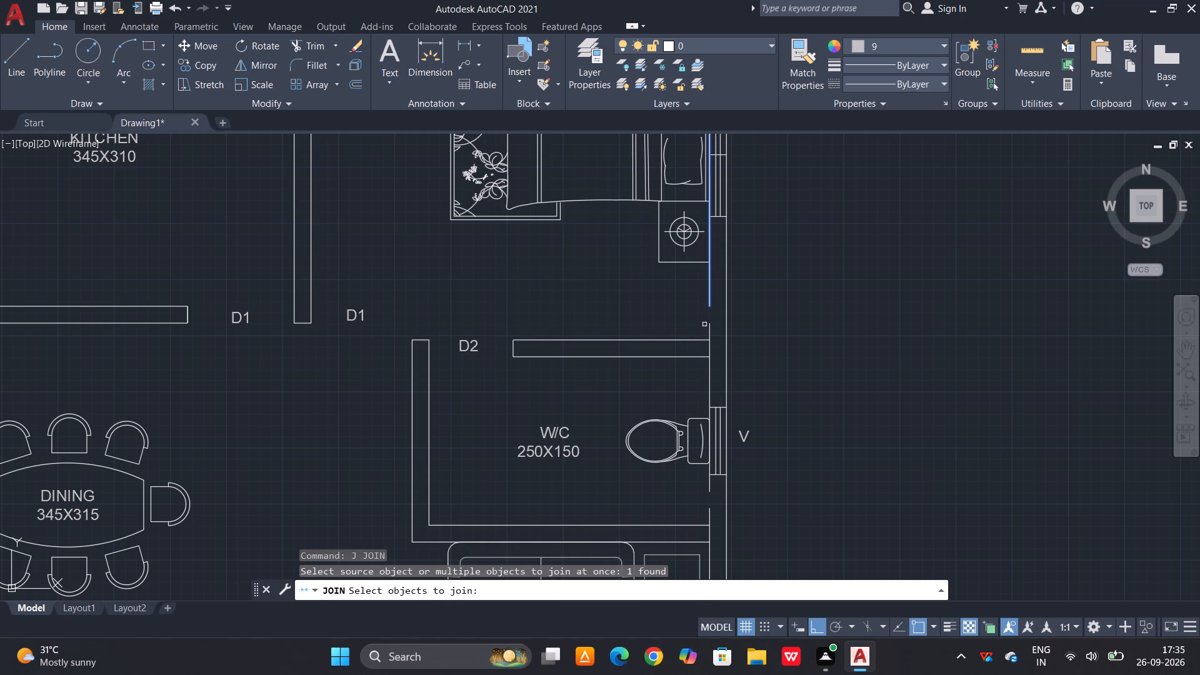
click(709, 324)
key(space)
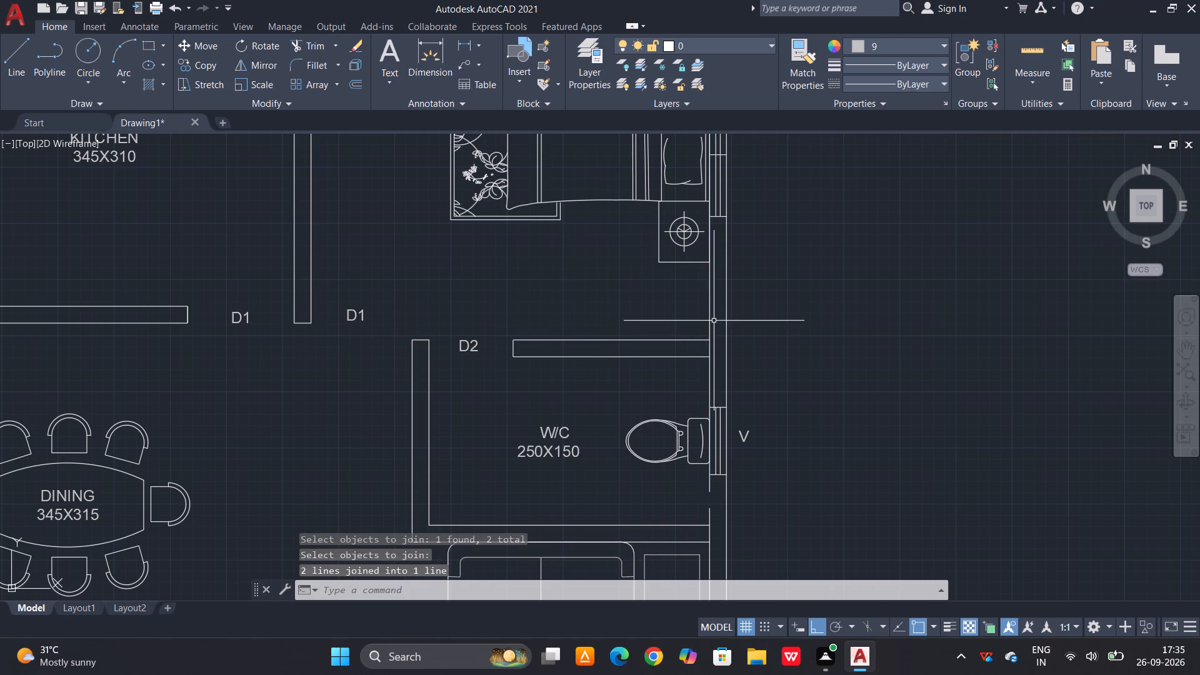
Join the right outer wall's inner line across the gap beside the right-hand W/C's bottom wall.
key(j)
key(space)
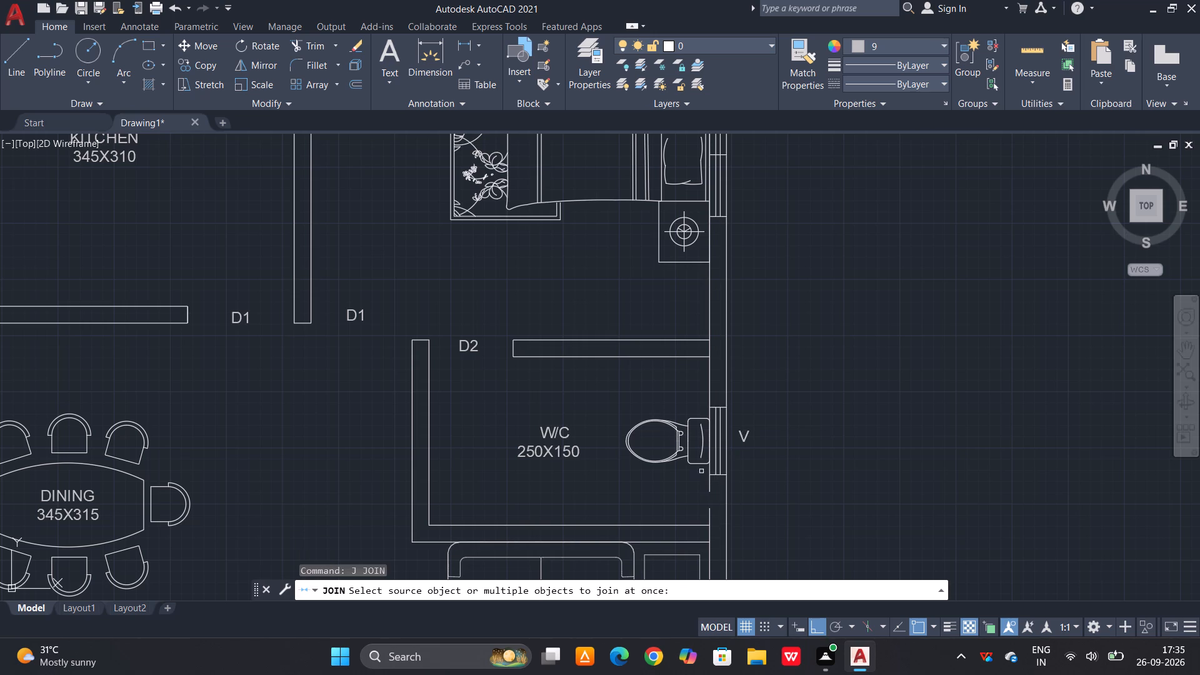
click(711, 481)
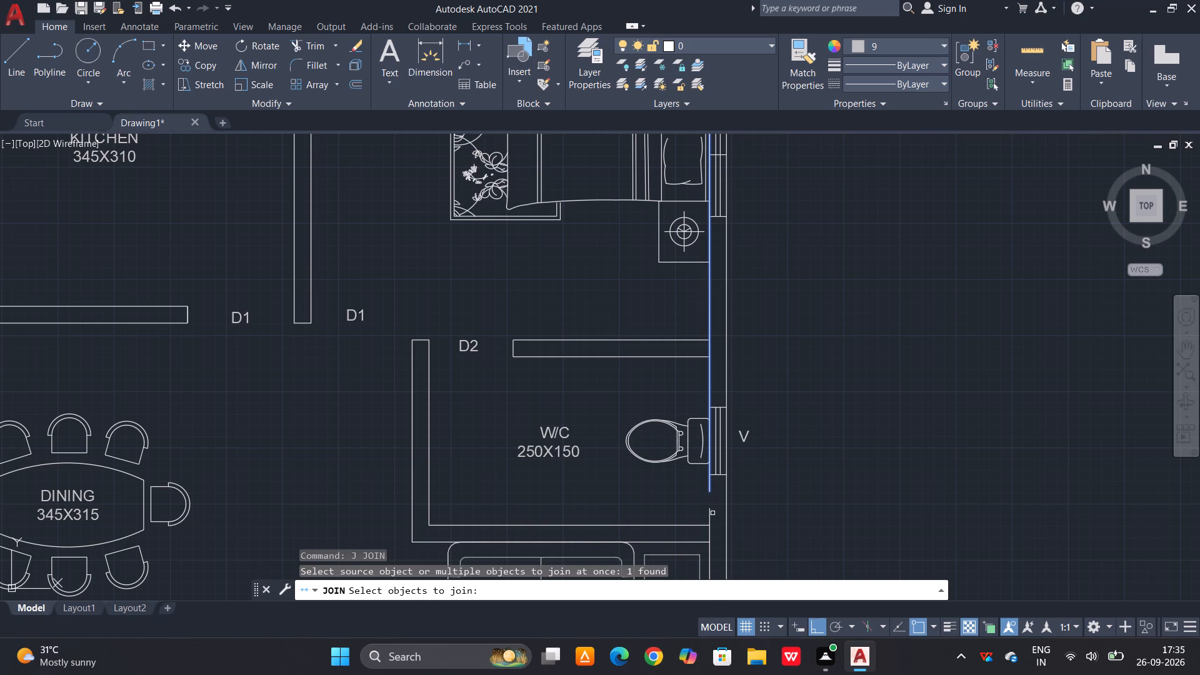
click(709, 512)
key(space)
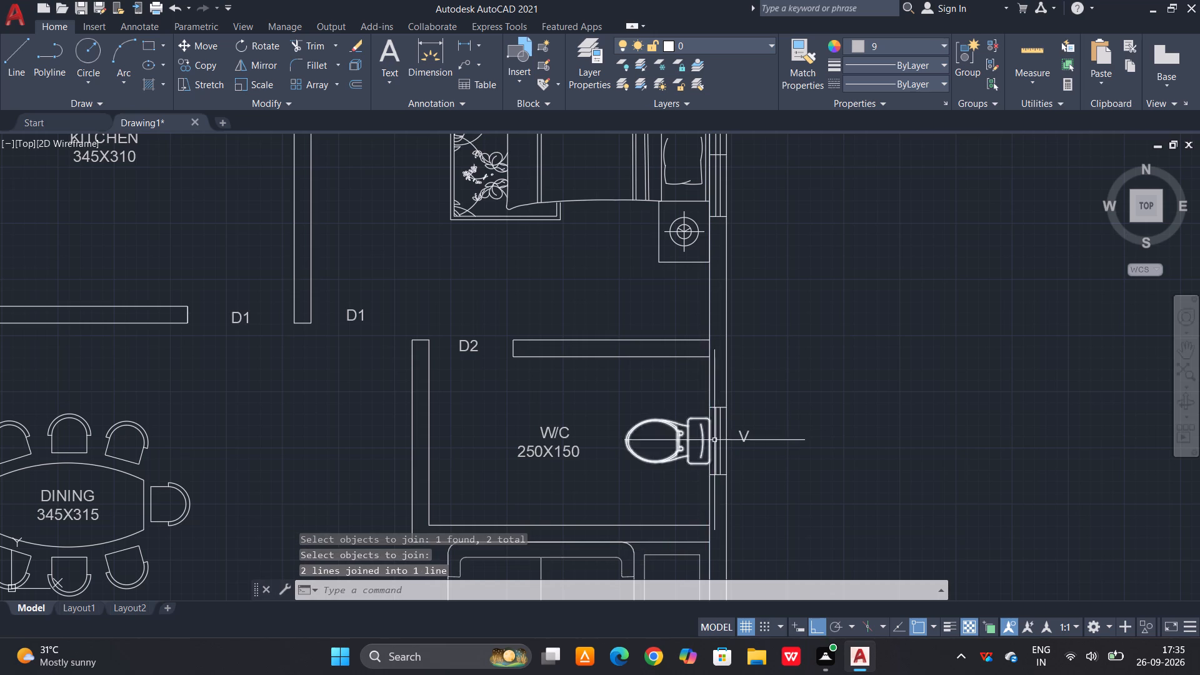
Trim the outer wall's inner line where the right-hand W/C's bottom wall meets it.
text(TR)
key(space)
key(space)
scroll(687, 541, up, 3)
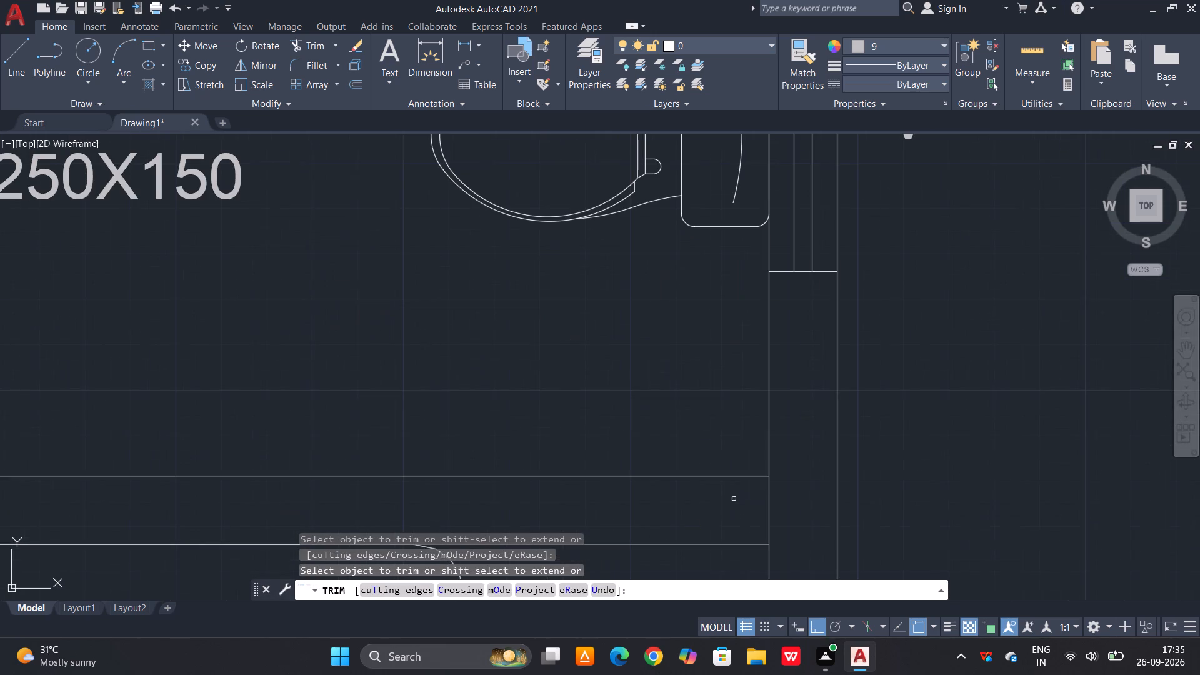
click(777, 495)
click(742, 499)
scroll(727, 347, down, 2)
scroll(763, 305, down, 2)
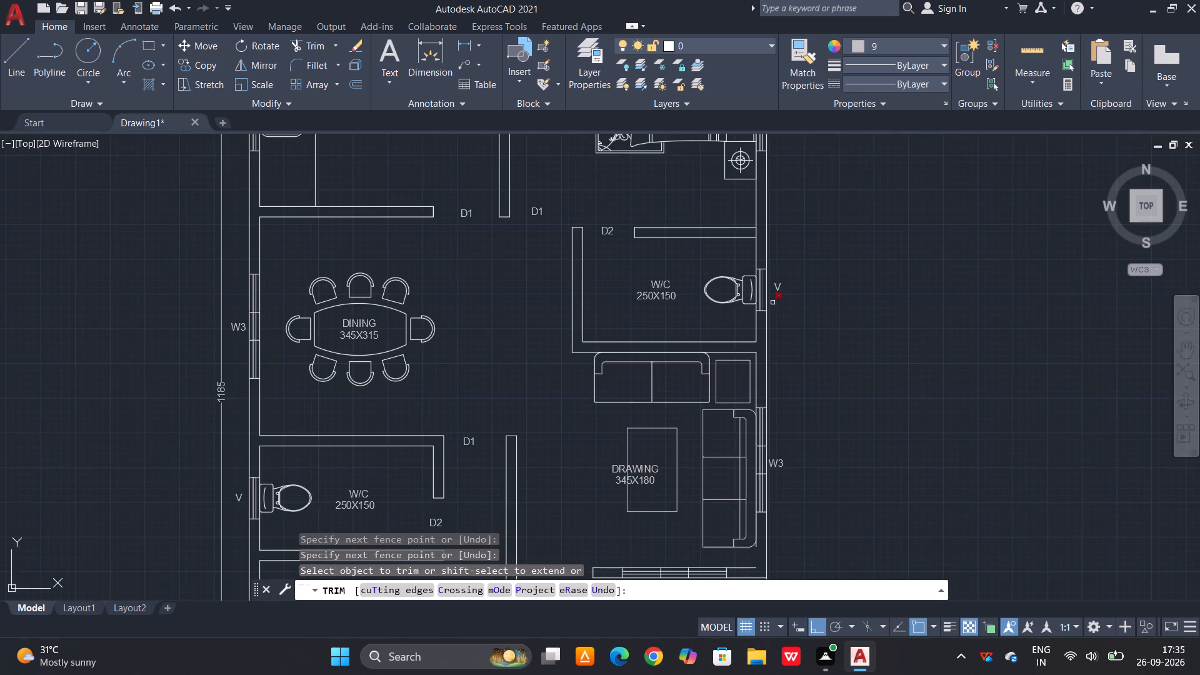
scroll(786, 297, down, 1)
scroll(739, 507, up, 2)
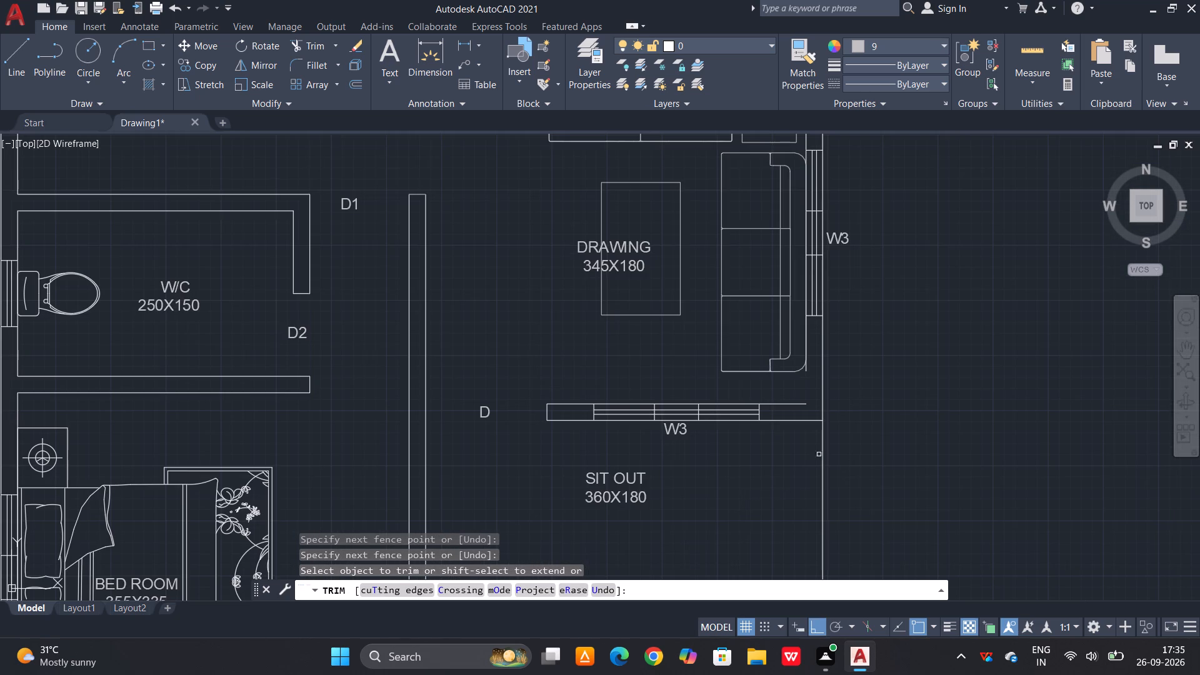
scroll(847, 349, up, 2)
key(Escape)
key(Escape)
key(Escape)
Fillet the drawing room's inner right wall line with its bottom wall's inner line into a radius 0 corner.
key(f)
key(space)
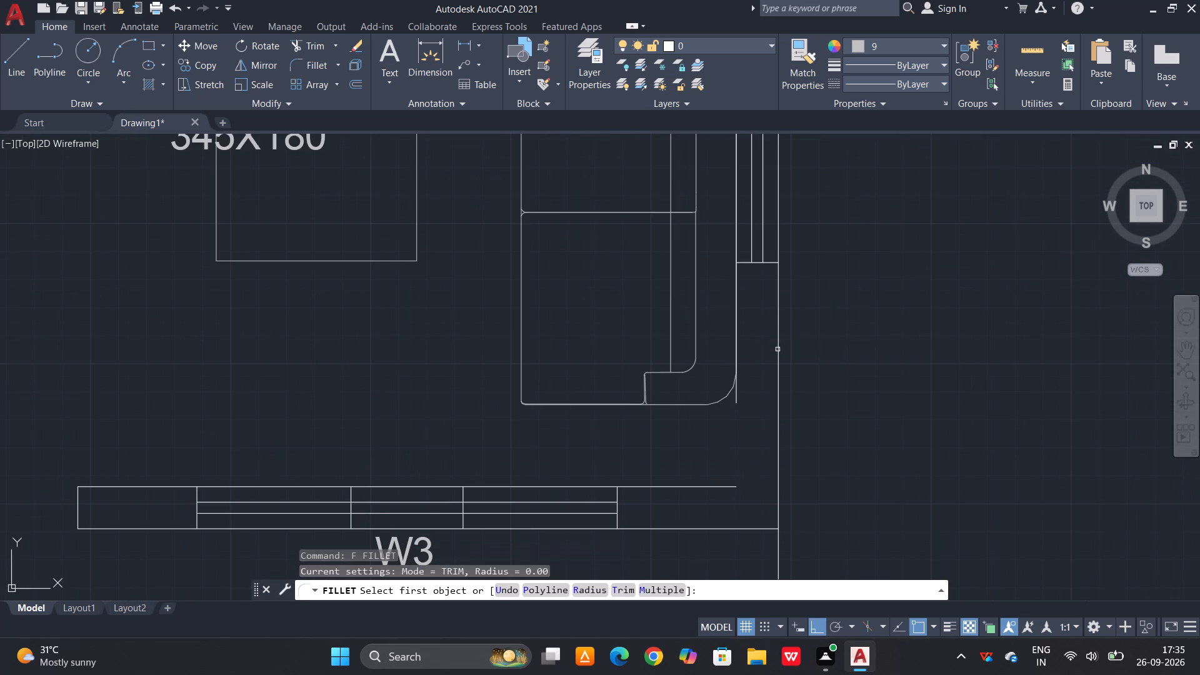
click(736, 398)
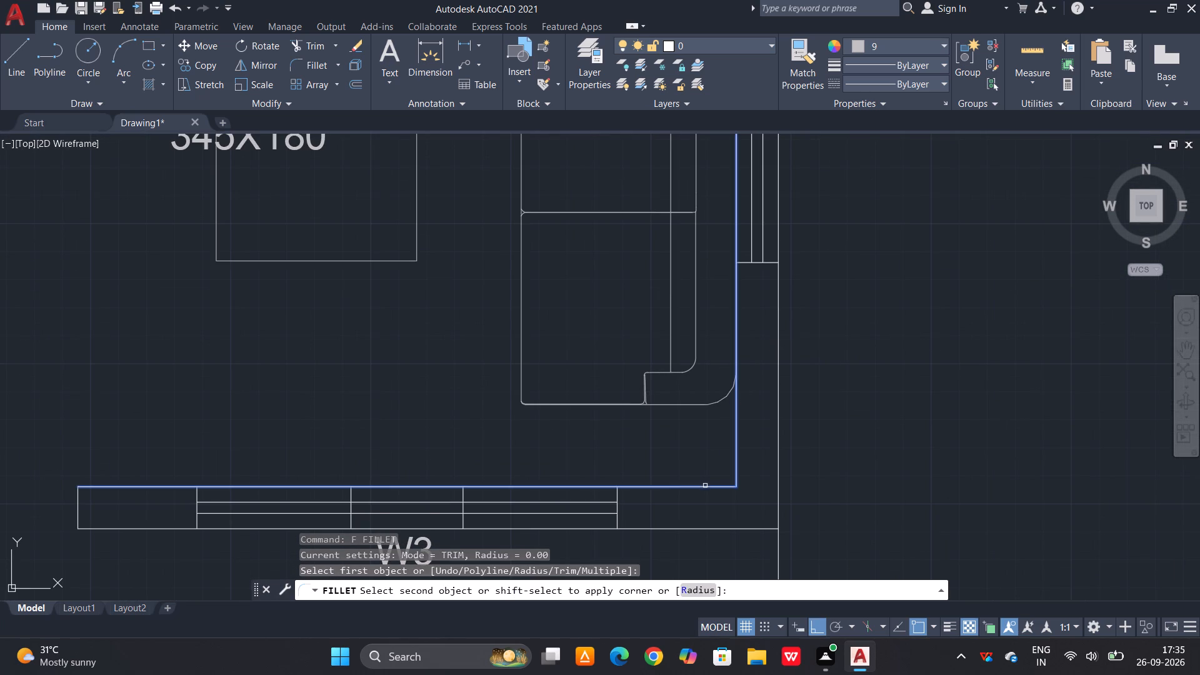
click(705, 488)
Fillet the sit out's right edge with its front edge to close the outer corner at the column.
scroll(707, 247, down, 3)
scroll(714, 407, up, 2)
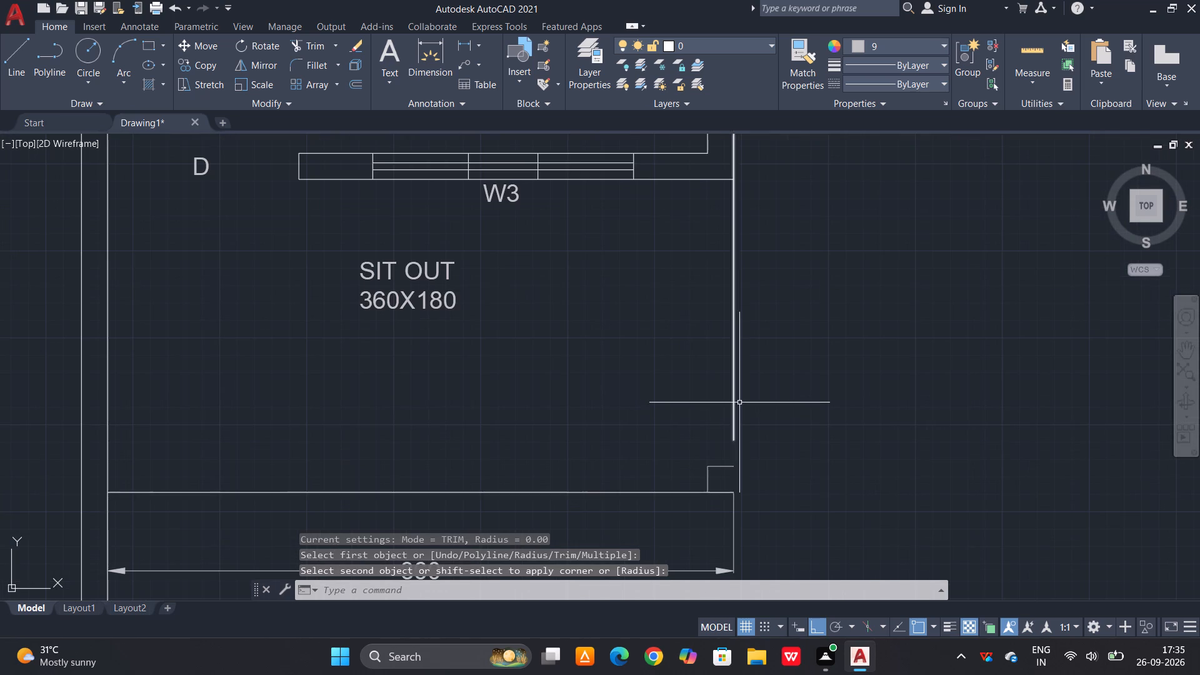
key(Escape)
text(F)
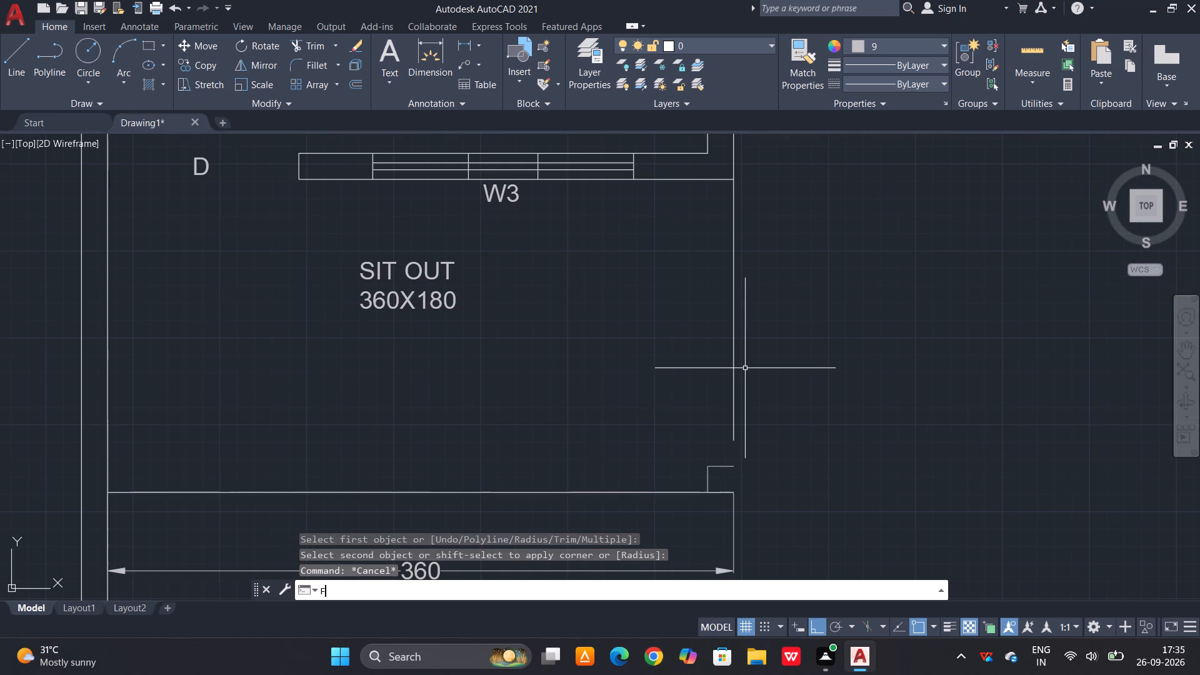
key(space)
click(731, 402)
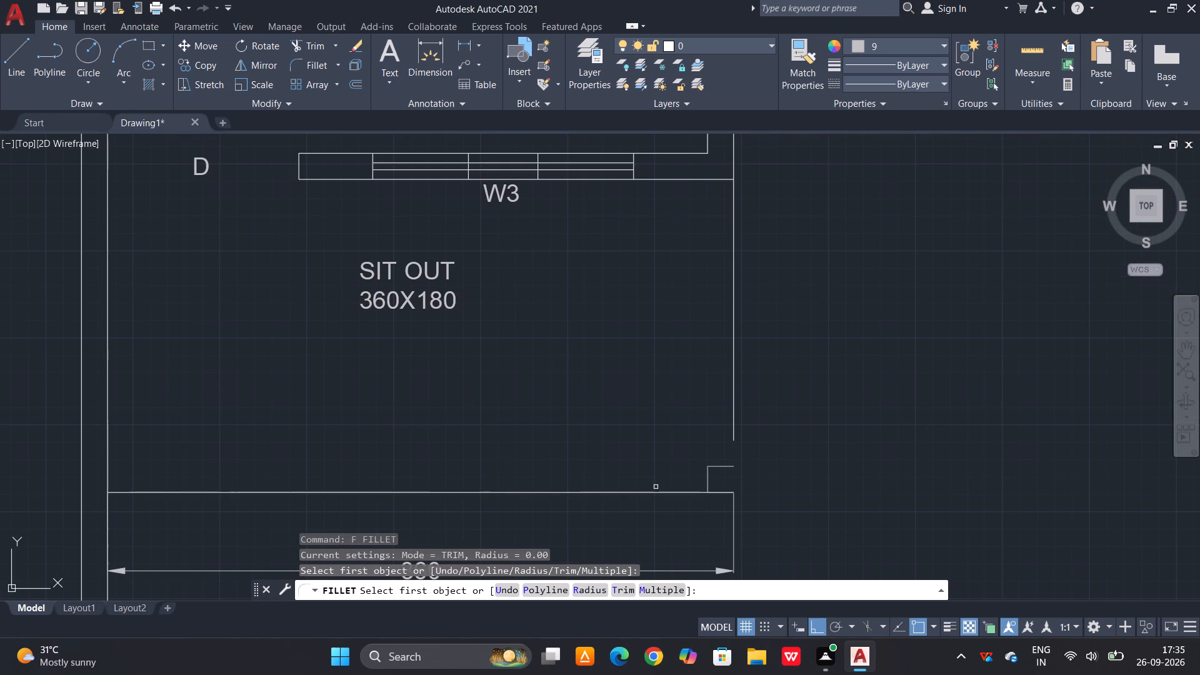
click(655, 491)
click(734, 433)
scroll(734, 456, down, 3)
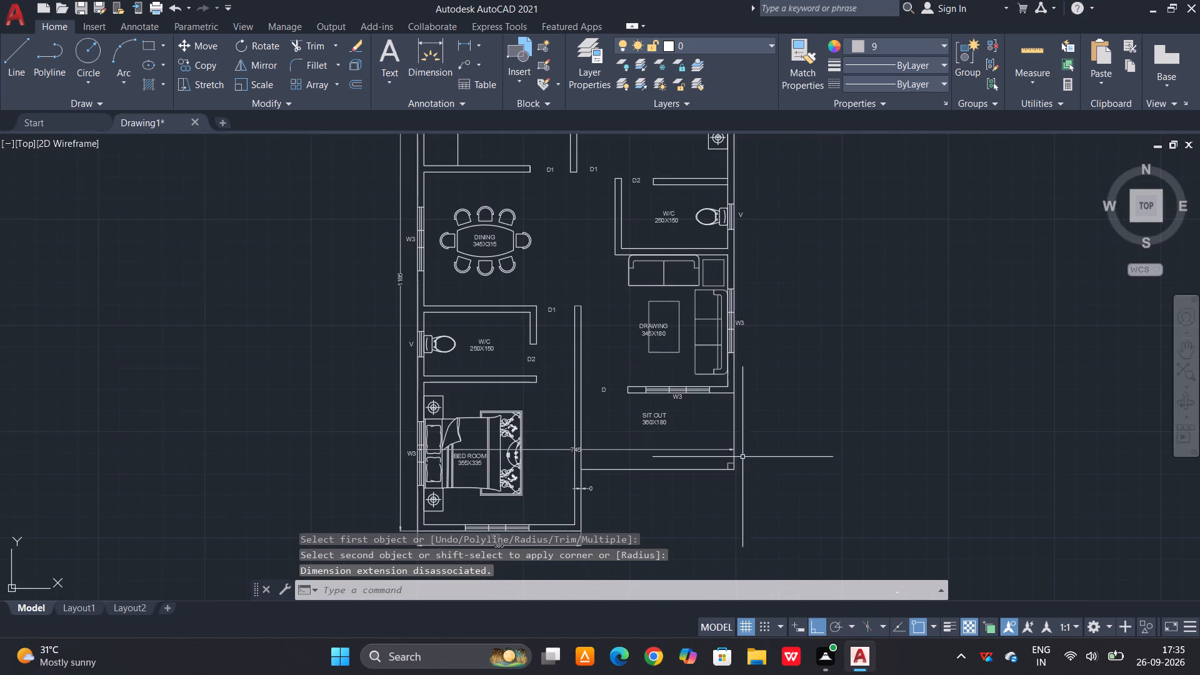
key(Escape)
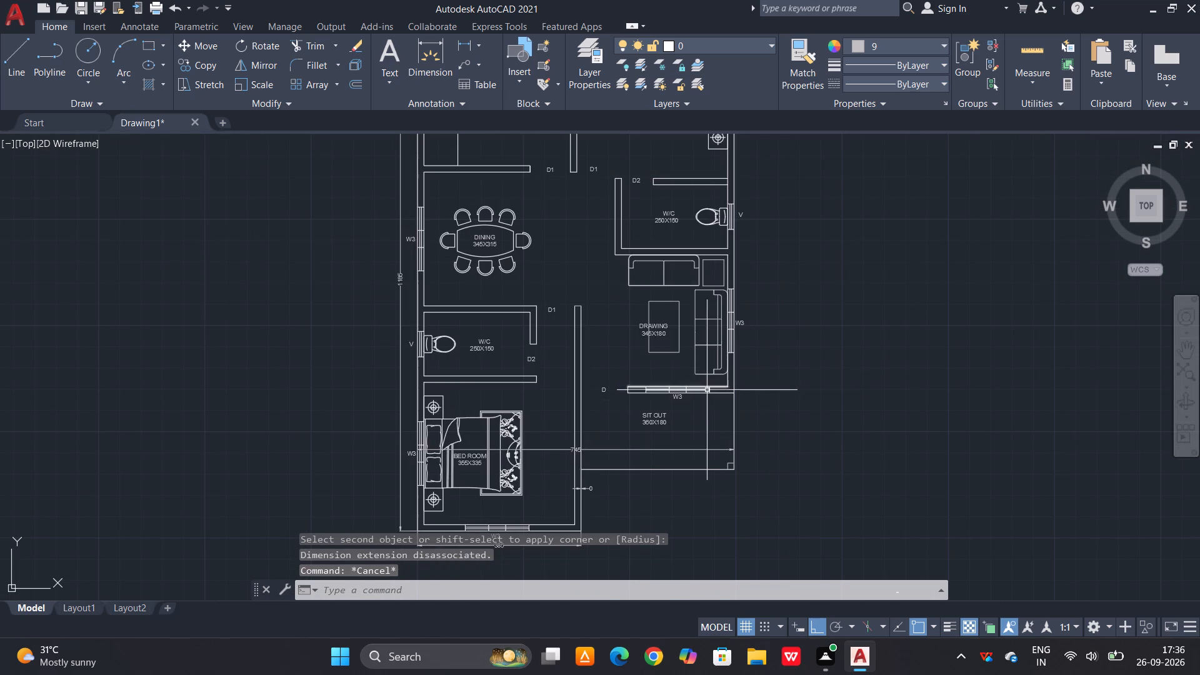
Delete the 745 overall width dimension crossing the lower bedroom and sit out.
scroll(662, 421, down, 2)
scroll(680, 462, up, 2)
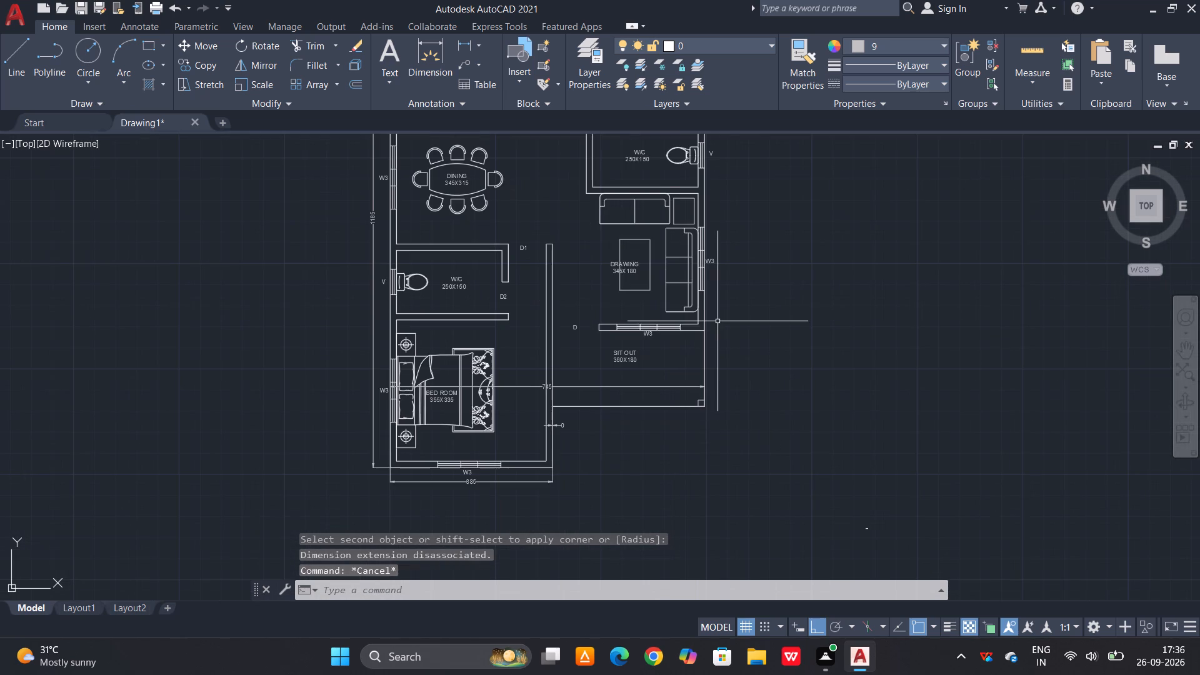
middle_drag(721, 321, 726, 375)
scroll(611, 439, up, 2)
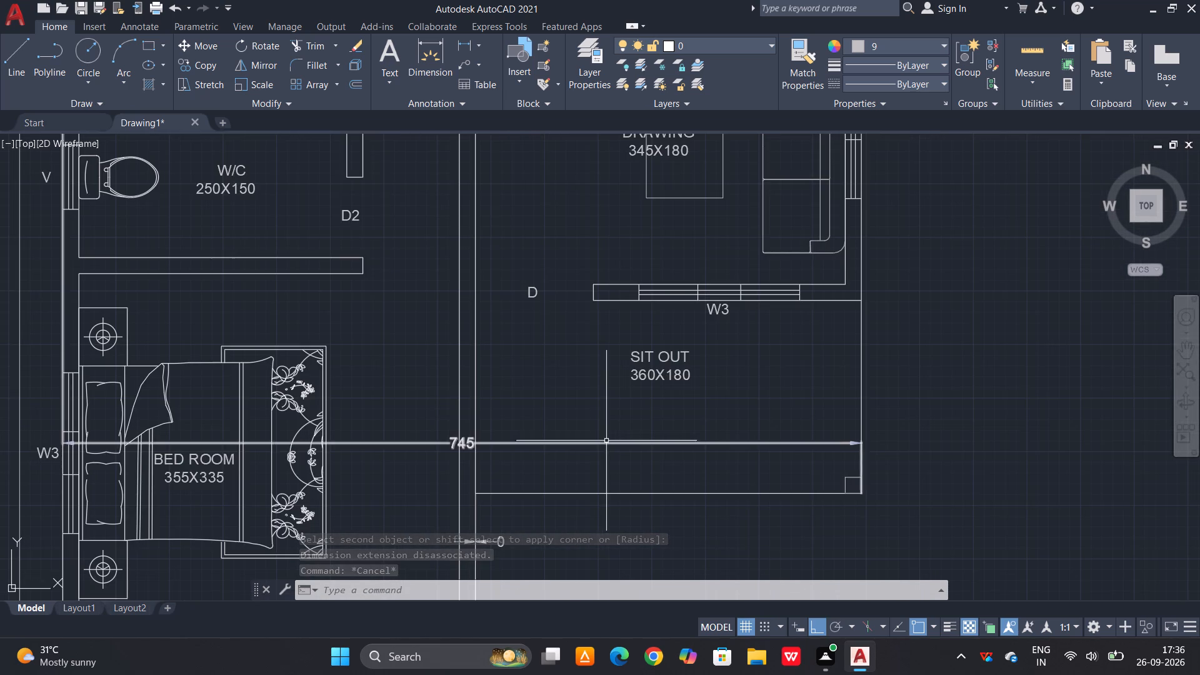
drag(607, 429, 607, 438)
click(581, 457)
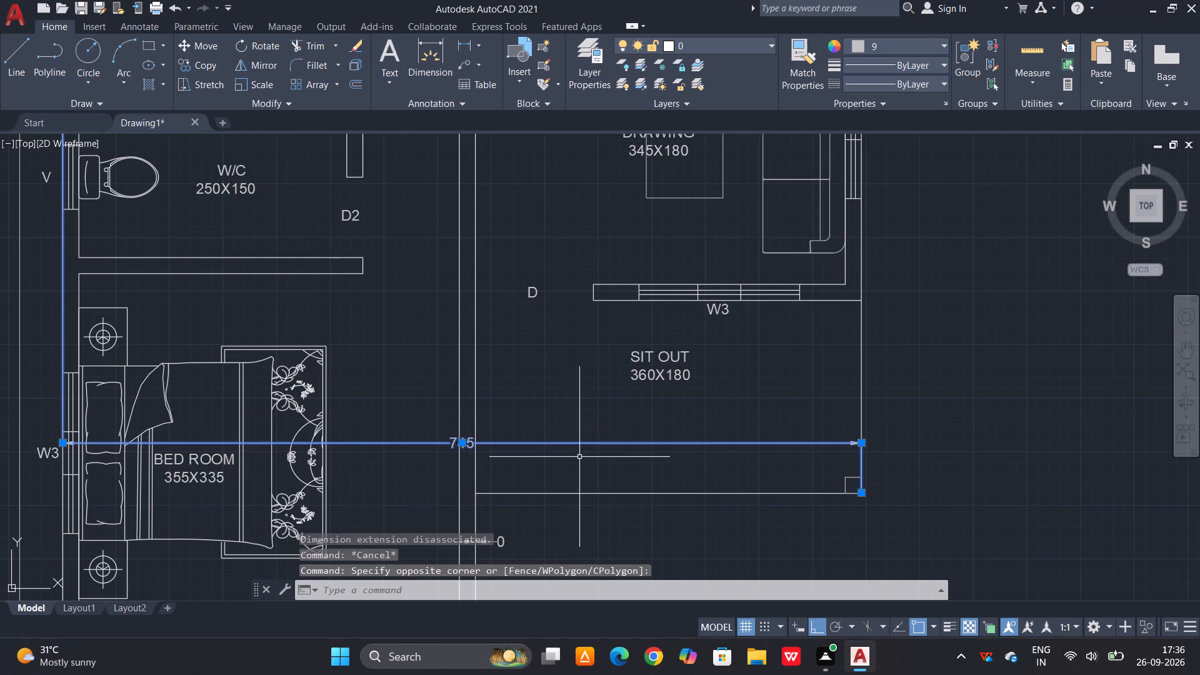
key(Delete)
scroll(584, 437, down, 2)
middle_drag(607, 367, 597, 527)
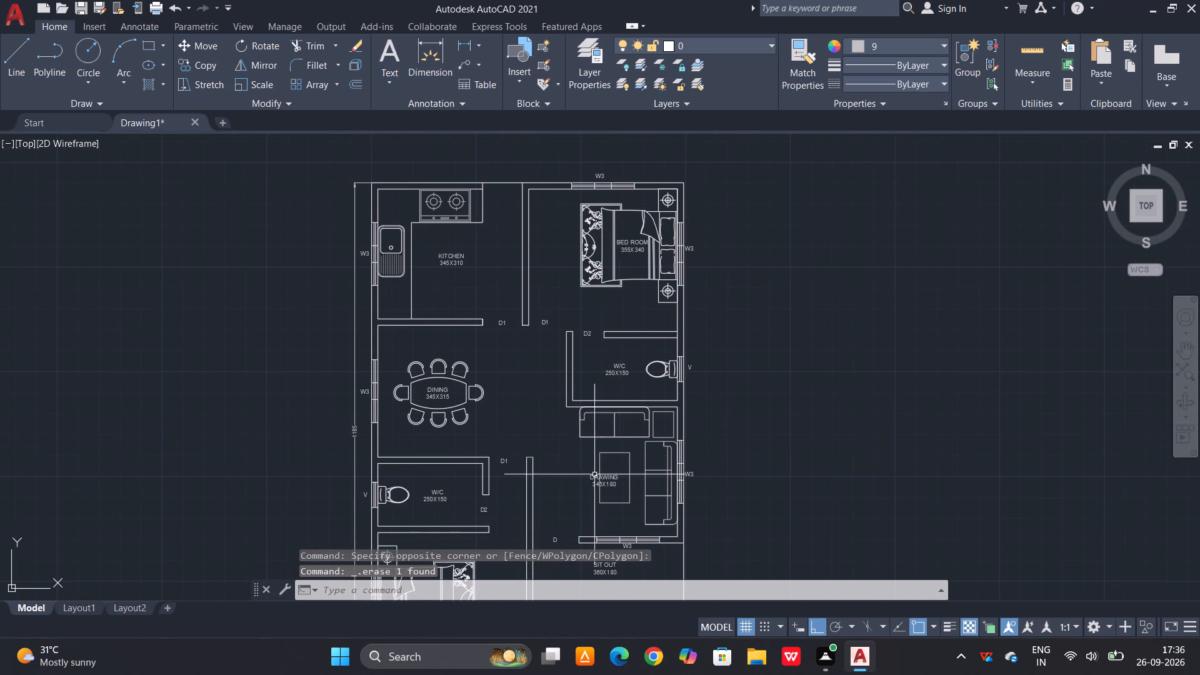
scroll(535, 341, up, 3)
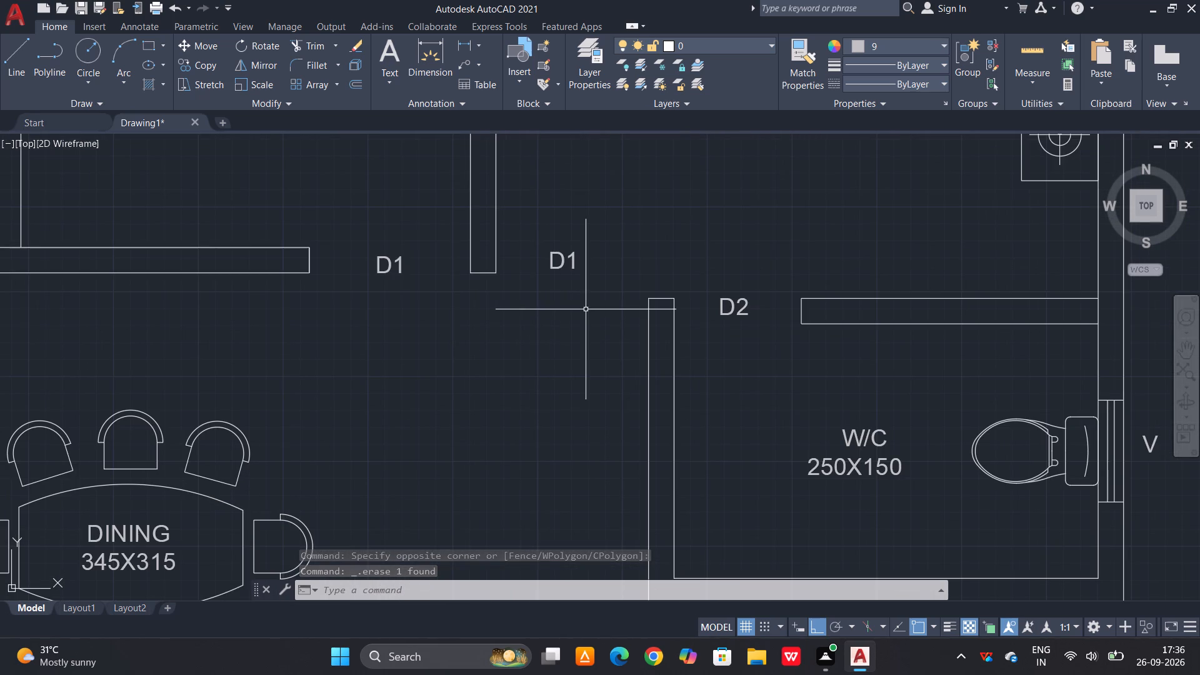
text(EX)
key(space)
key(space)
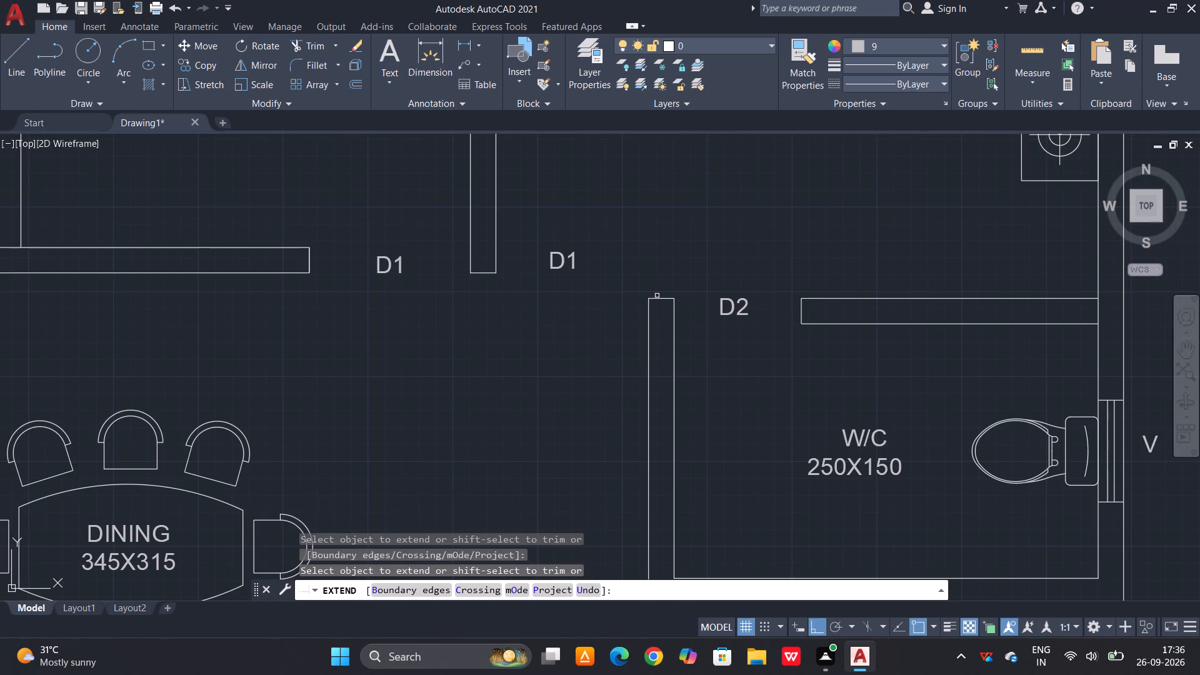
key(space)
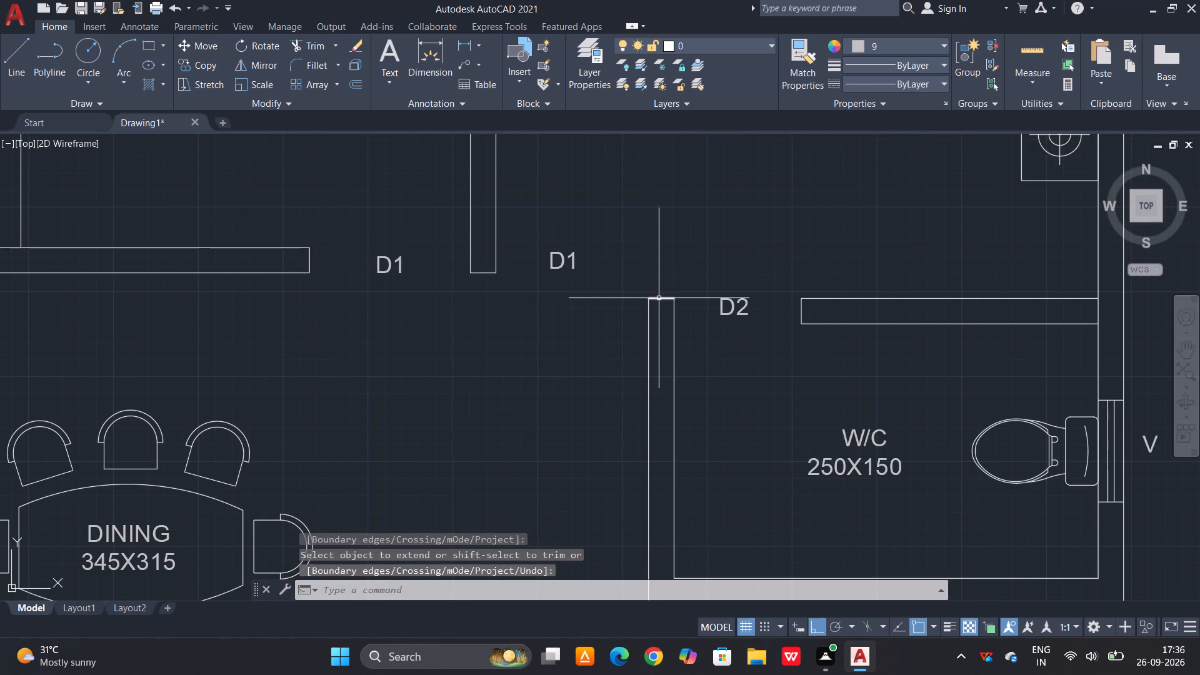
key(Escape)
Extend the end line of the right-hand W/C's left wall across to the dining room's outer wall.
text(EX)
key(space)
key(space)
scroll(647, 306, down, 1)
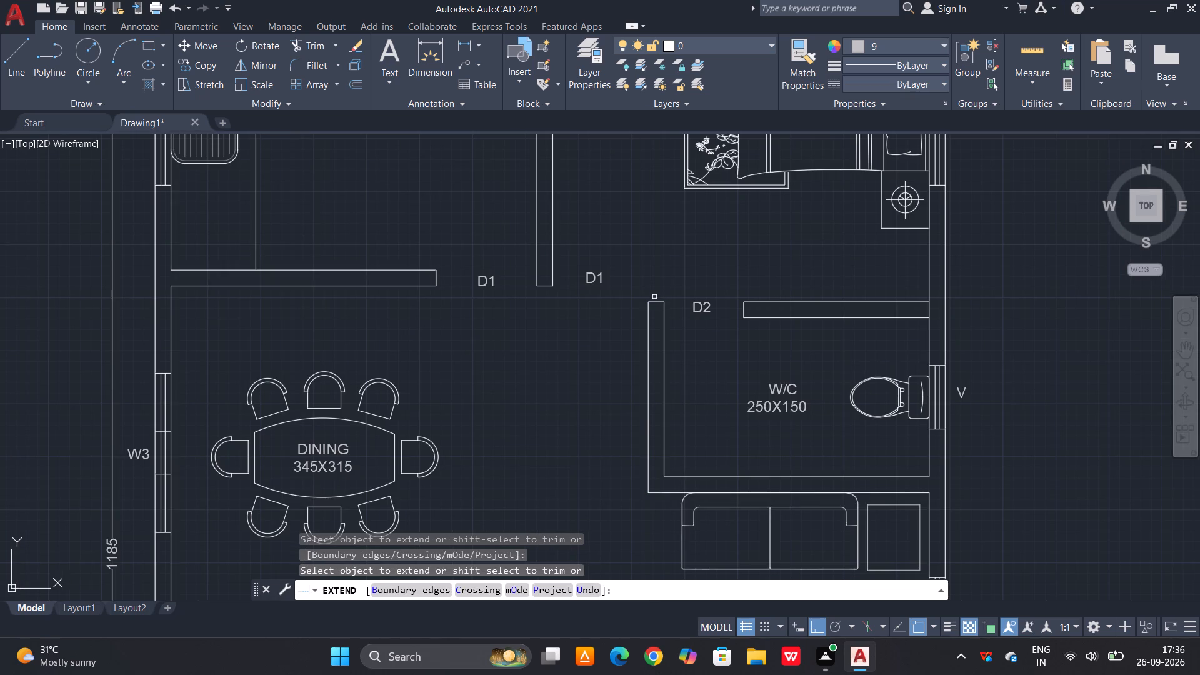
click(652, 300)
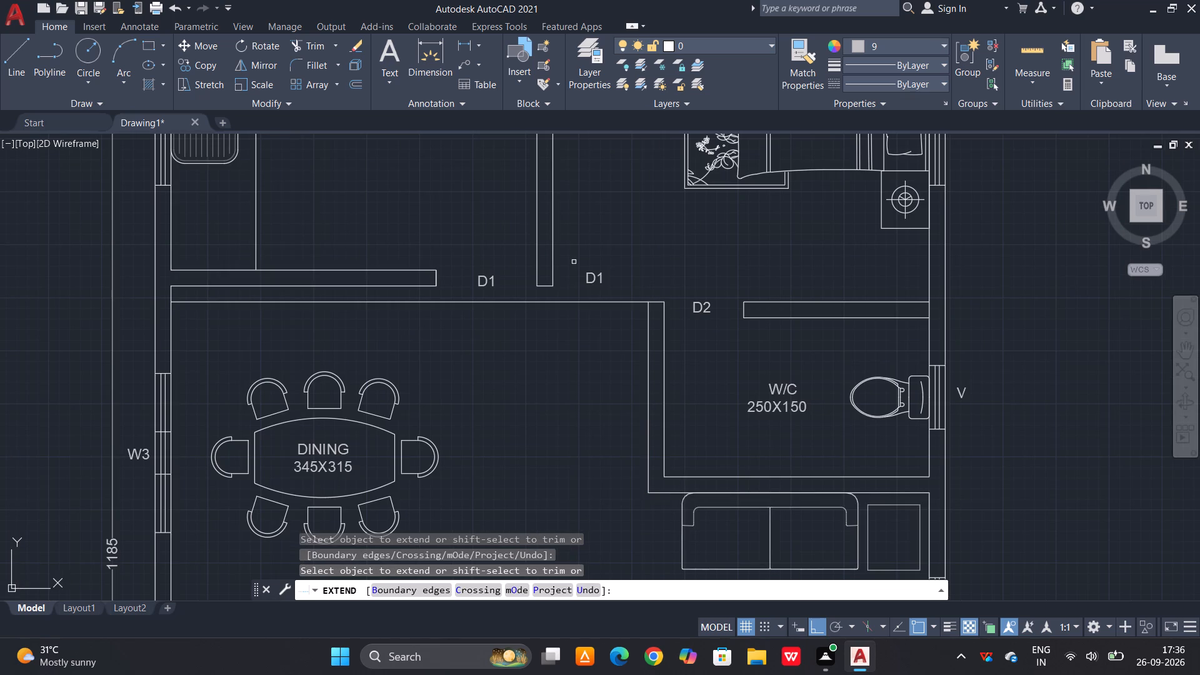
key(Escape)
Extend both lines of the wall between the kitchen and upper bedroom down to the extended horizontal line.
key(e)
key(x)
key(space)
key(space)
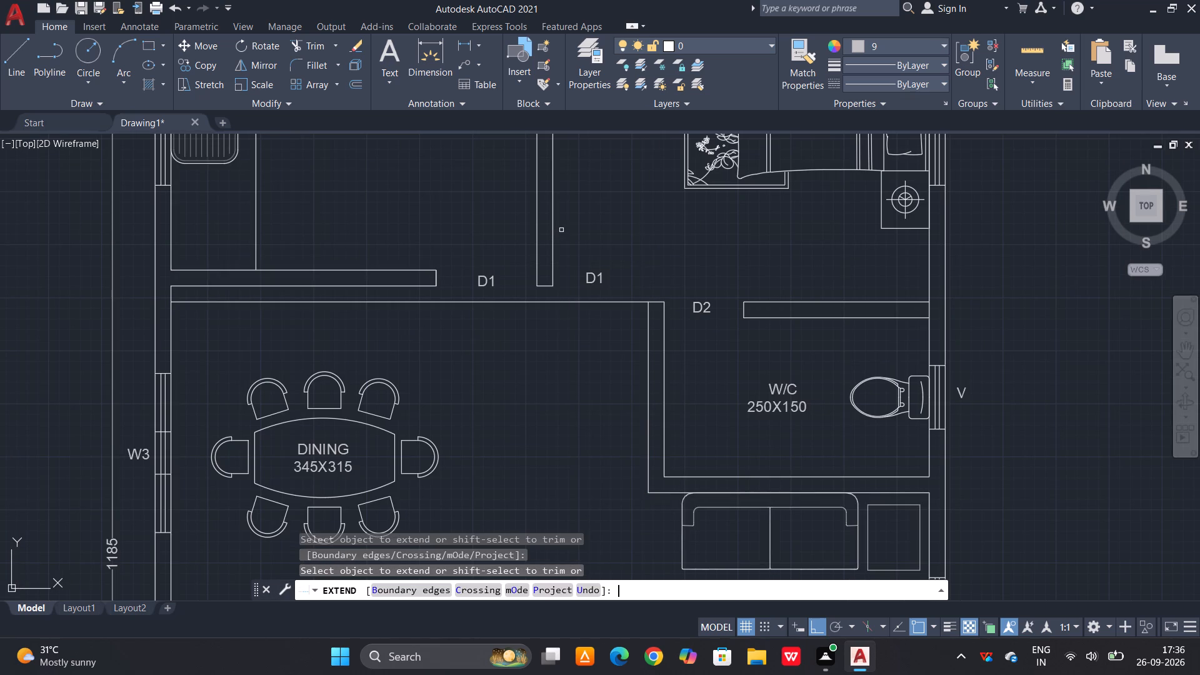
click(561, 230)
drag(531, 248, 543, 248)
click(576, 242)
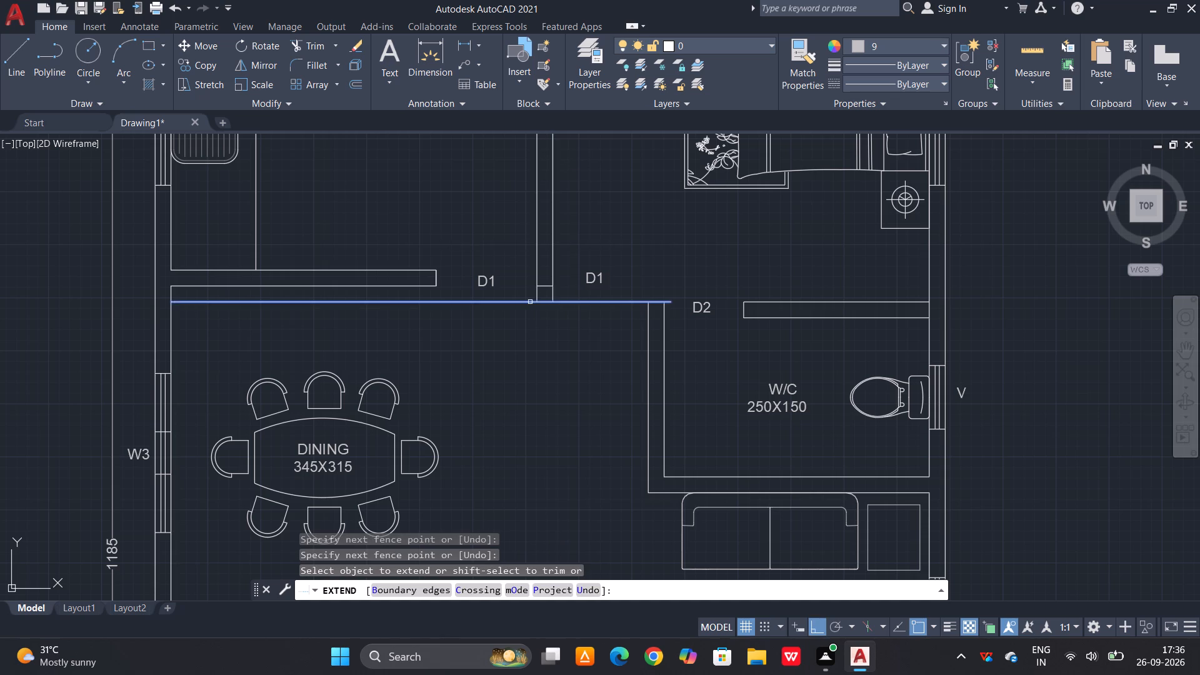
scroll(530, 302, up, 1)
key(Escape)
Delete the old end line inside the extended wall between the kitchen and upper bedroom.
click(554, 276)
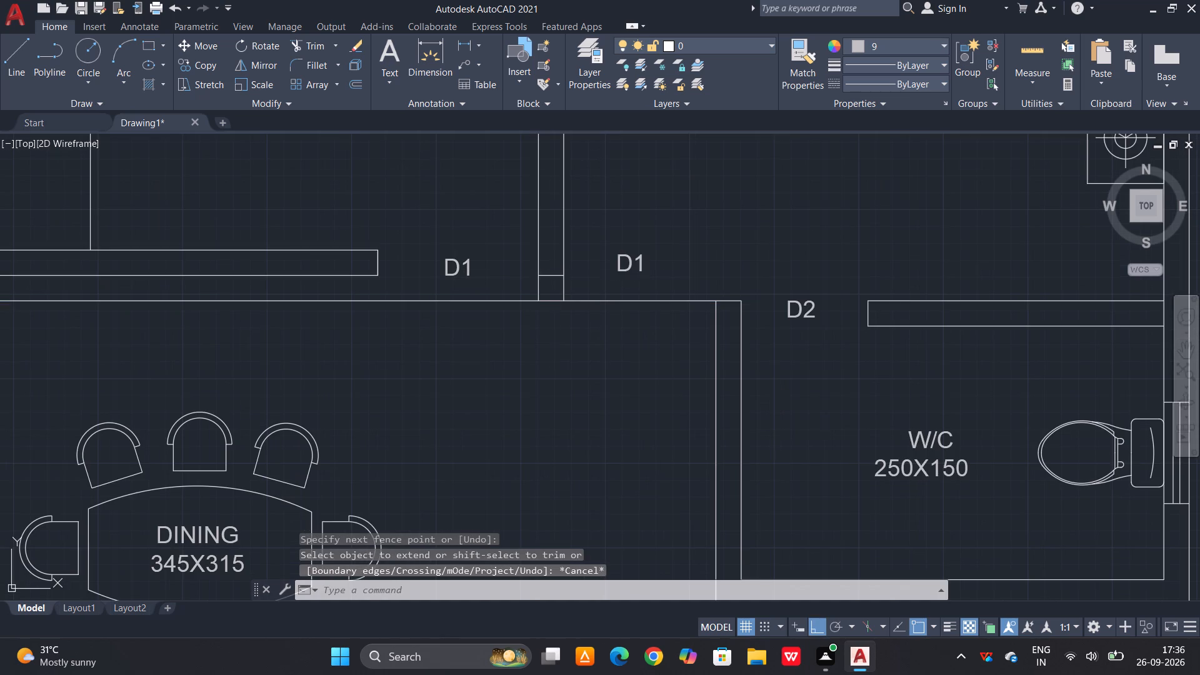
key(BackSpace)
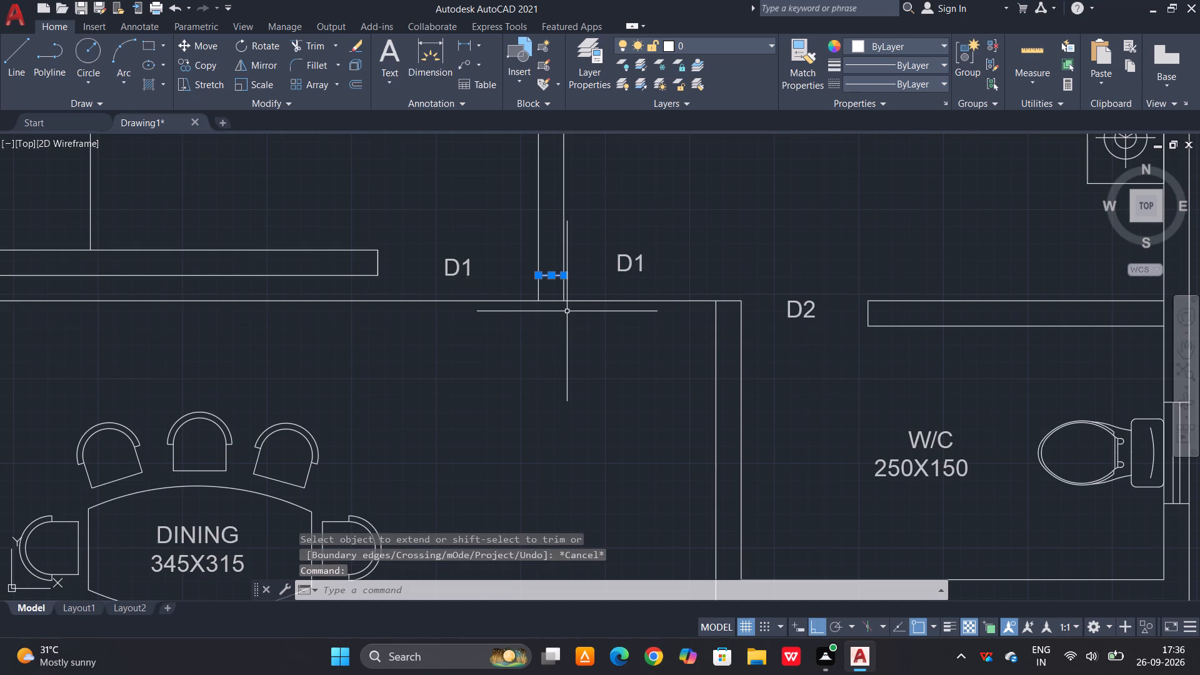
key(Delete)
Trim the horizontal line on both sides of the partition, leaving only the end lines of the two walls.
text(TR)
key(space)
key(space)
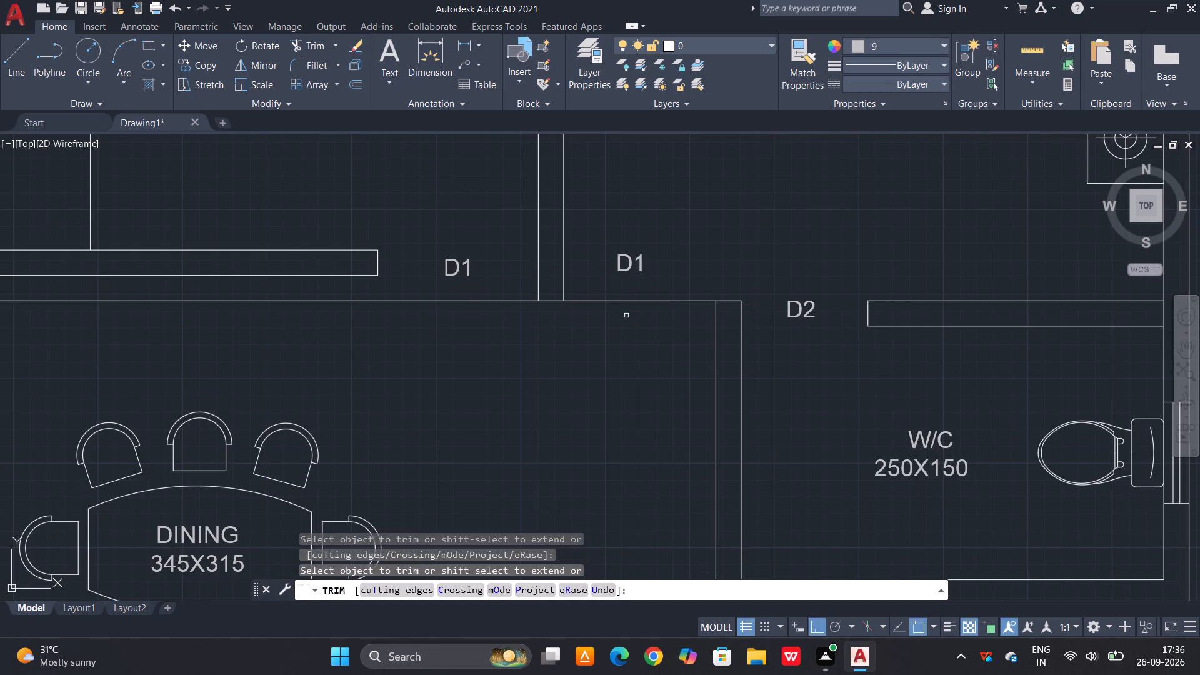
click(635, 288)
click(591, 348)
click(487, 289)
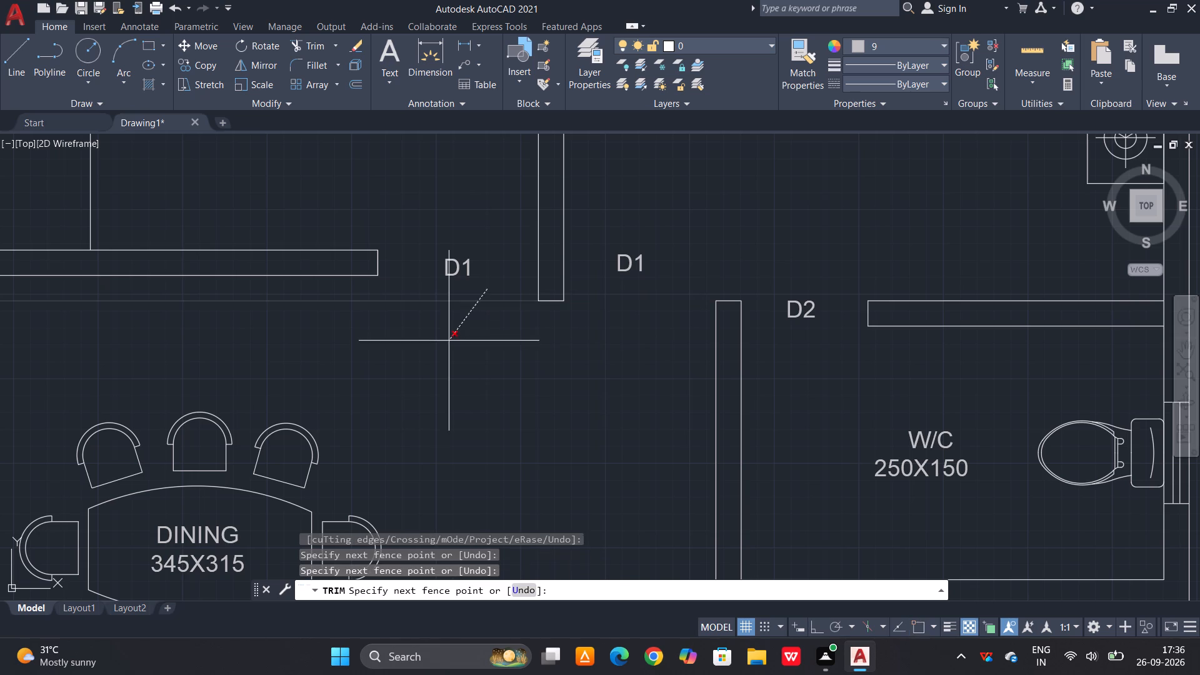
click(449, 341)
key(Escape)
Move the upper bedroom's D1 door label down into line with the lengthened wall's end.
click(631, 263)
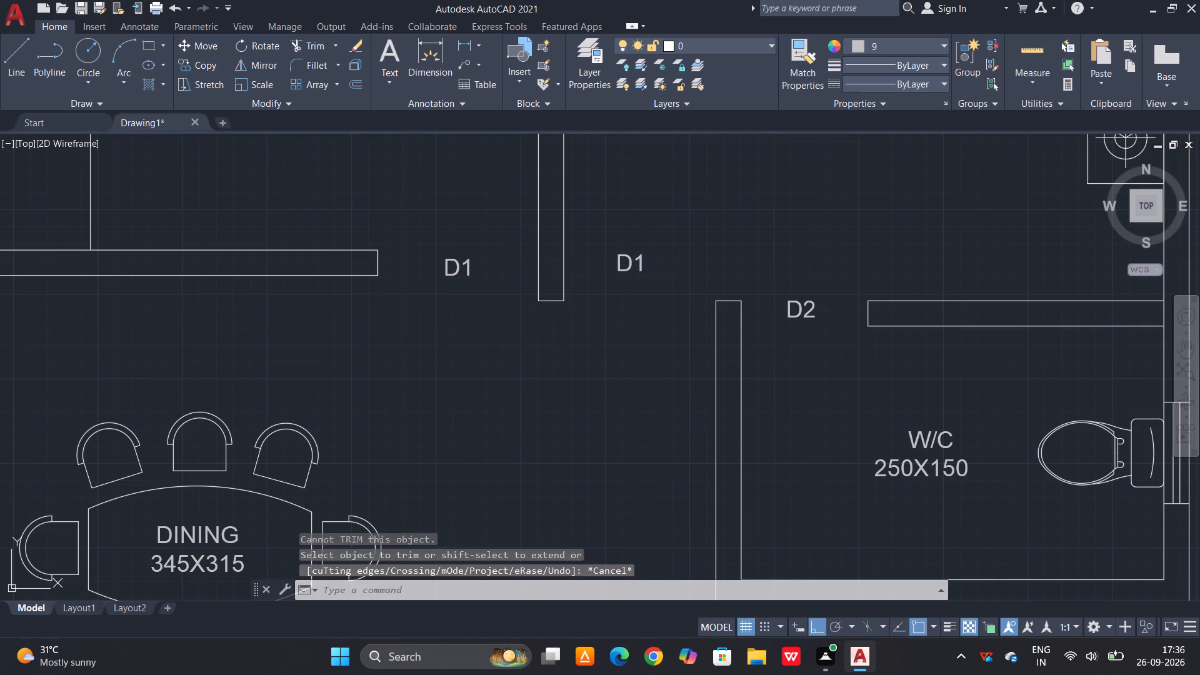
key(m)
key(space)
drag(632, 259, 636, 294)
click(636, 294)
Dimension the plan's right side from the upper bedroom's outer corner to the sit out's front corner, placed outside the wall.
scroll(640, 277, down, 2)
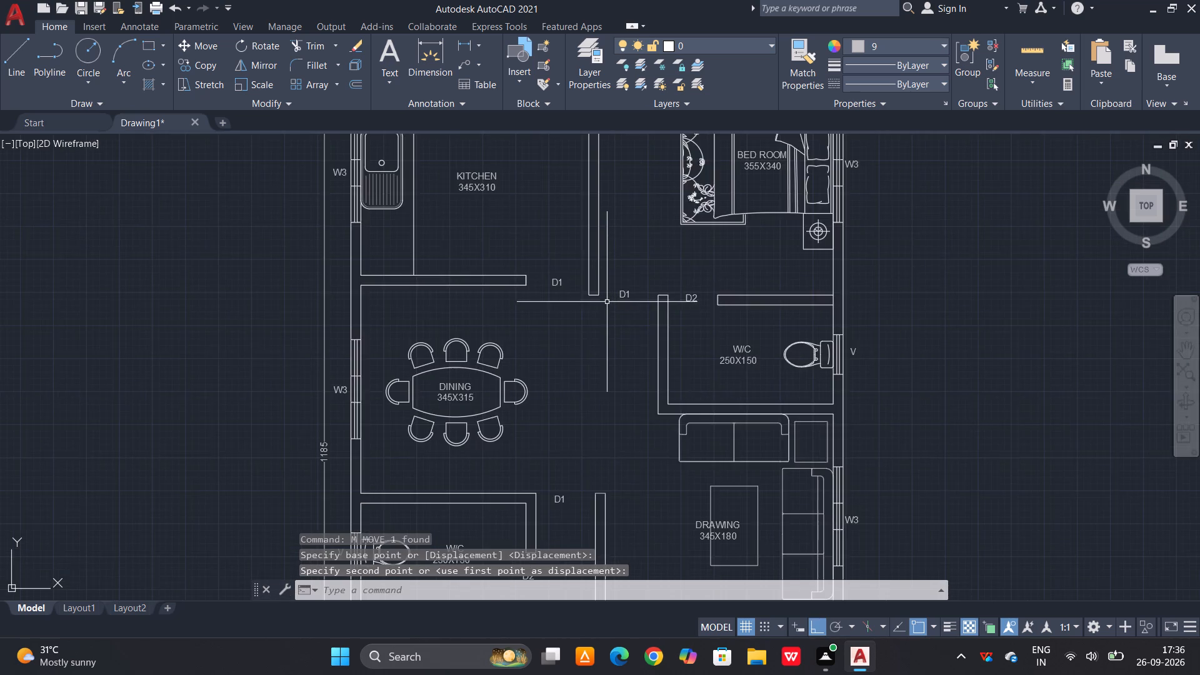
scroll(609, 311, down, 2)
text(DIM)
key(space)
scroll(733, 212, up, 3)
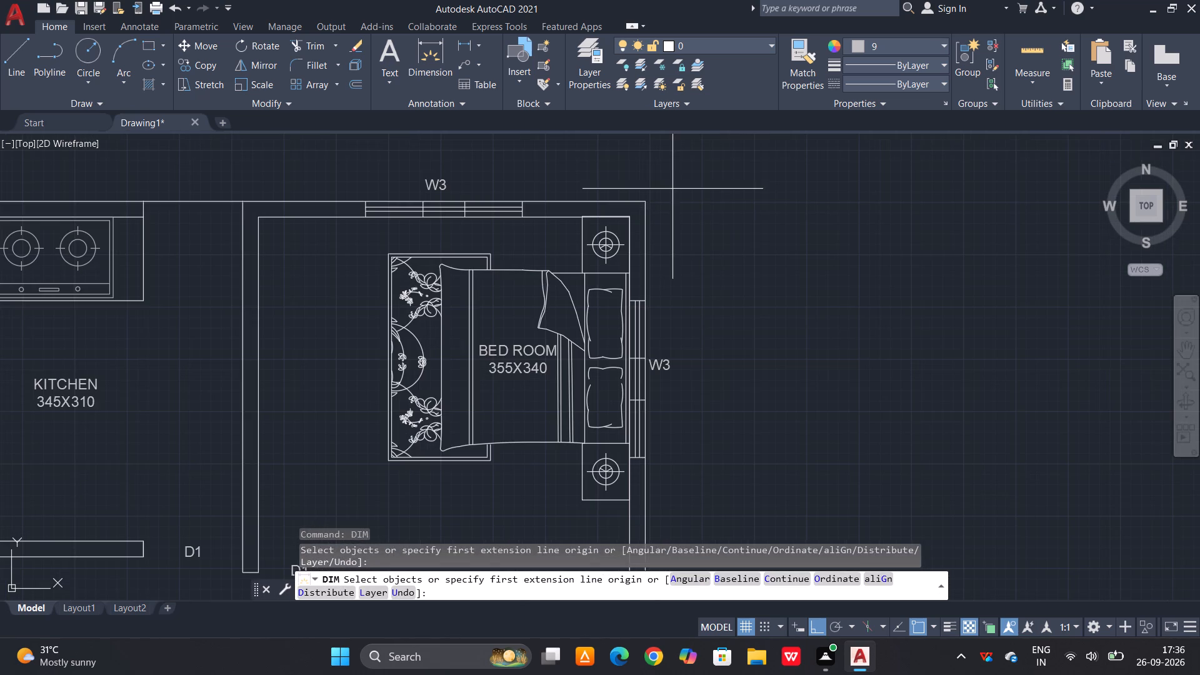
click(647, 204)
scroll(650, 169, down, 3)
scroll(658, 437, up, 1)
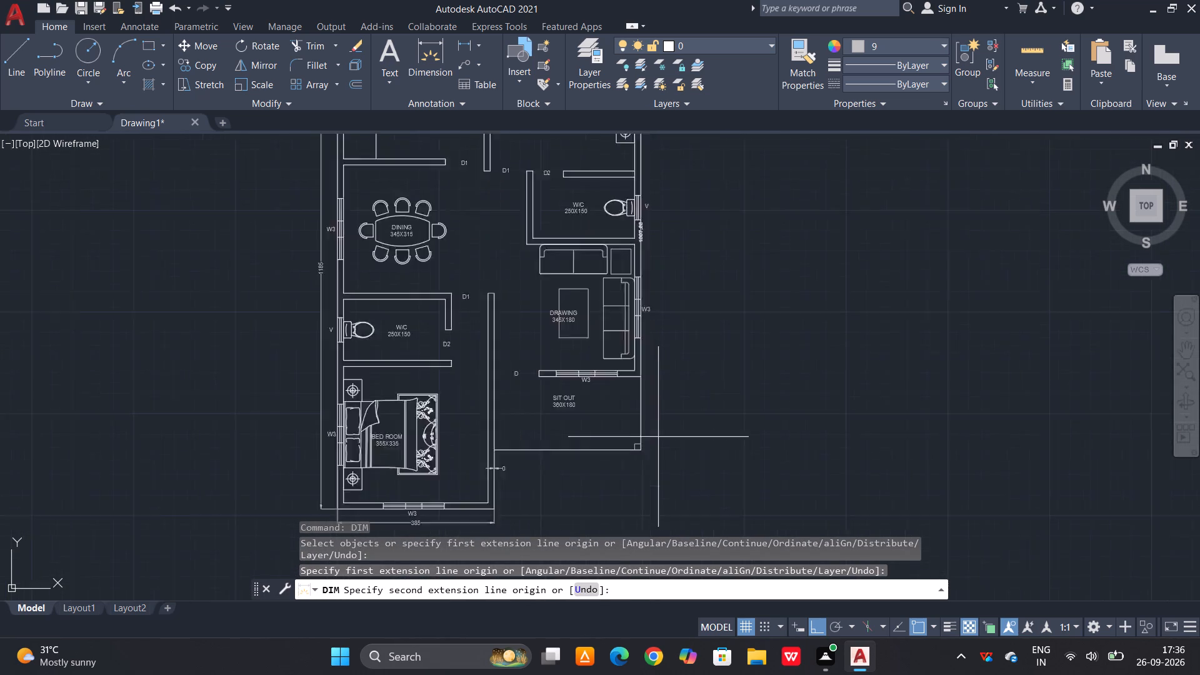
scroll(658, 437, up, 2)
click(612, 469)
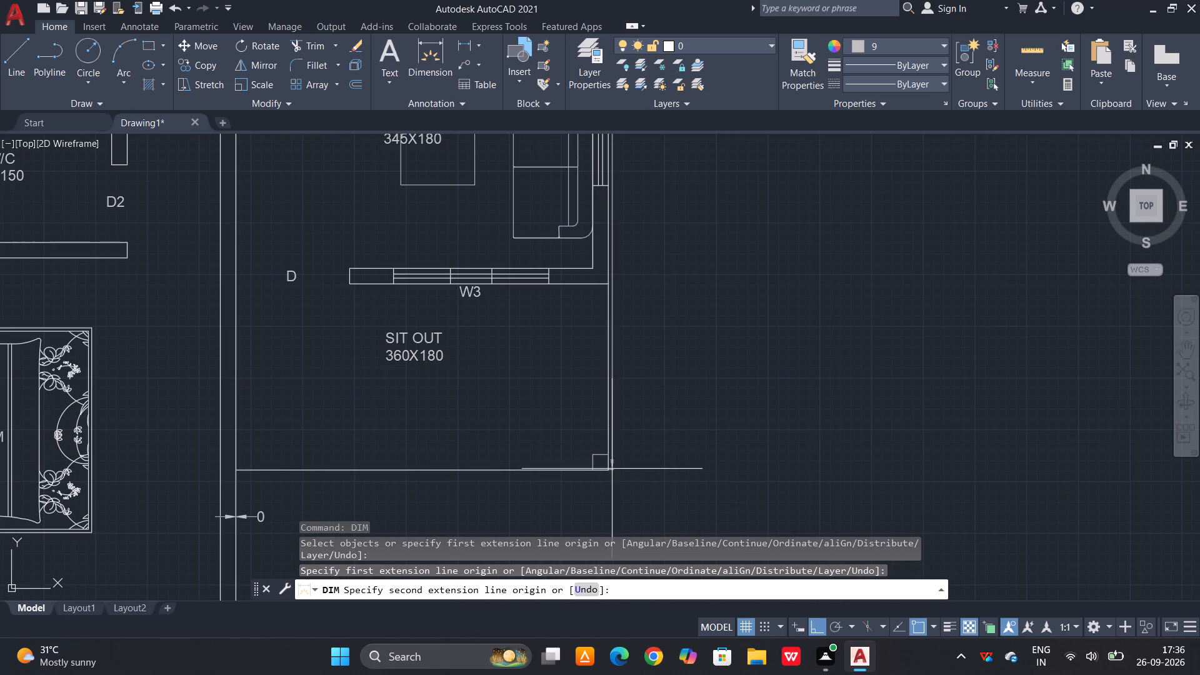
scroll(635, 458, down, 2)
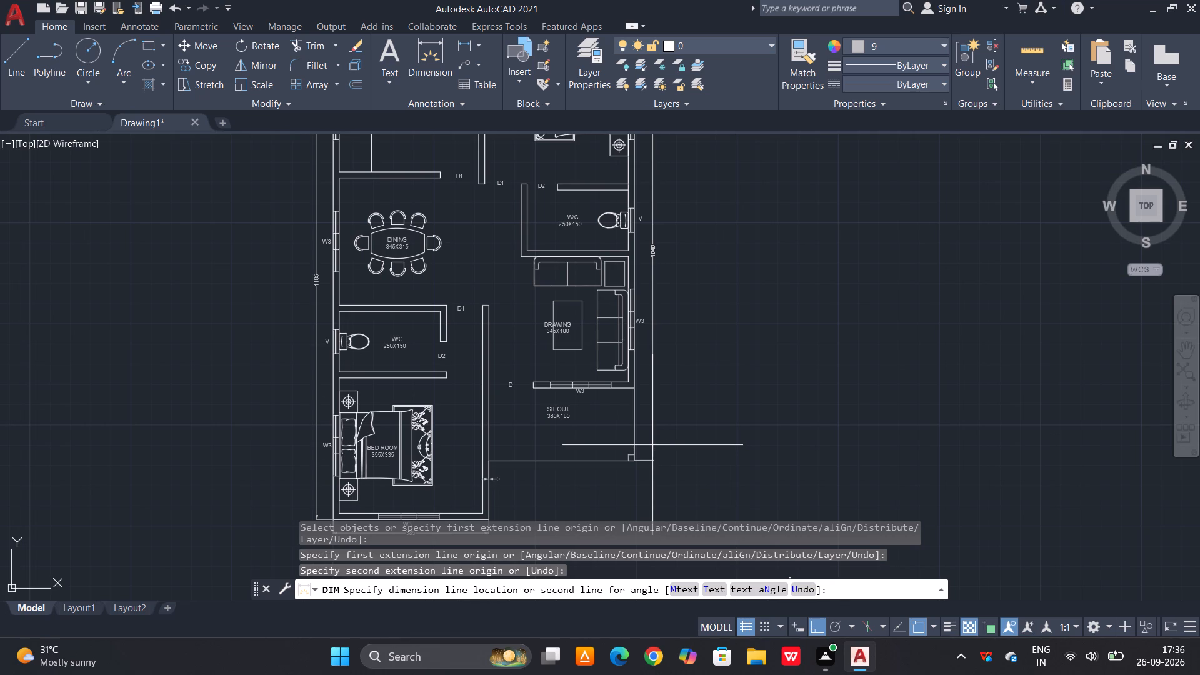
click(656, 445)
middle_drag(544, 490, 551, 456)
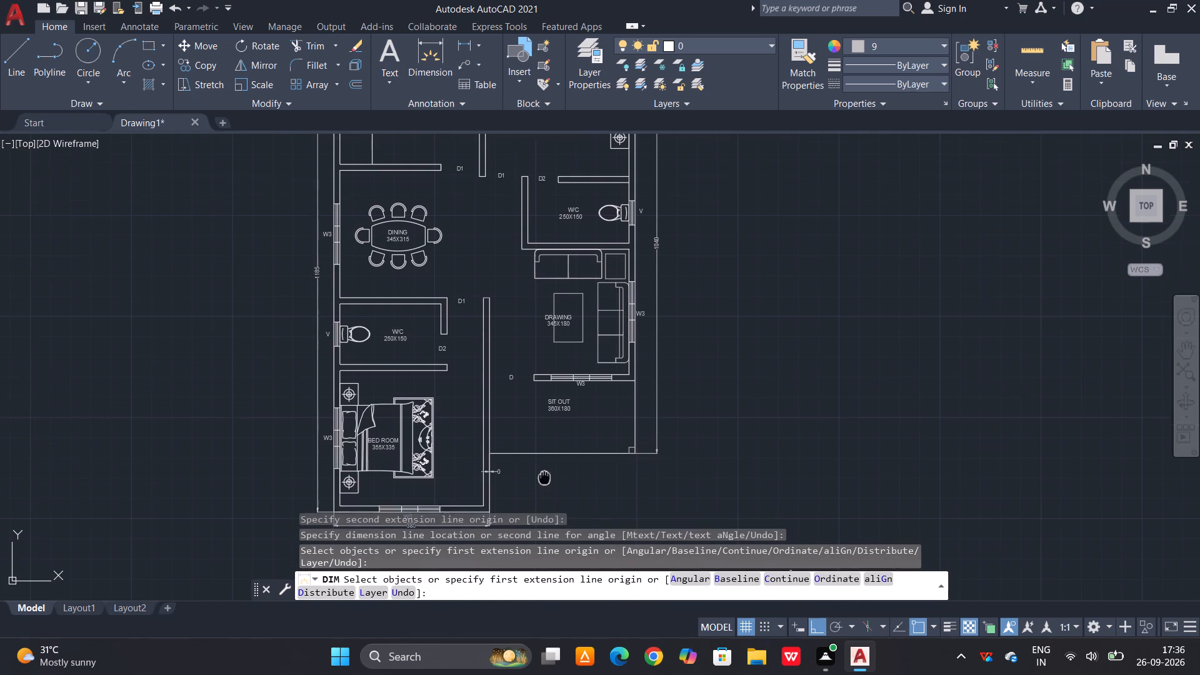
Delete the stray zero-length dimension on the lower bedroom's outer wall, just below the sit out's front edge.
middle_drag(551, 456, 556, 432)
scroll(544, 431, up, 3)
key(Escape)
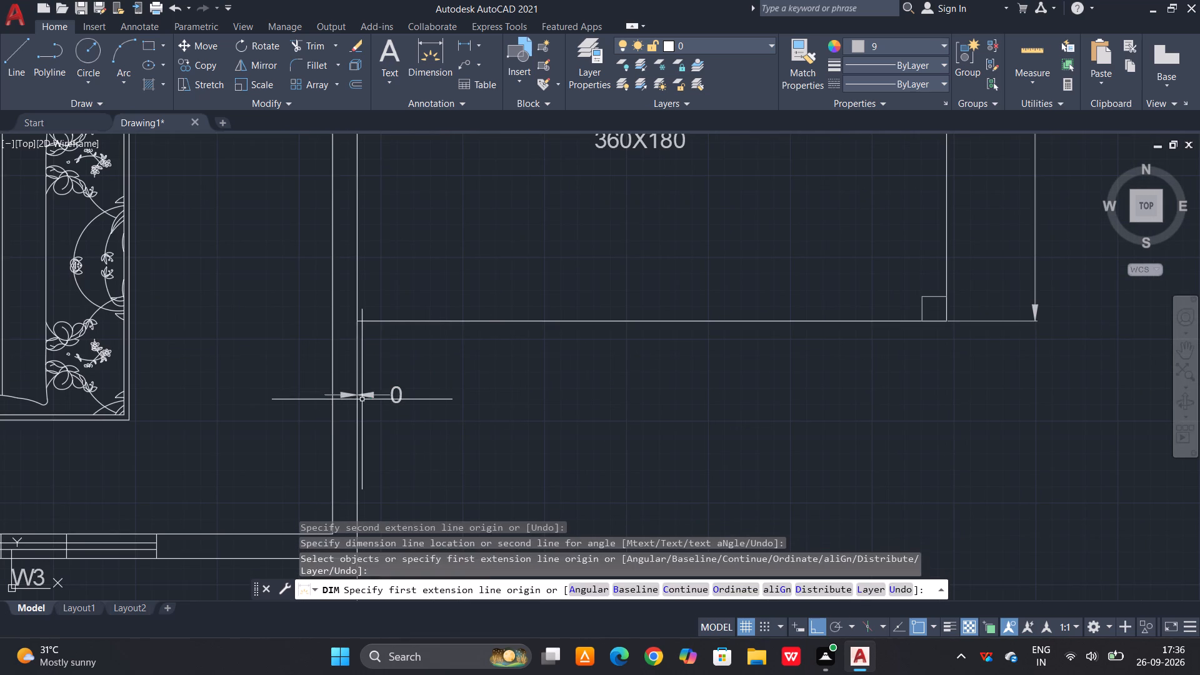
click(387, 394)
key(Delete)
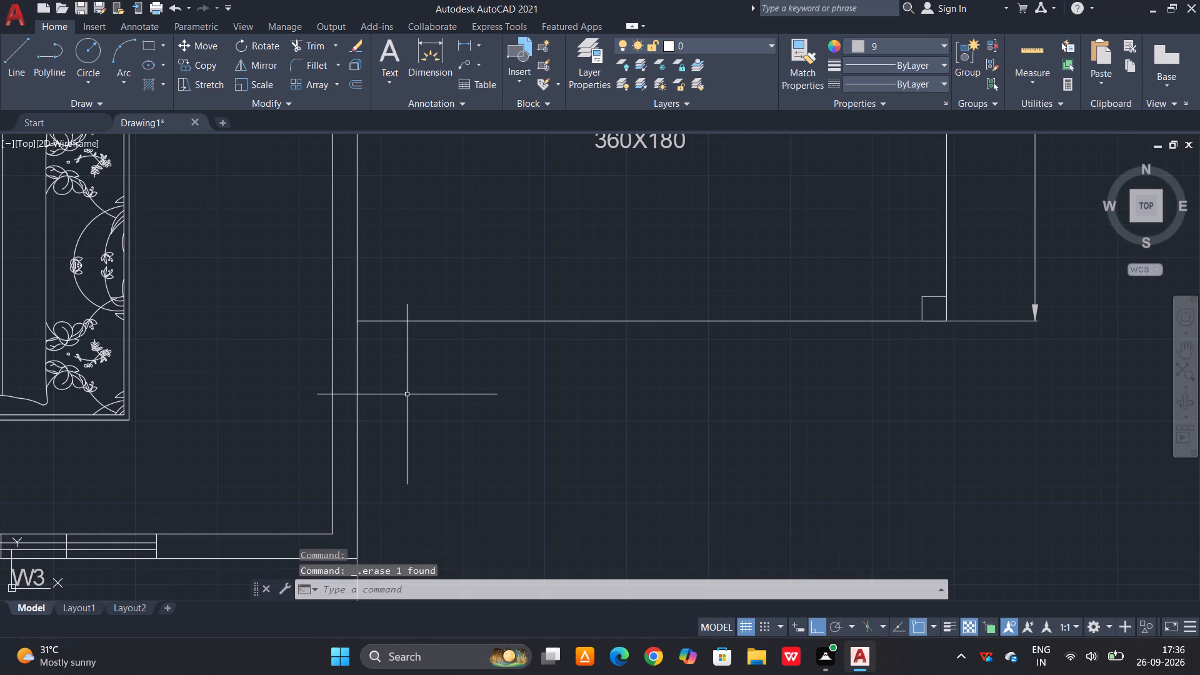
Dimension the sit out's front edge from the lower bedroom wall to its outer corner, placed just below the edge.
text(DIM)
key(space)
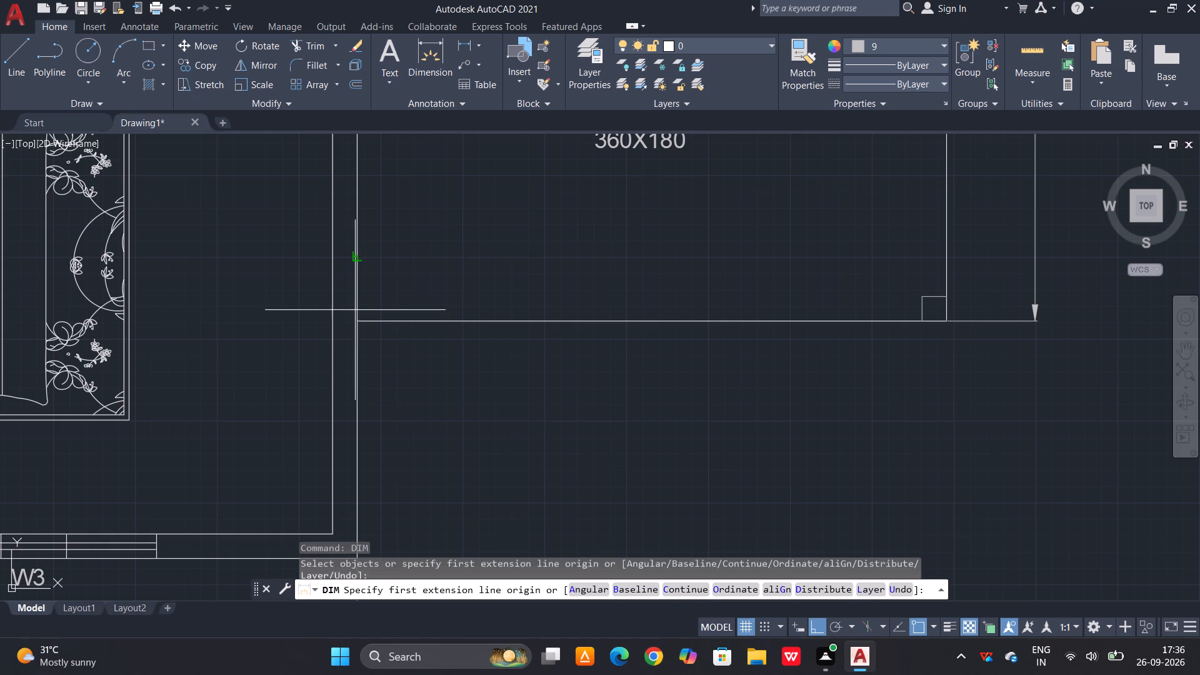
drag(362, 322, 368, 324)
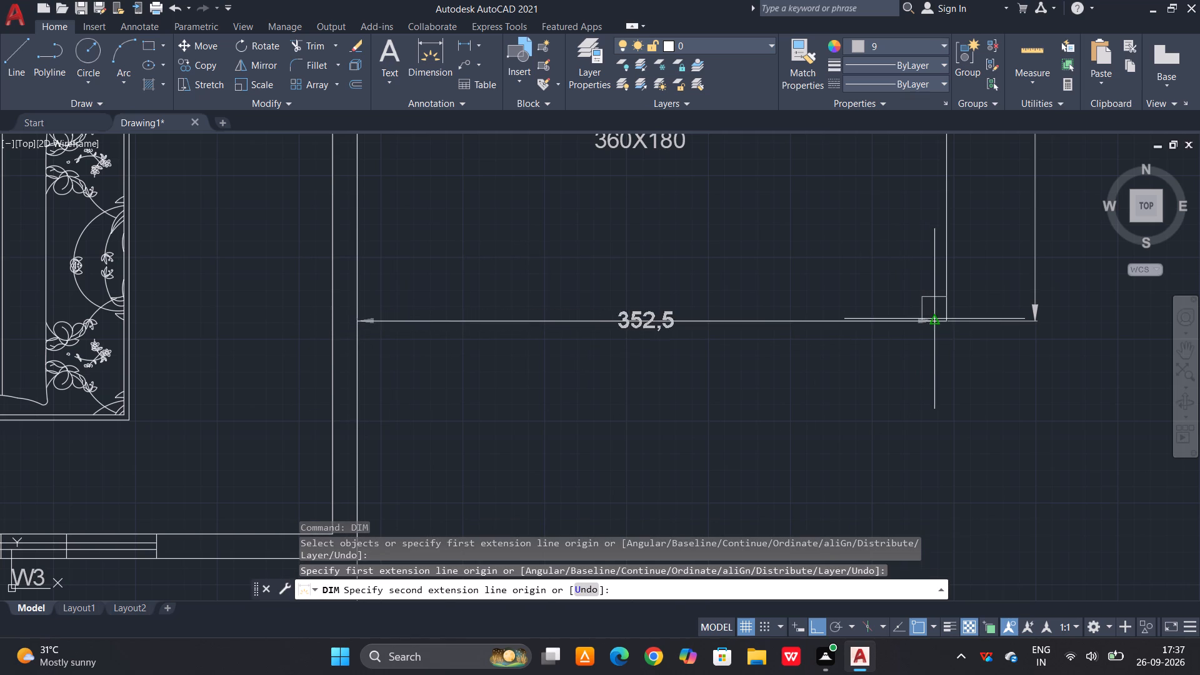
click(946, 320)
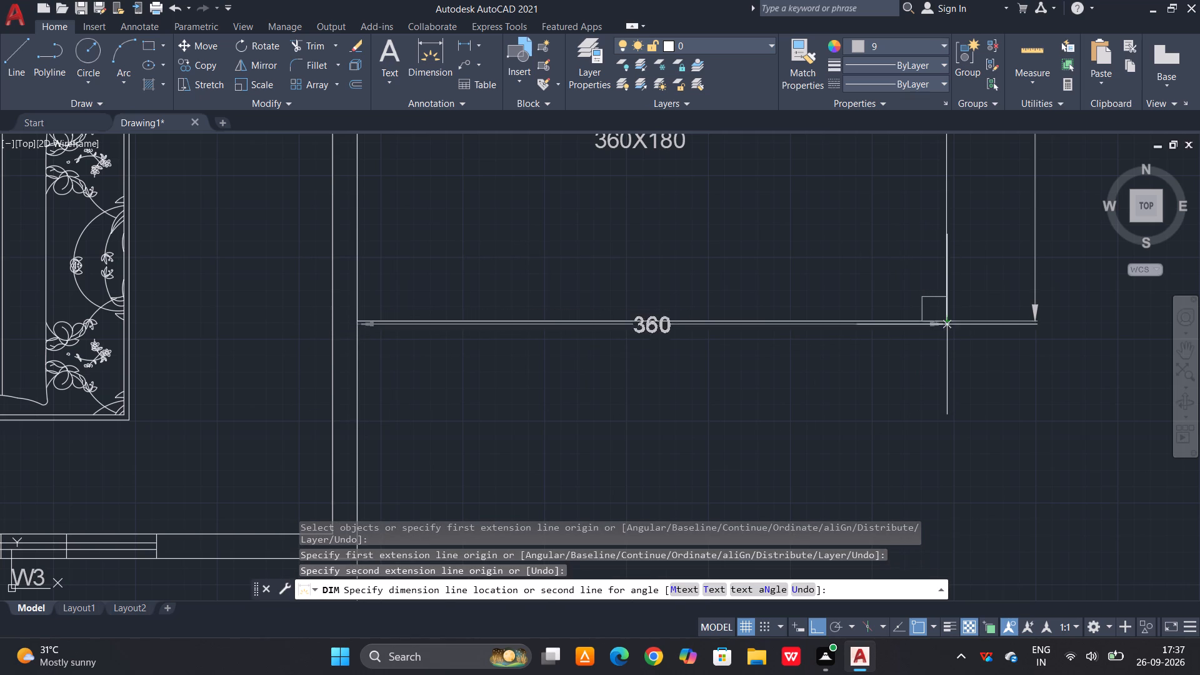
click(933, 360)
scroll(872, 314, down, 2)
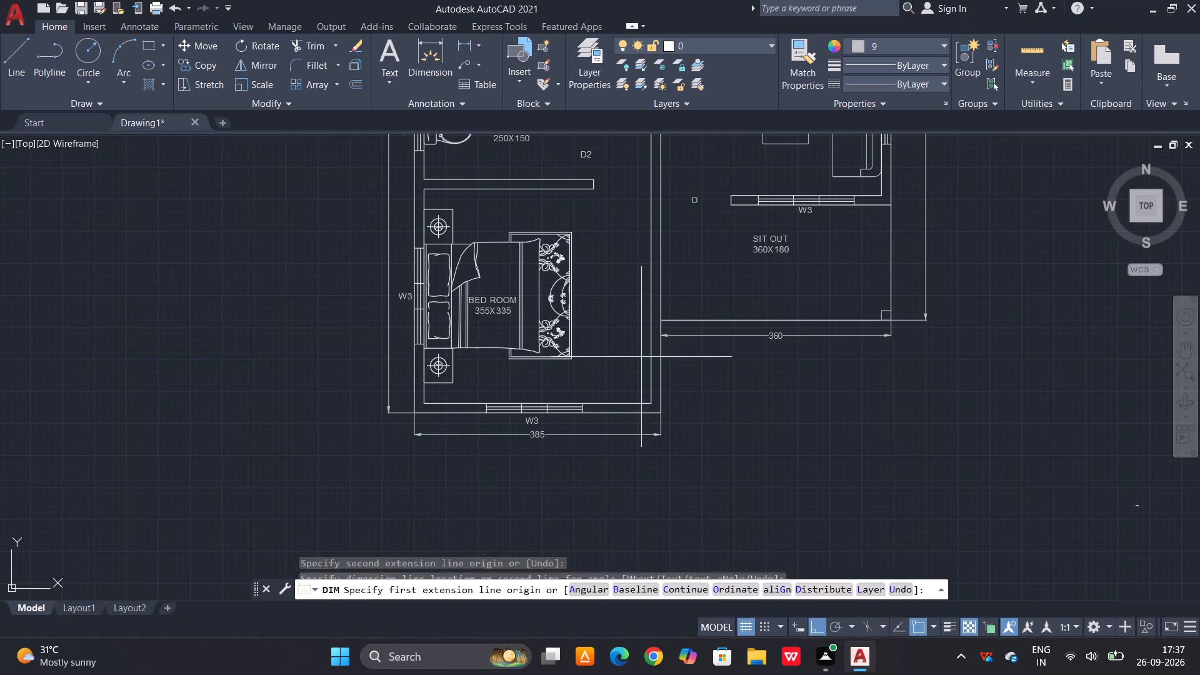
Dimension the lower bedroom wall's projection from the sit out's front edge to the bedroom's outer bottom corner, placed outside the wall.
scroll(644, 356, up, 2)
key(space)
key(space)
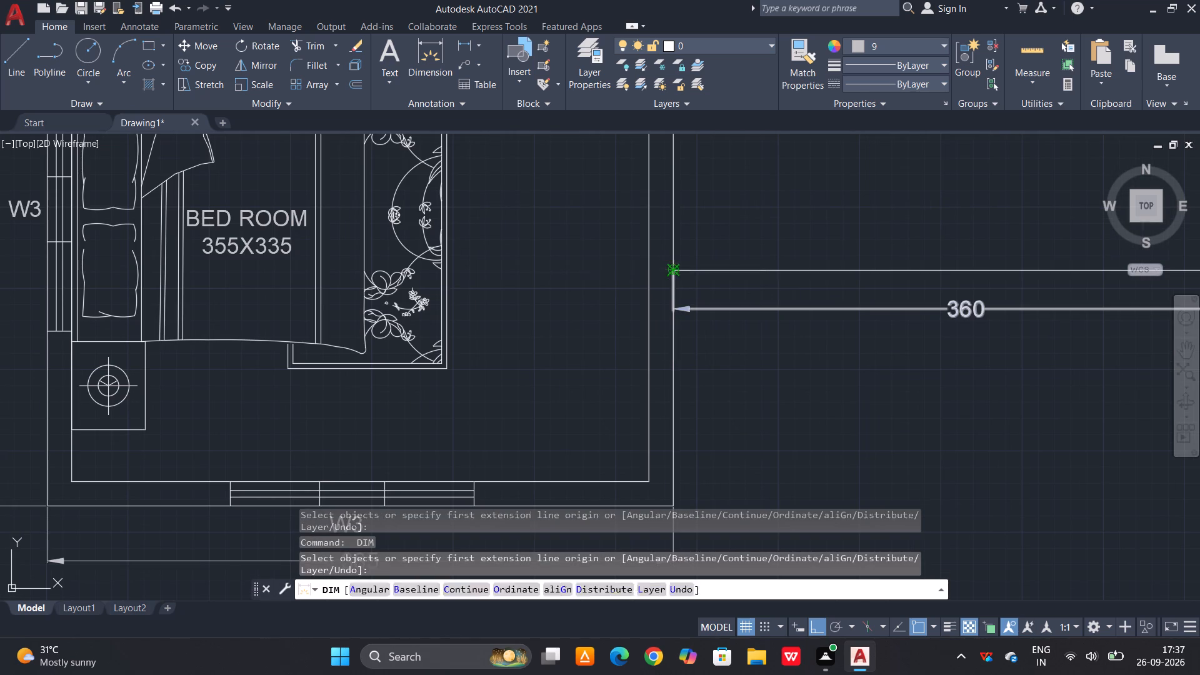
click(677, 271)
scroll(674, 319, down, 1)
scroll(656, 418, up, 1)
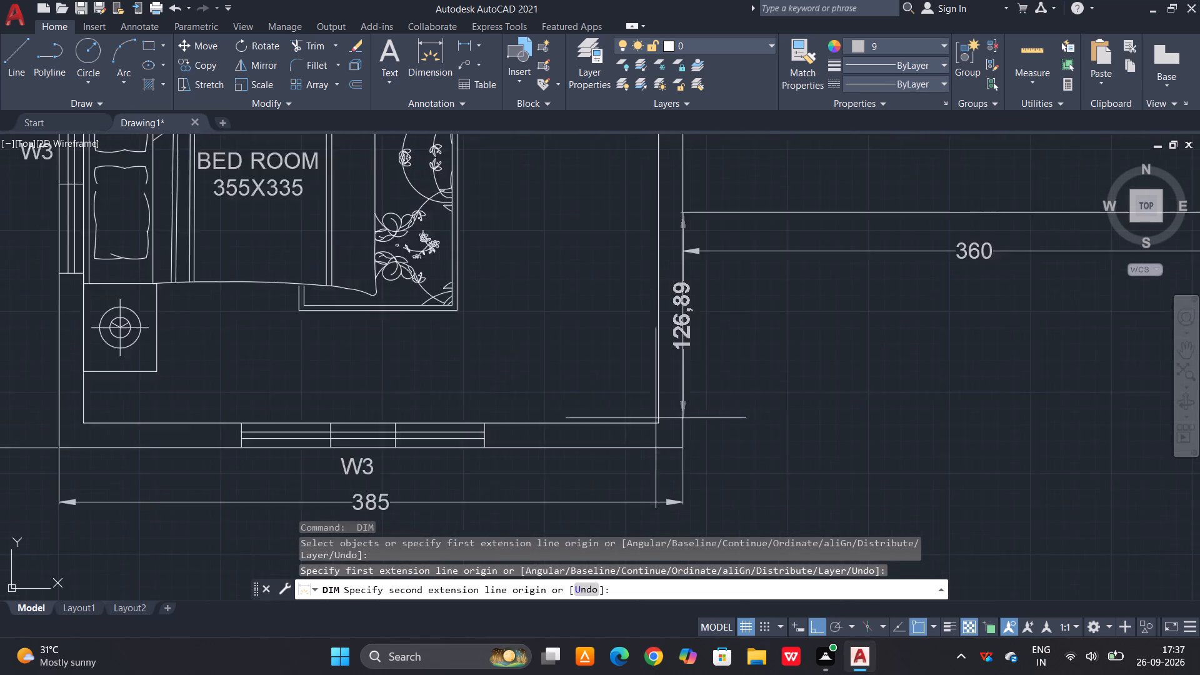
scroll(659, 418, up, 1)
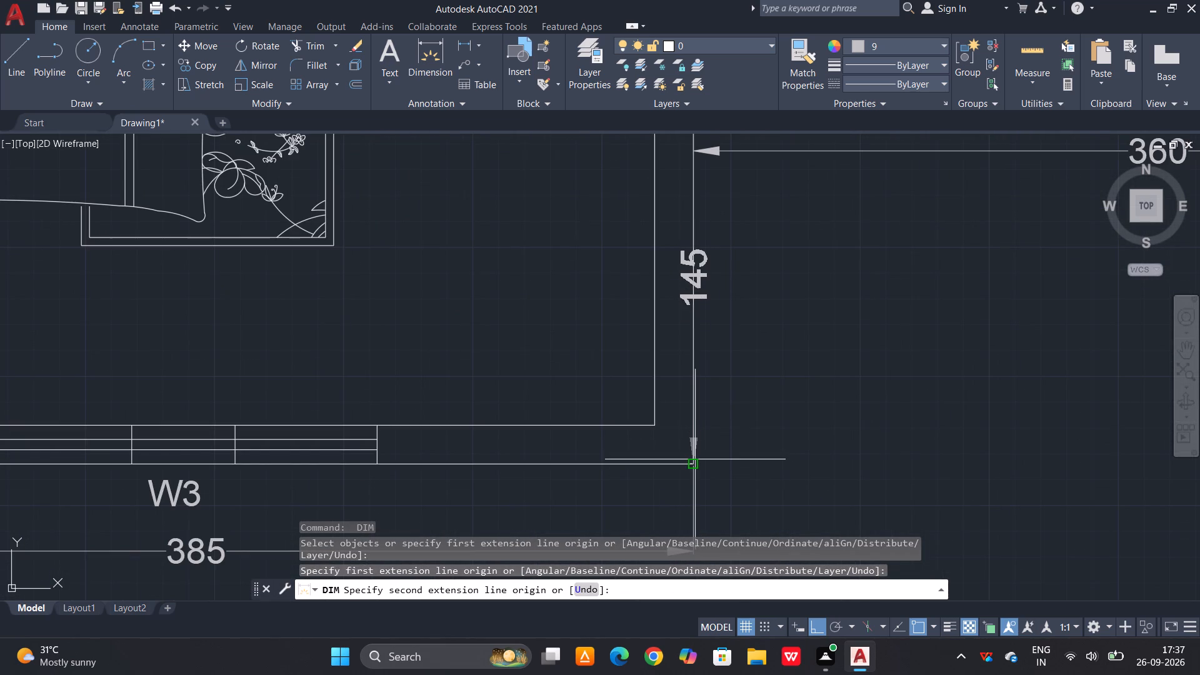
click(695, 464)
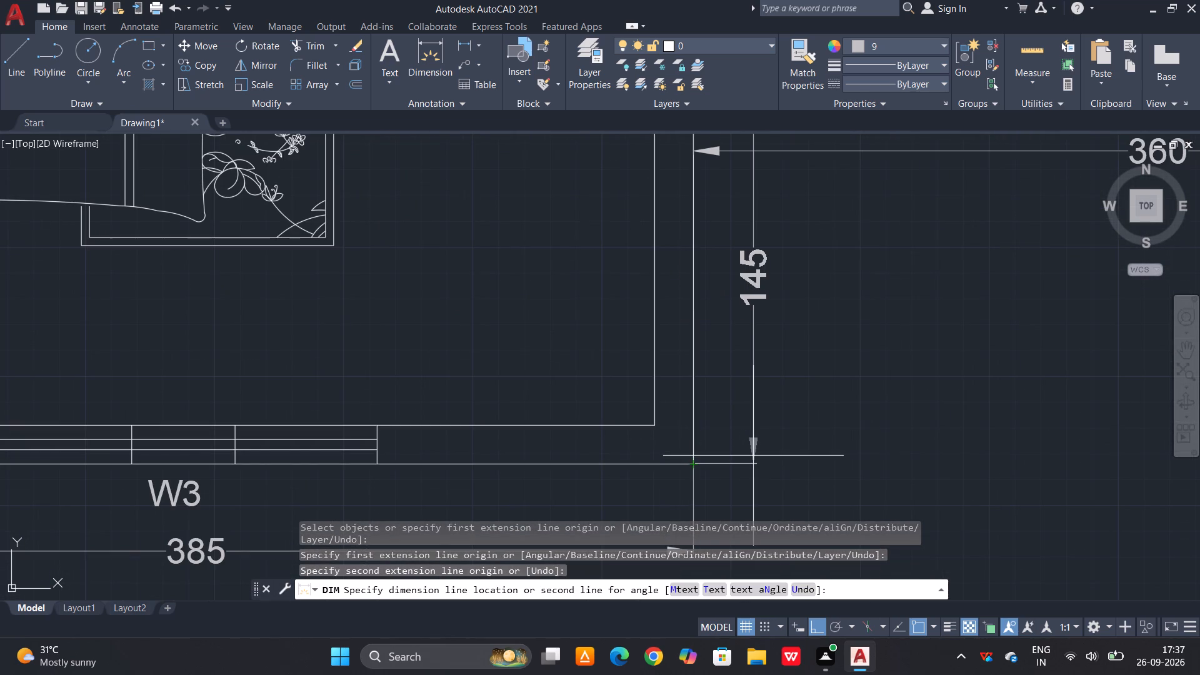
click(753, 456)
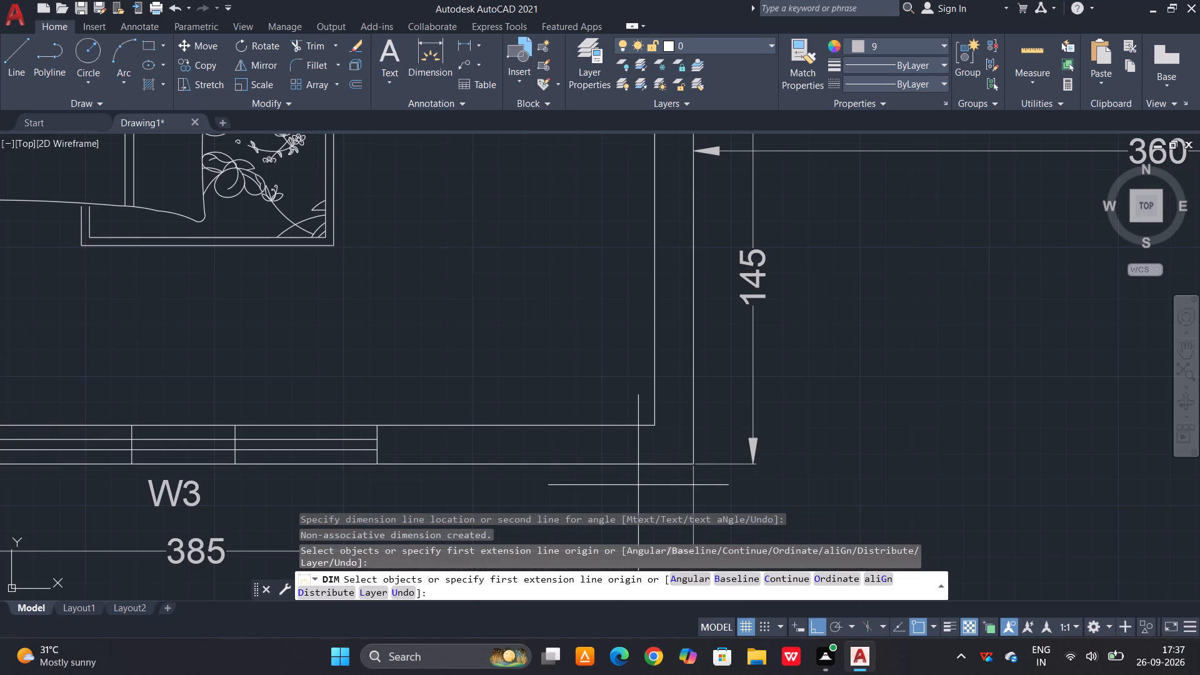
key(Escape)
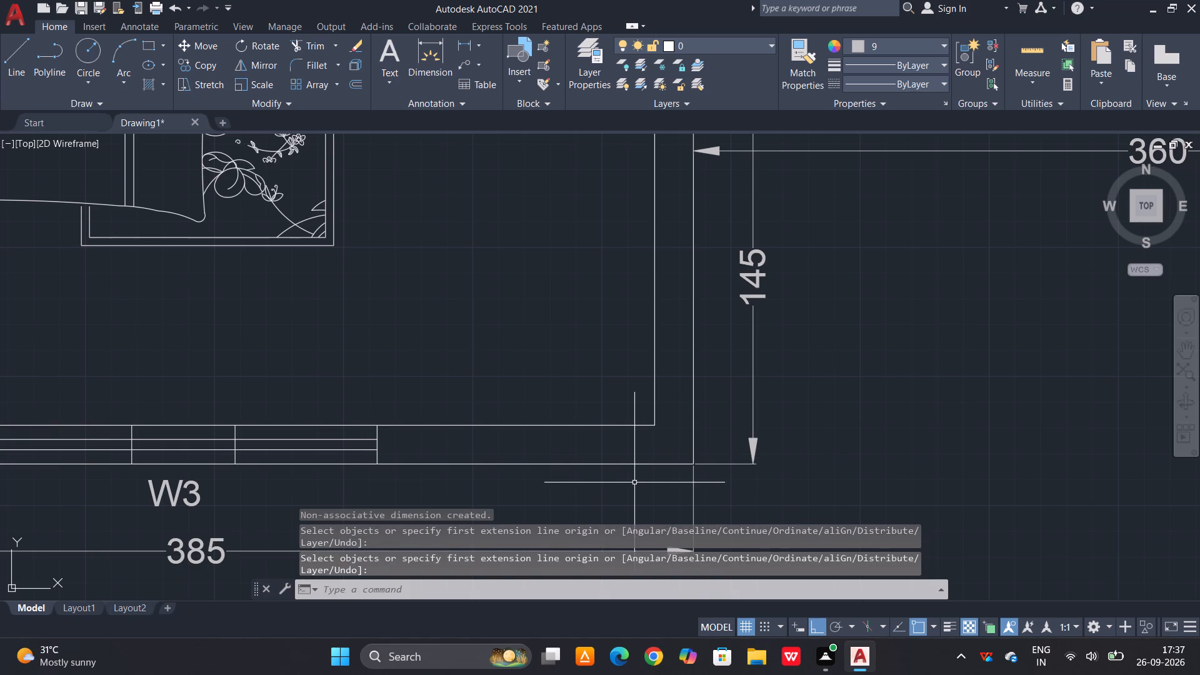
Copy the D1 label beside the kitchen's lower wall up to the opening in the top outer wall, with Ortho off.
scroll(614, 489, down, 4)
middle_drag(632, 262, 636, 277)
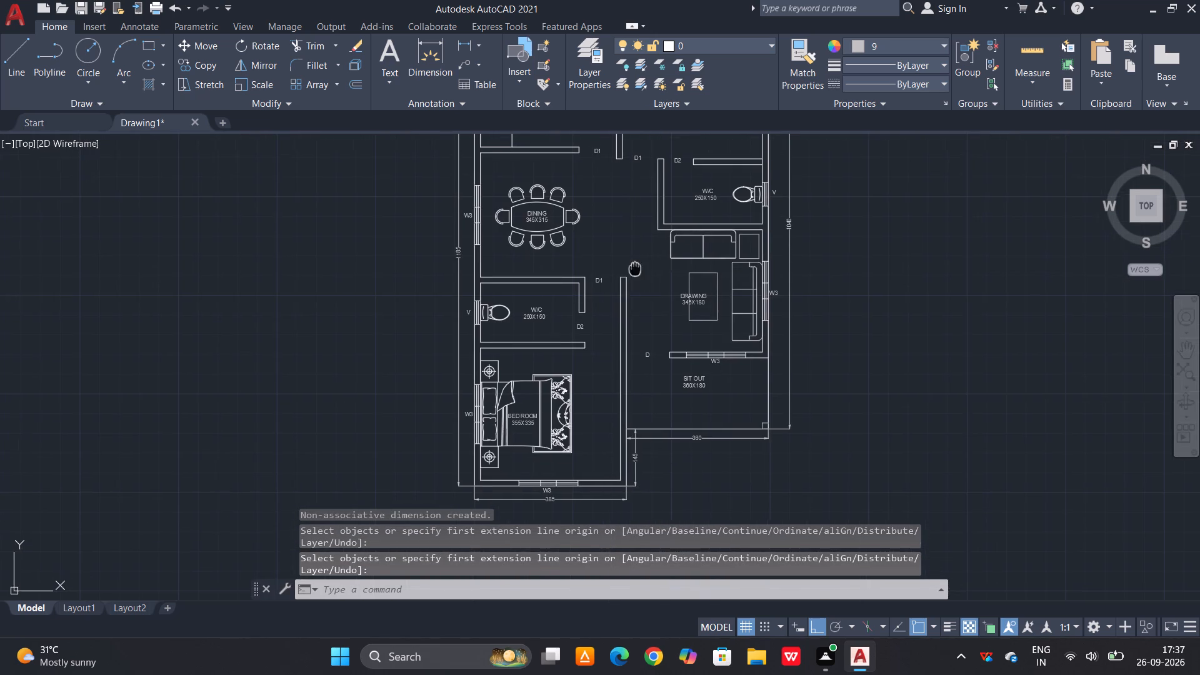
middle_drag(636, 277, 637, 442)
scroll(614, 341, up, 2)
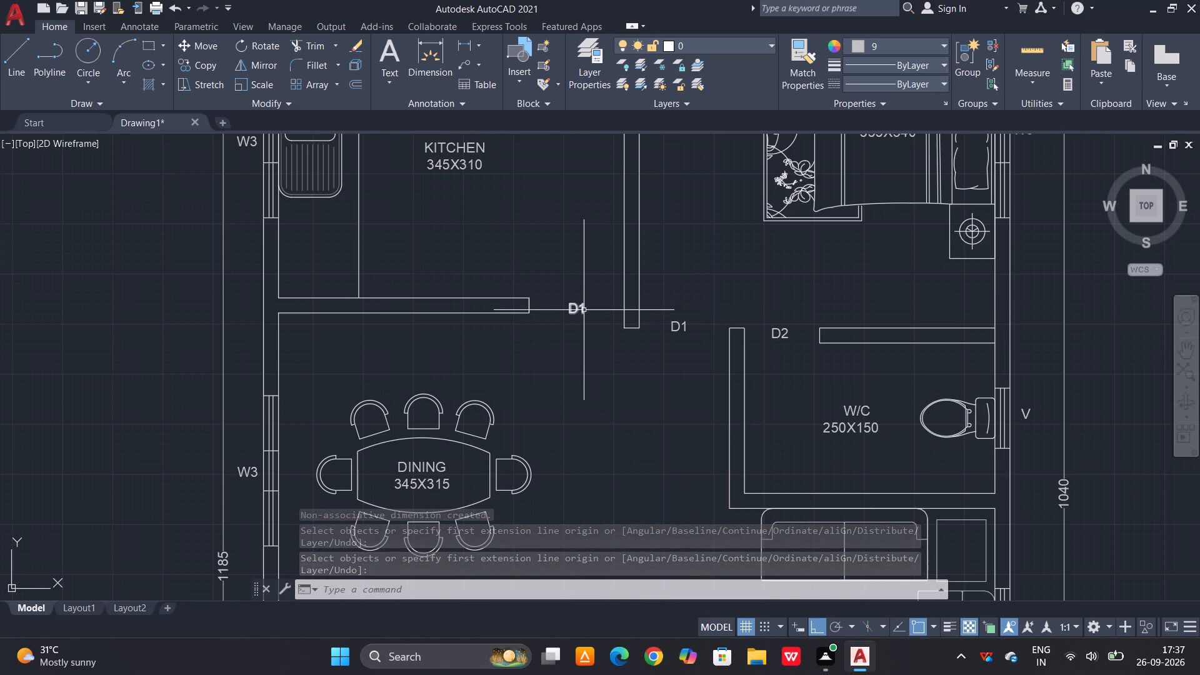
click(584, 311)
key(c)
text(O)
key(space)
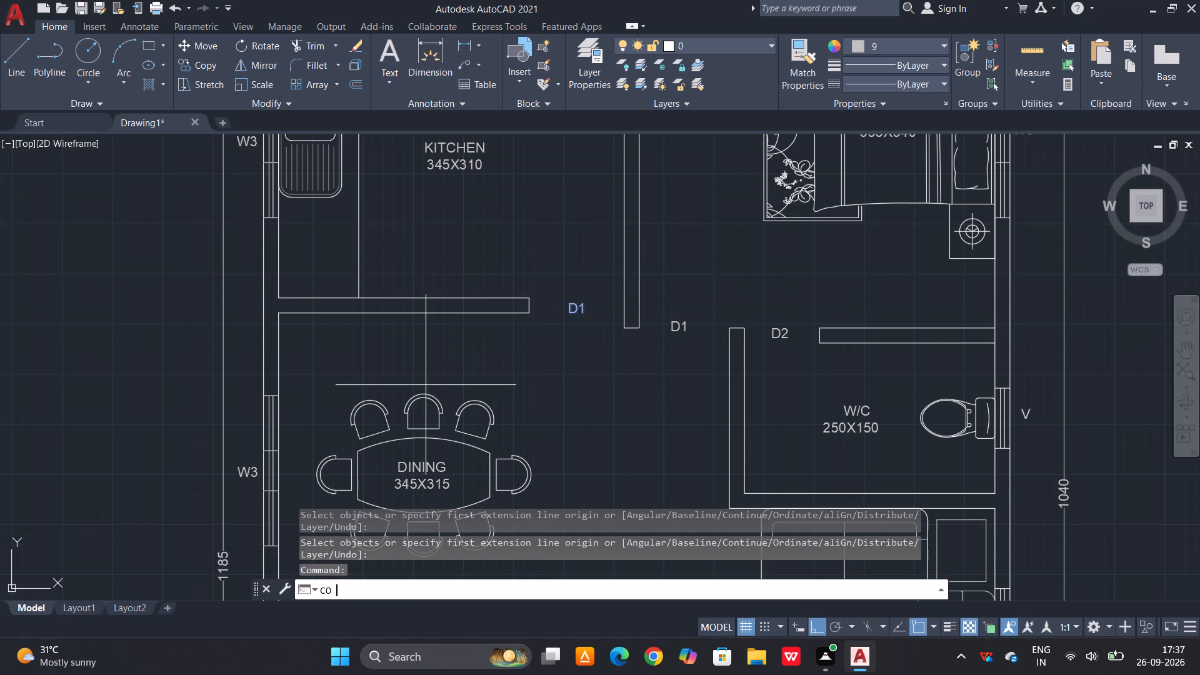
click(576, 306)
scroll(549, 404, down, 1)
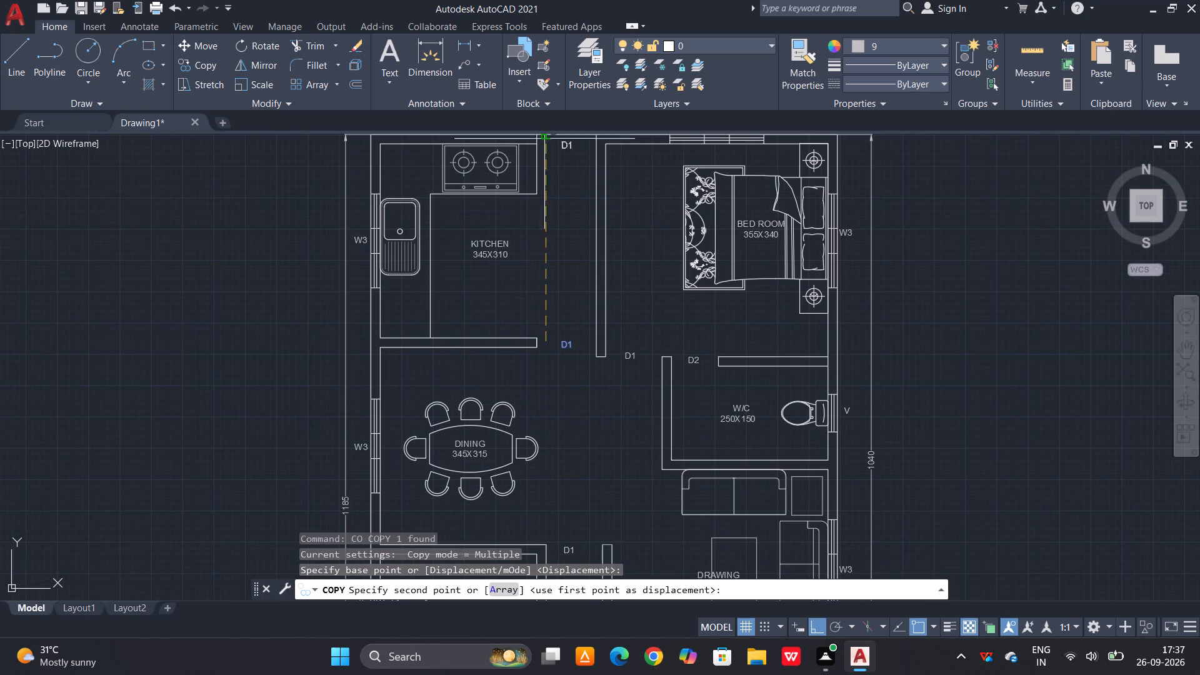
scroll(544, 154, up, 2)
scroll(532, 177, down, 1)
middle_drag(529, 202, 536, 268)
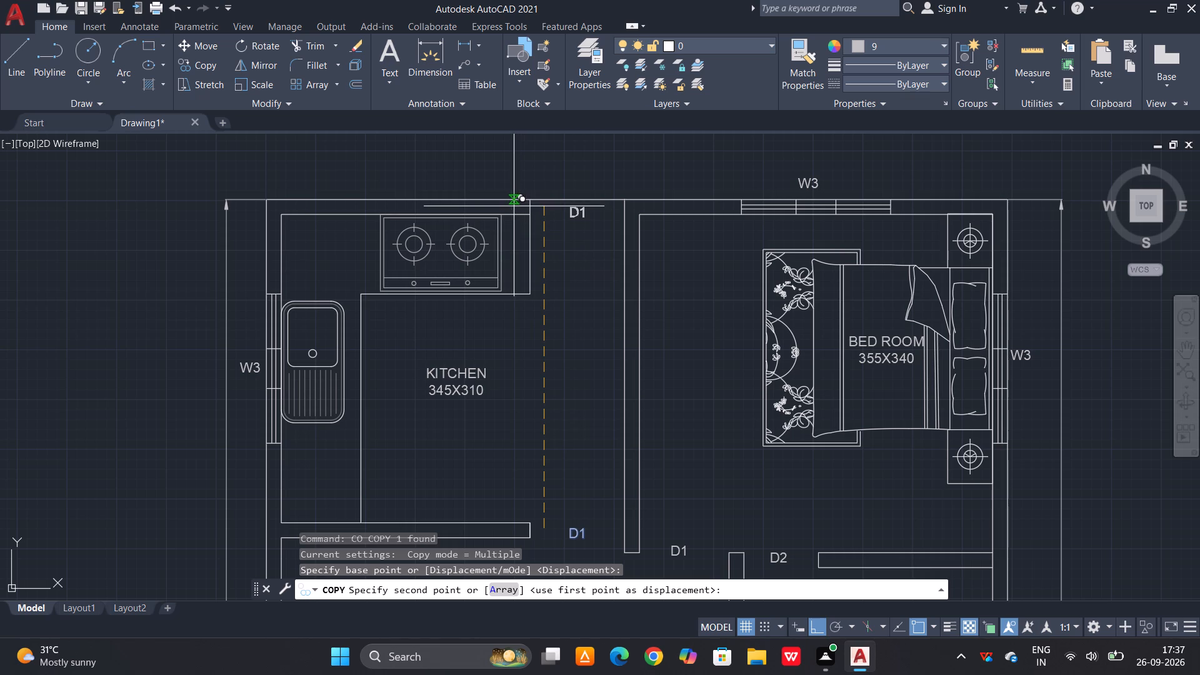
key(F8)
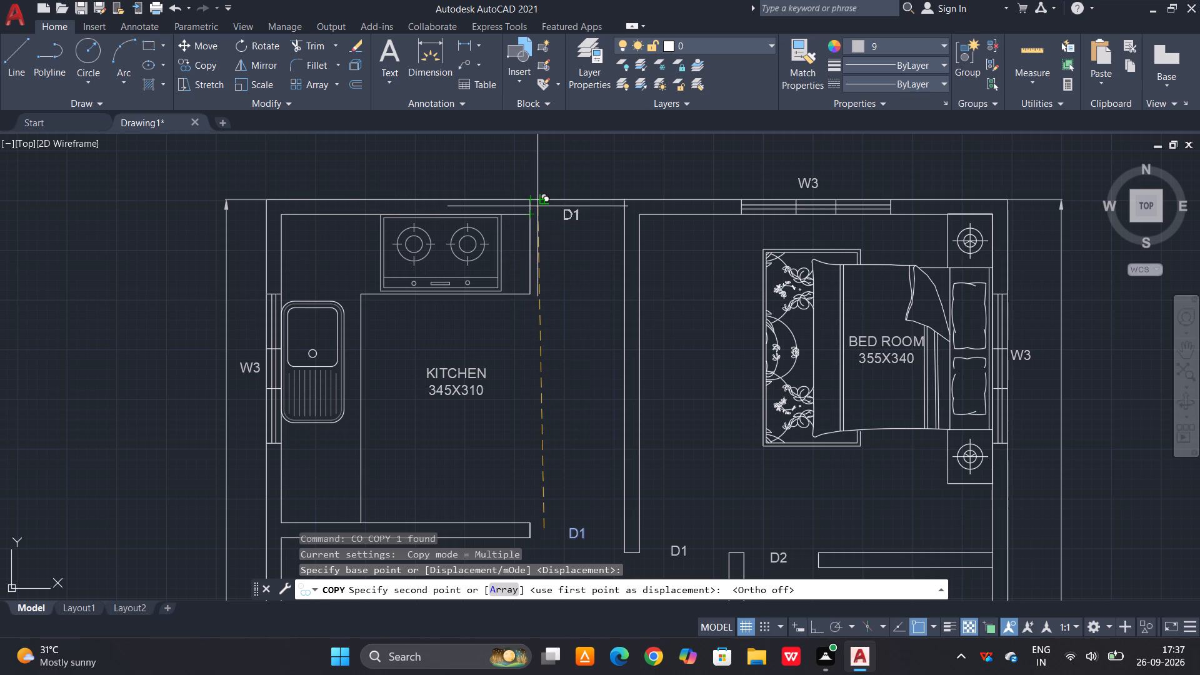
click(537, 206)
scroll(562, 194, up, 3)
key(F1)
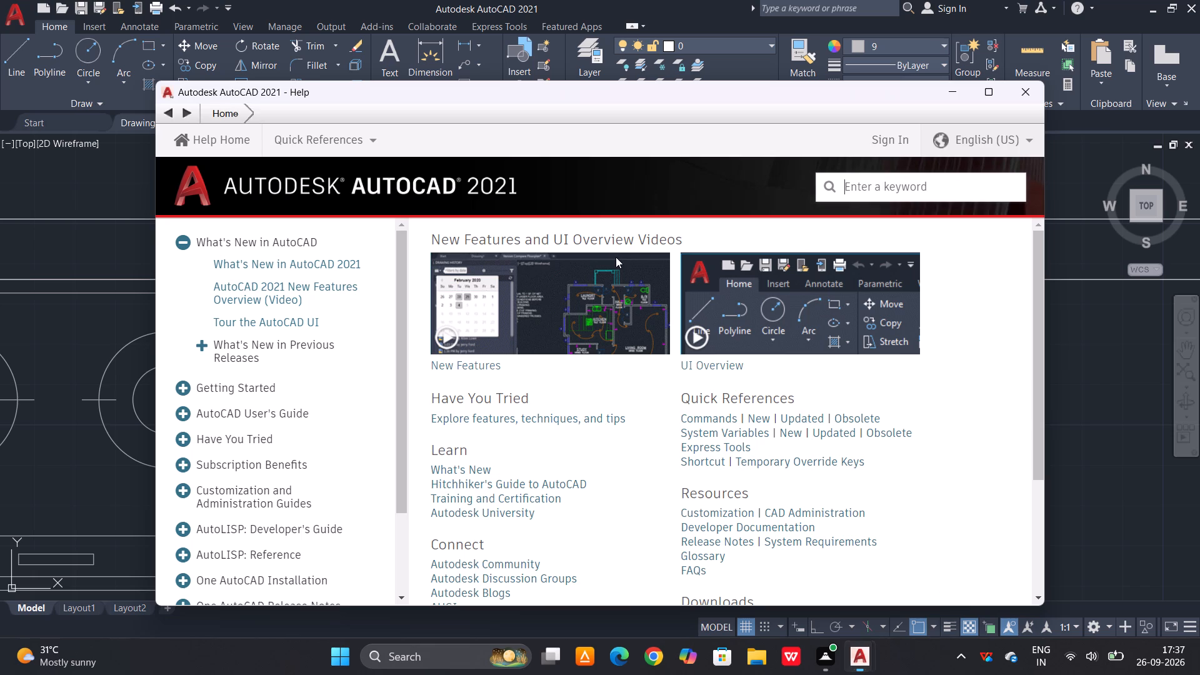
key(Escape)
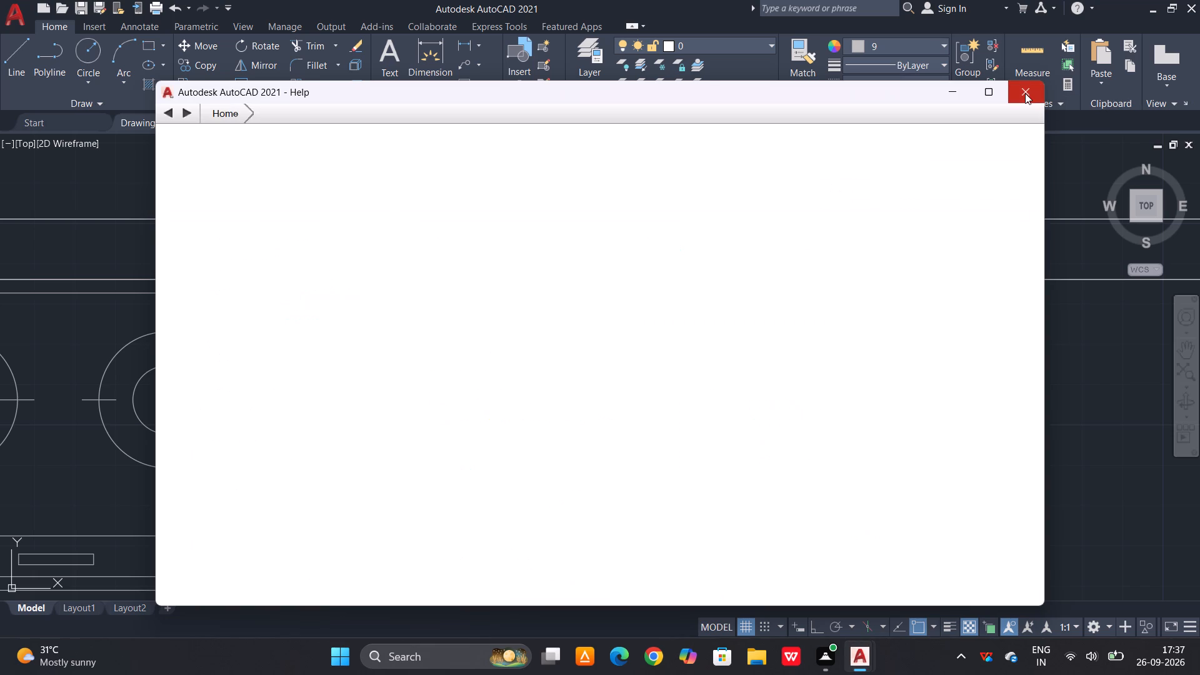
click(1025, 93)
key(Escape)
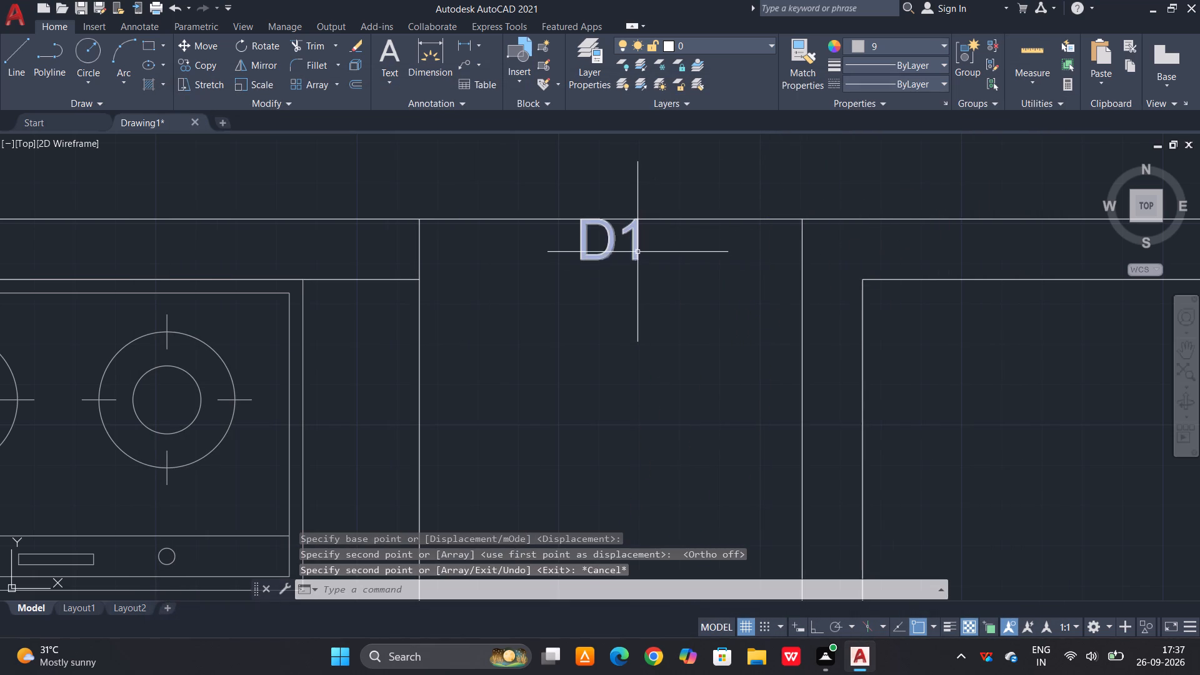
Move the copied D1 label slightly down so it sits within the thickness of the top outer wall.
click(637, 252)
text(M)
key(space)
click(622, 243)
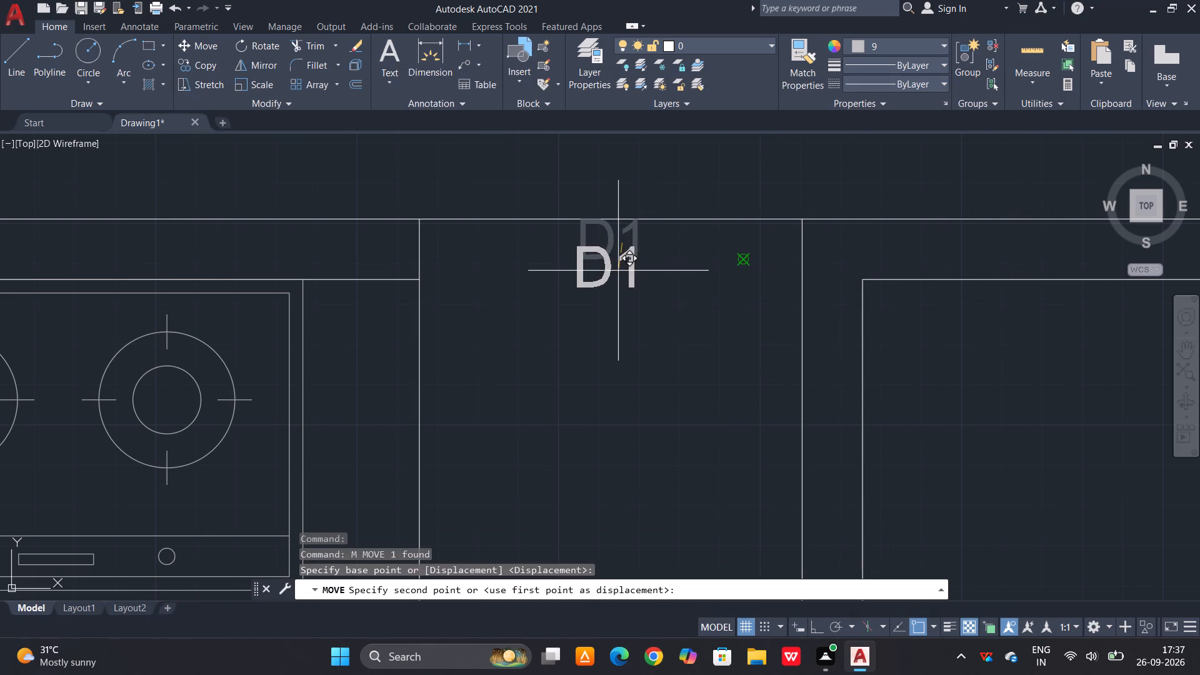
click(629, 255)
Dimension the plan's overall top width from the kitchen's outer corner to the upper bedroom's outer corner, placed above the W3 label.
scroll(599, 250, down, 3)
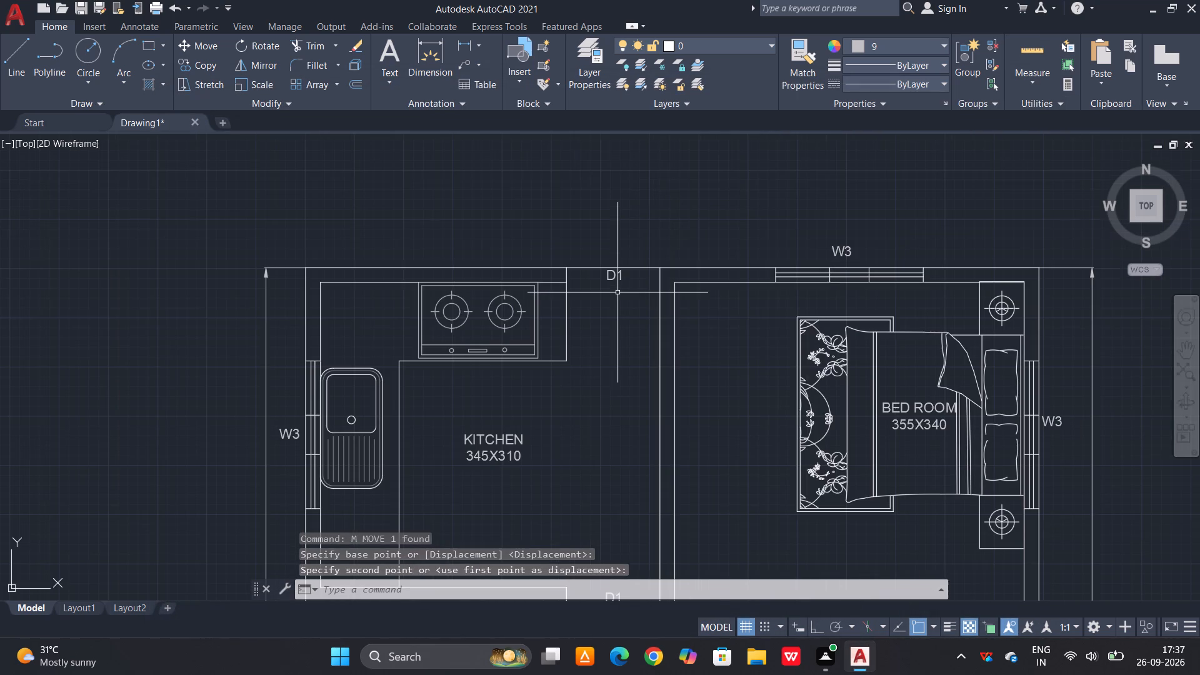
scroll(589, 291, down, 1)
key(d)
text(IM)
key(space)
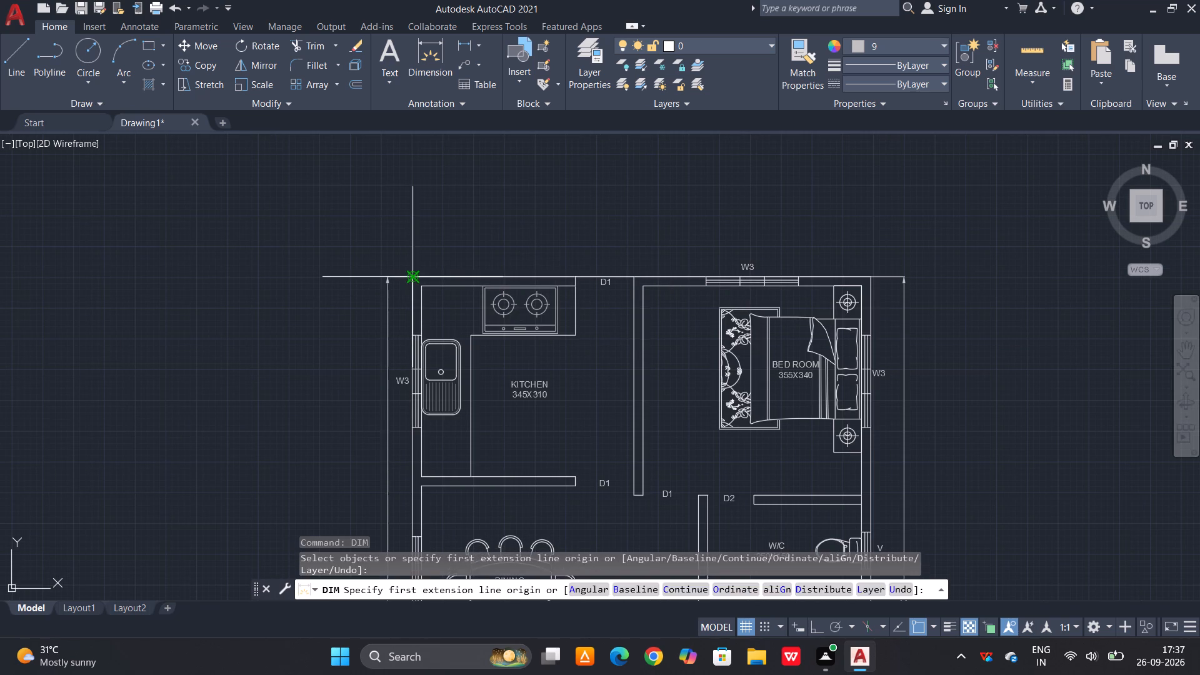
click(408, 275)
click(872, 279)
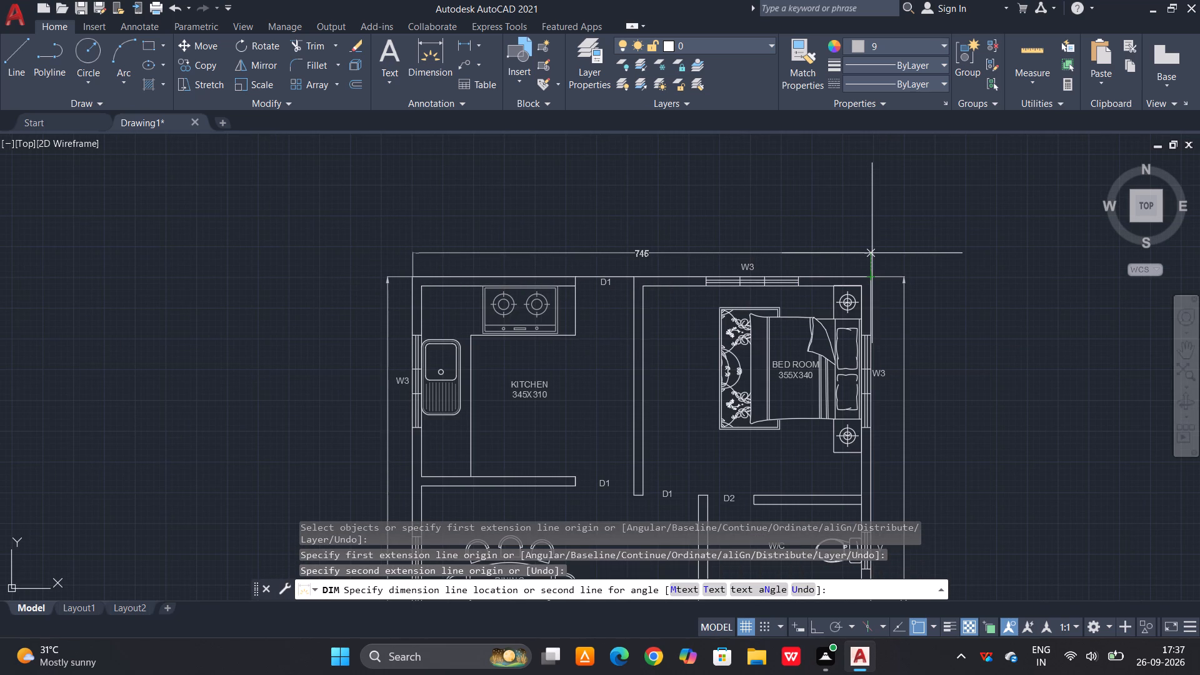
click(872, 253)
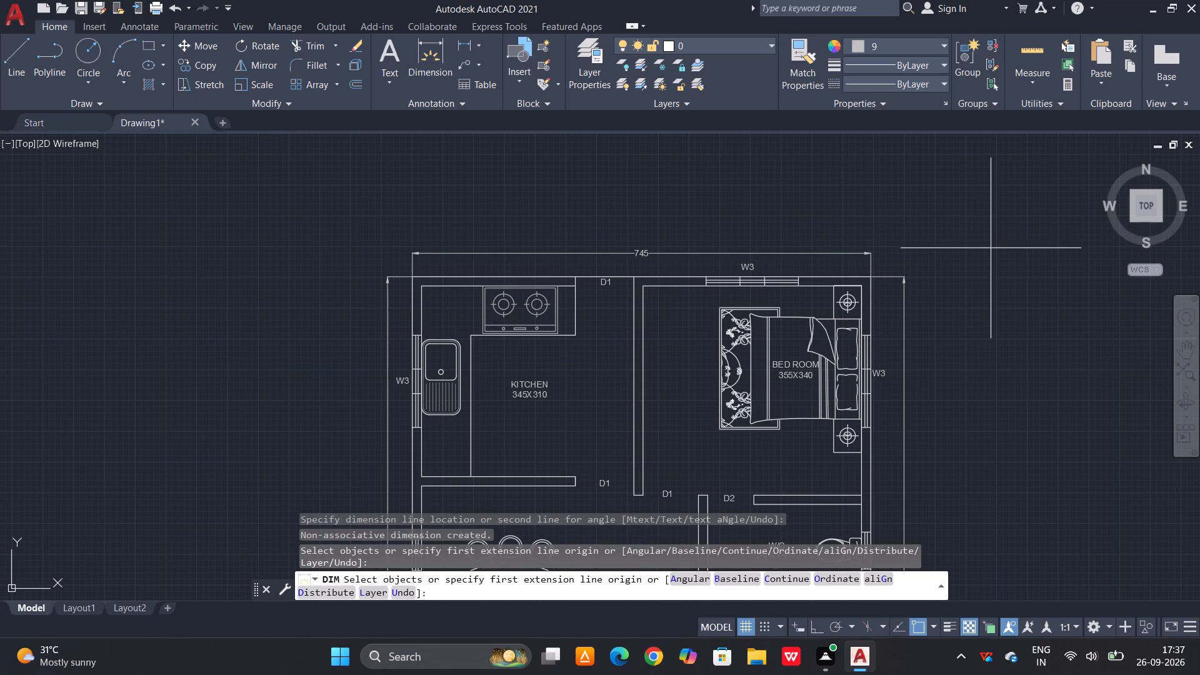
key(Escape)
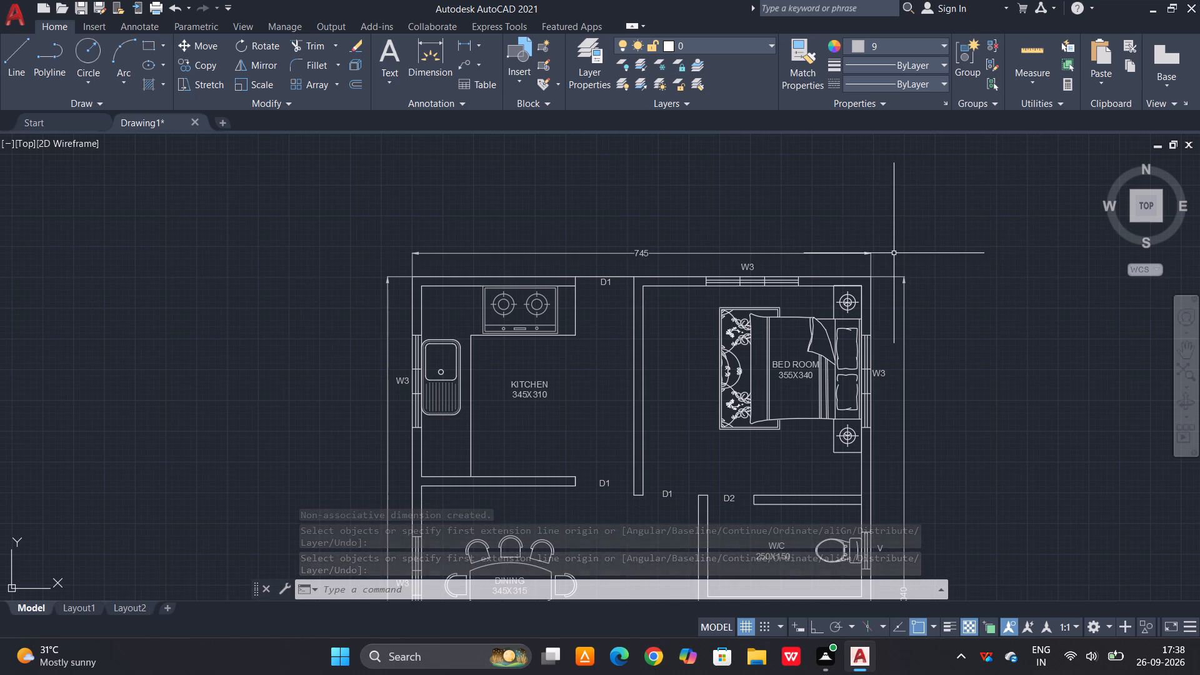
Change the W3 label of the window between the drawing room and sit out to FW3.
scroll(894, 316, down, 2)
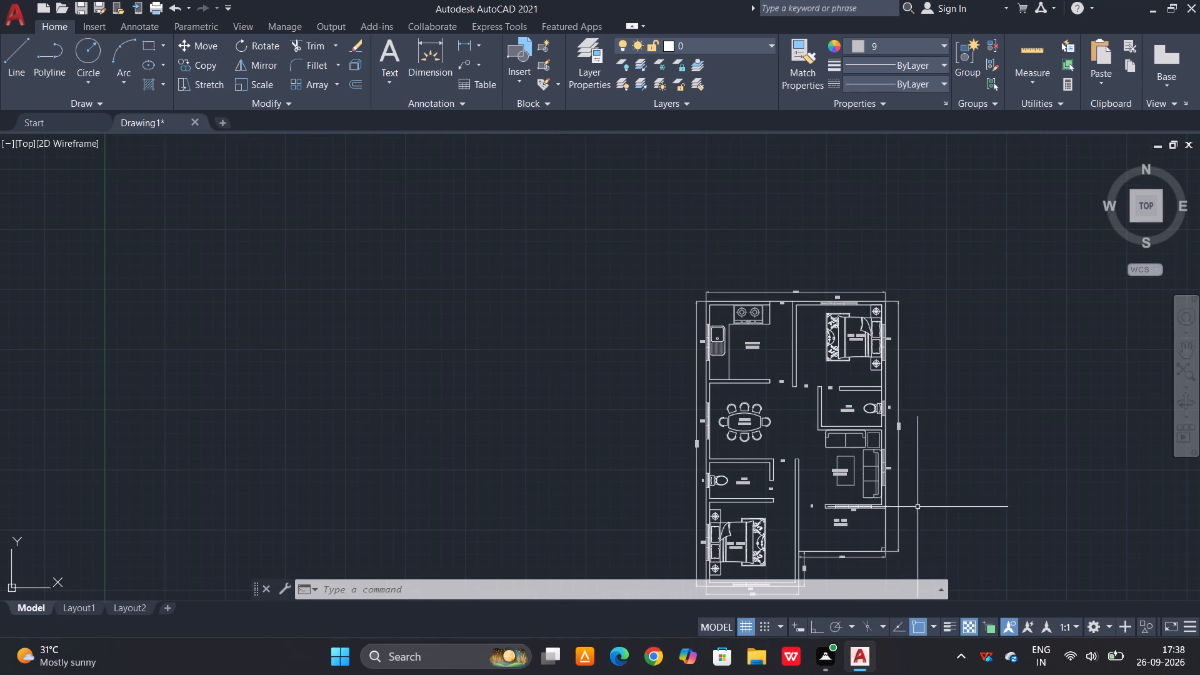
scroll(895, 518, up, 3)
scroll(767, 442, up, 2)
double_click(621, 531)
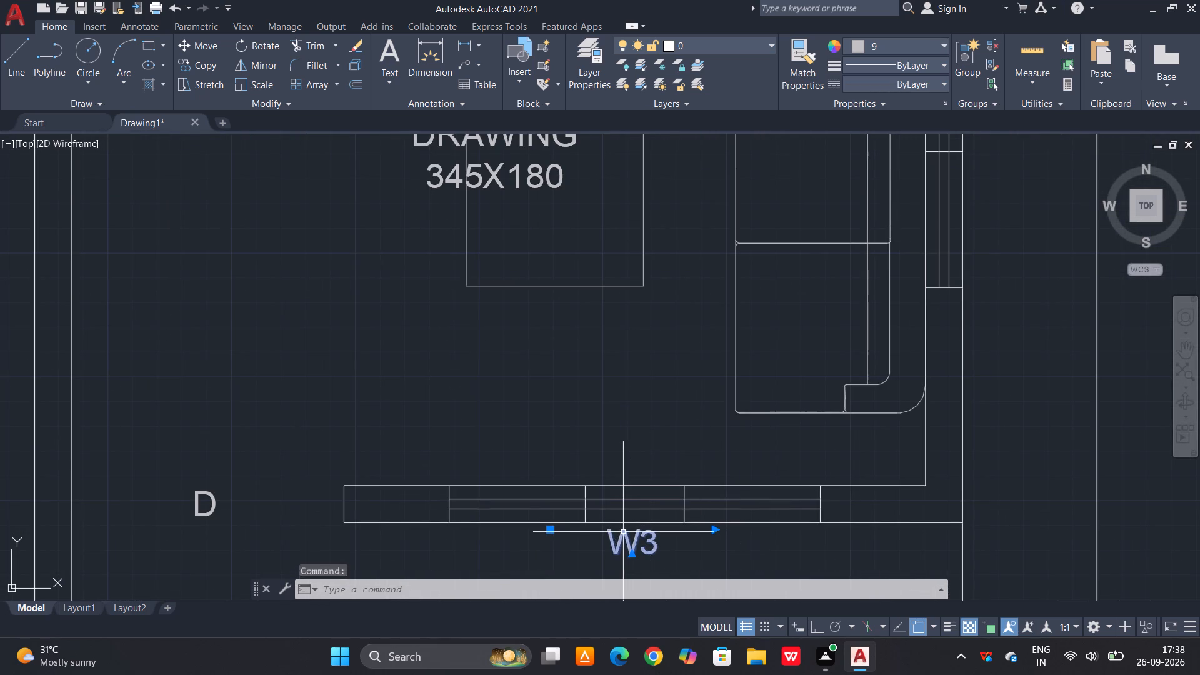
triple_click(623, 536)
click(607, 535)
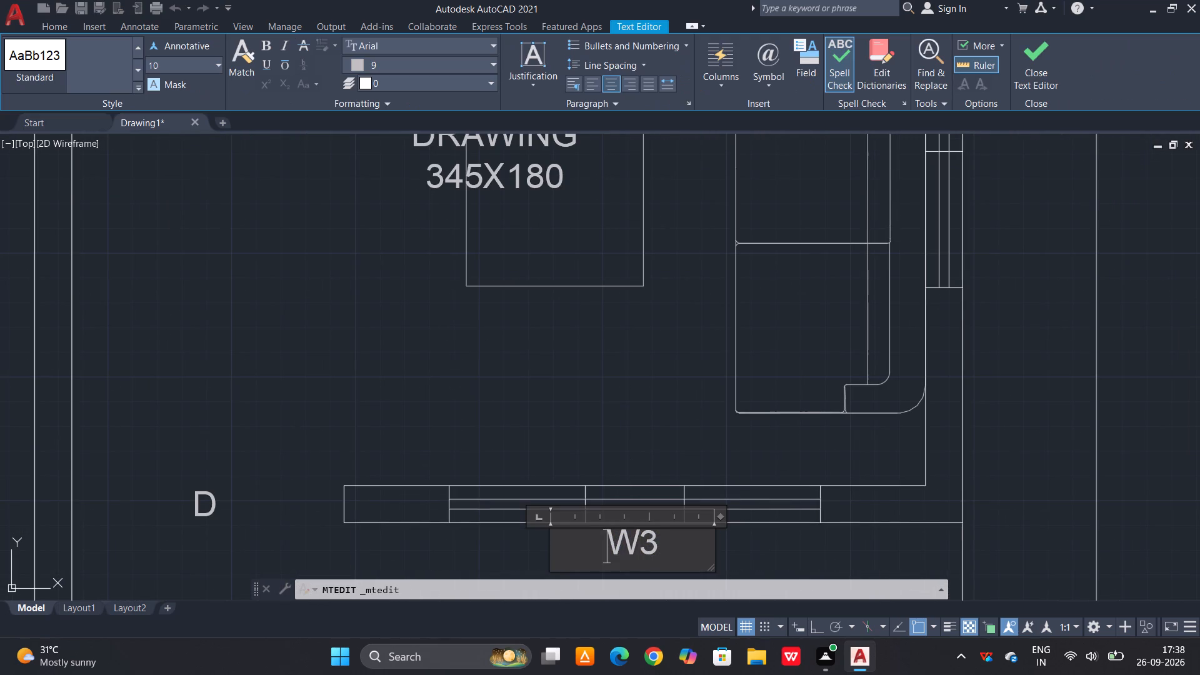
key(f)
click(1036, 46)
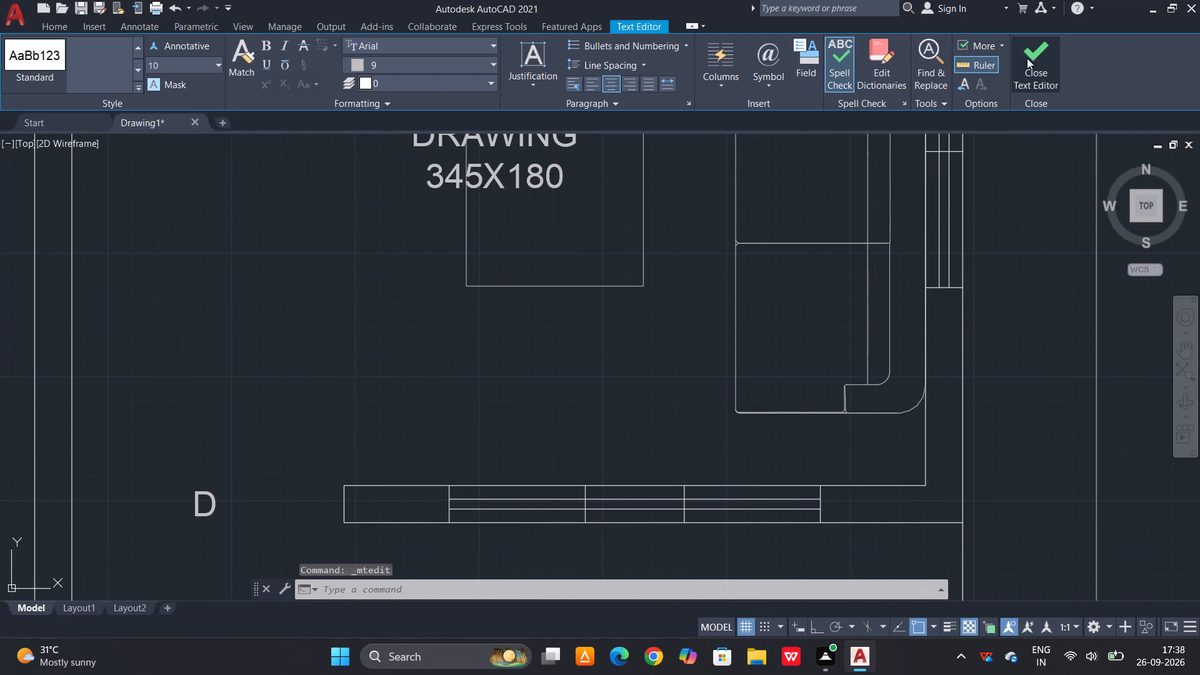
Hatch the kitchen's outer corner wall with the SOLID pattern and set the hatch colour to black (0,0,0).
scroll(632, 413, down, 2)
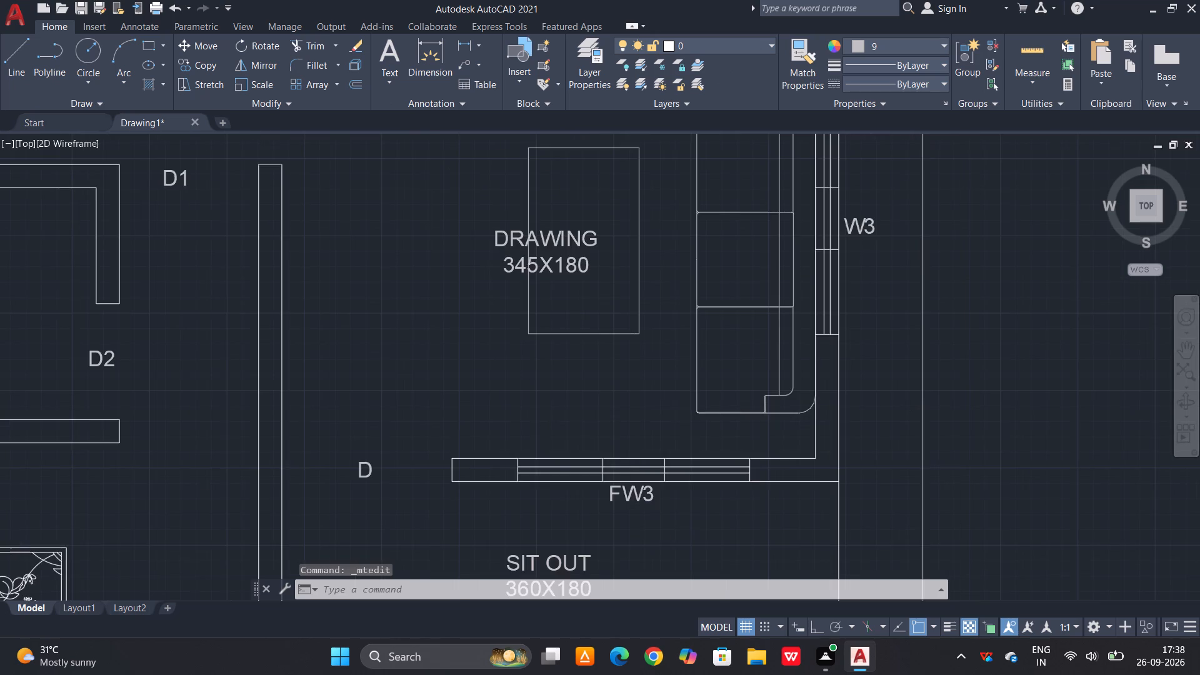
scroll(637, 414, down, 3)
scroll(516, 224, up, 1)
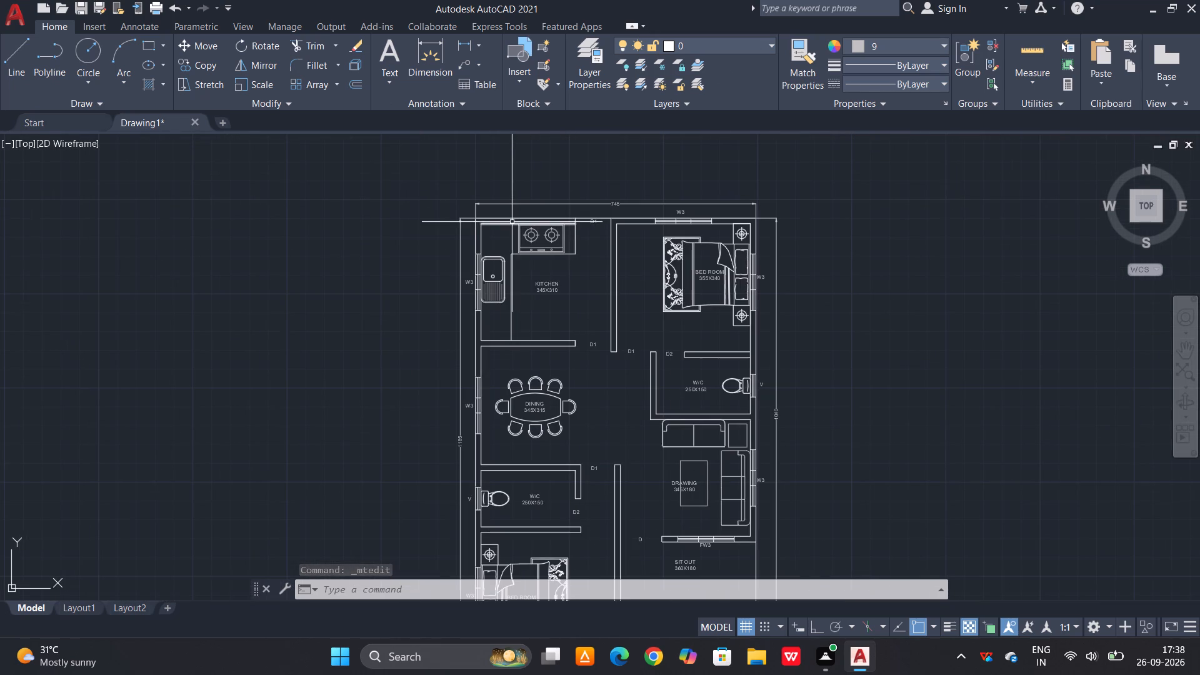
text(H)
key(space)
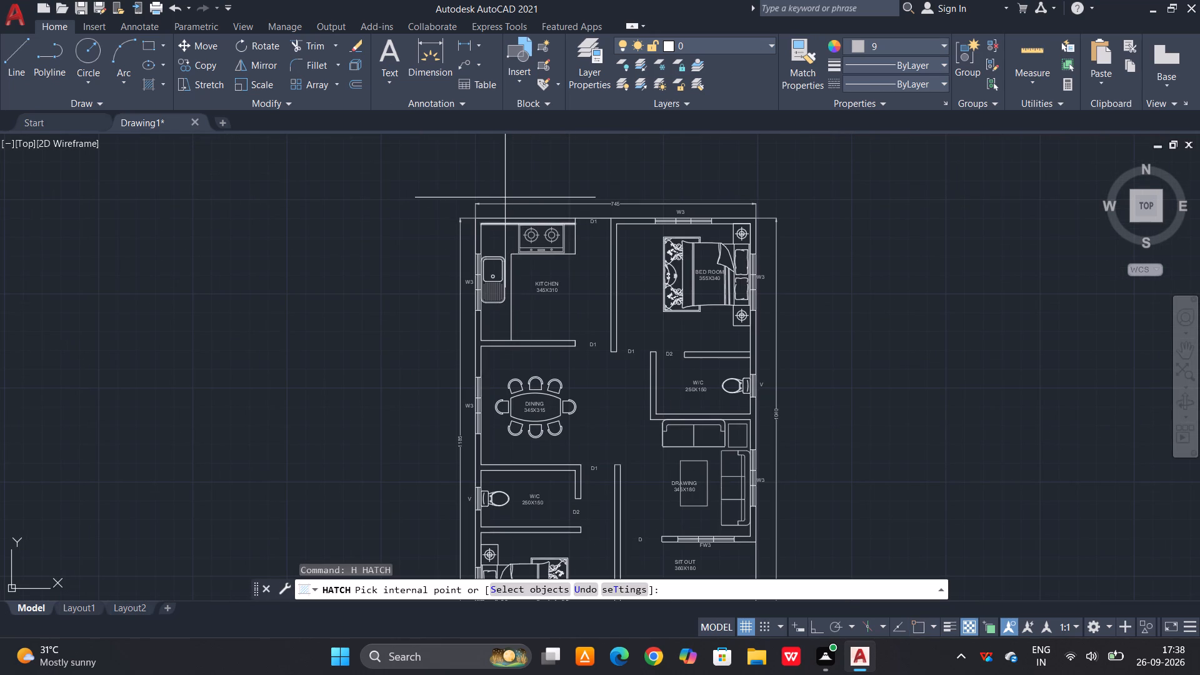
click(129, 57)
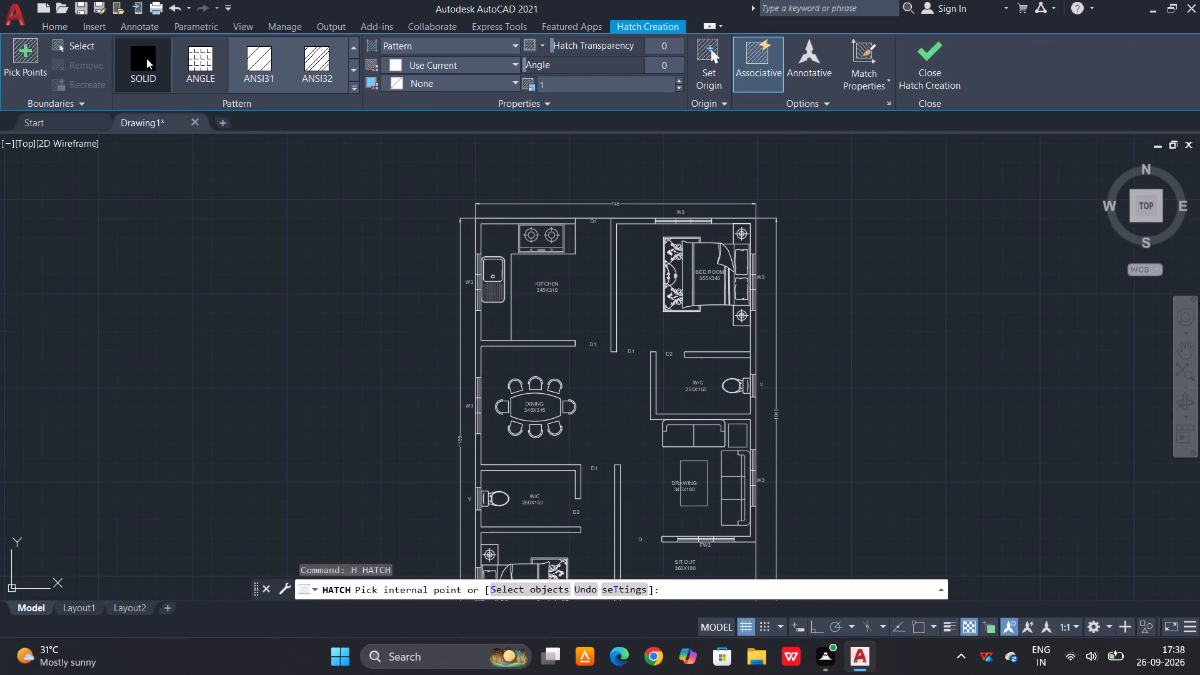
scroll(484, 149, up, 3)
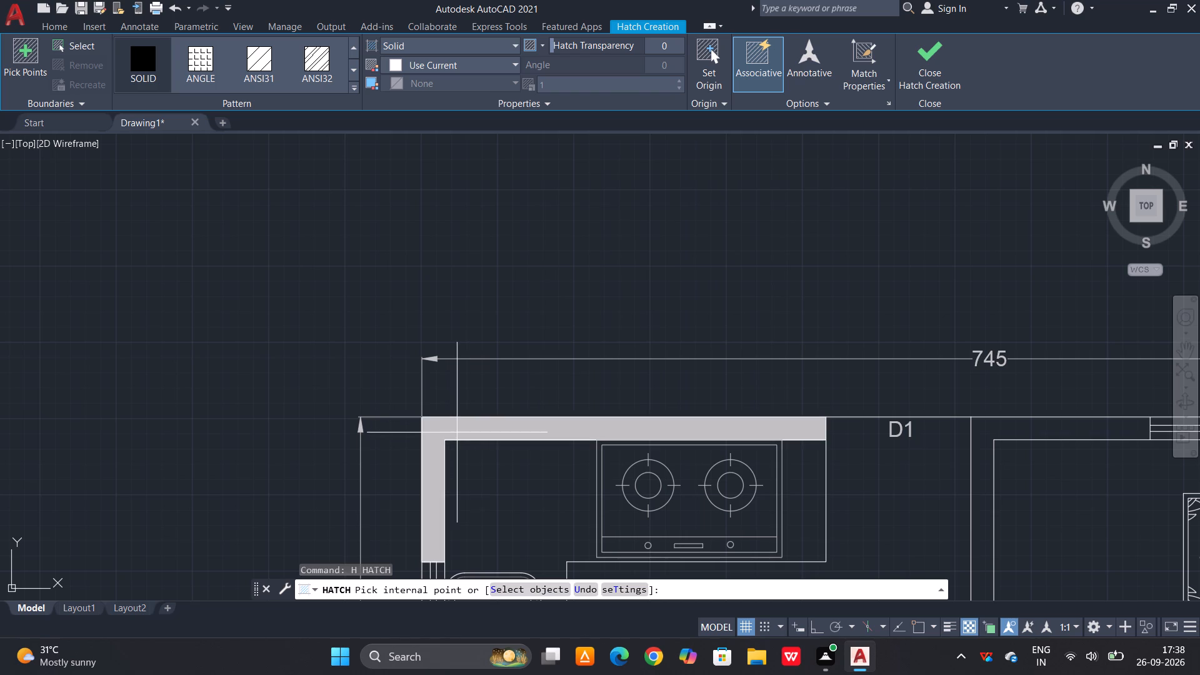
click(457, 433)
scroll(464, 339, down, 1)
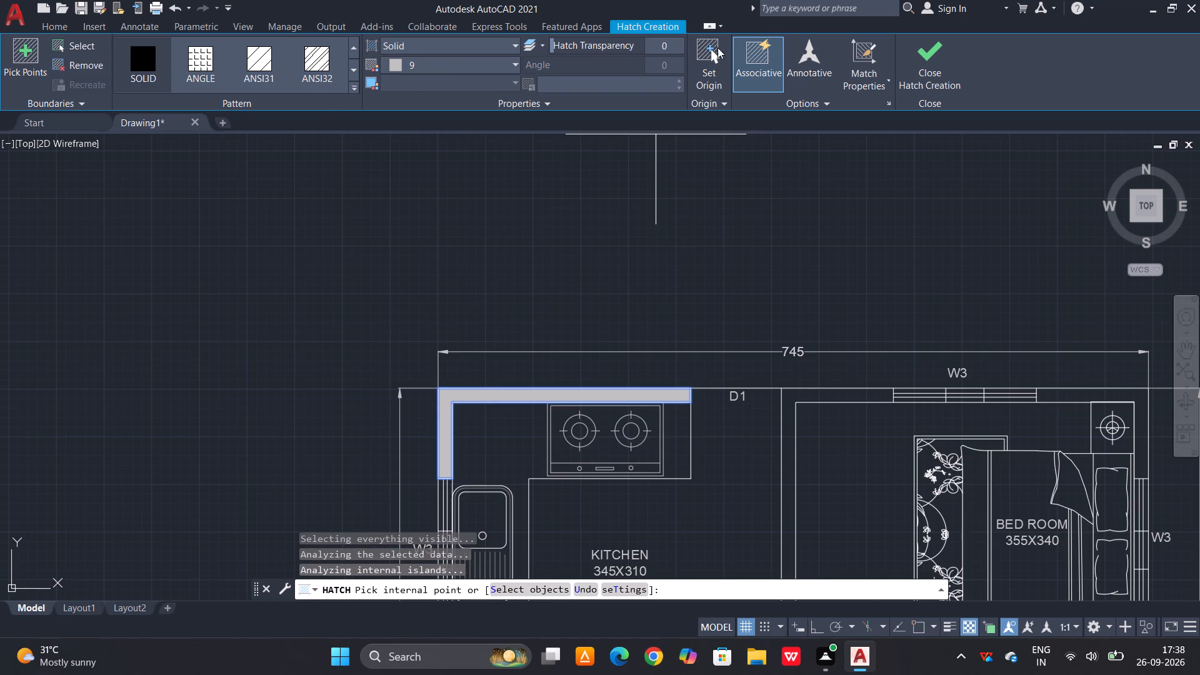
click(515, 66)
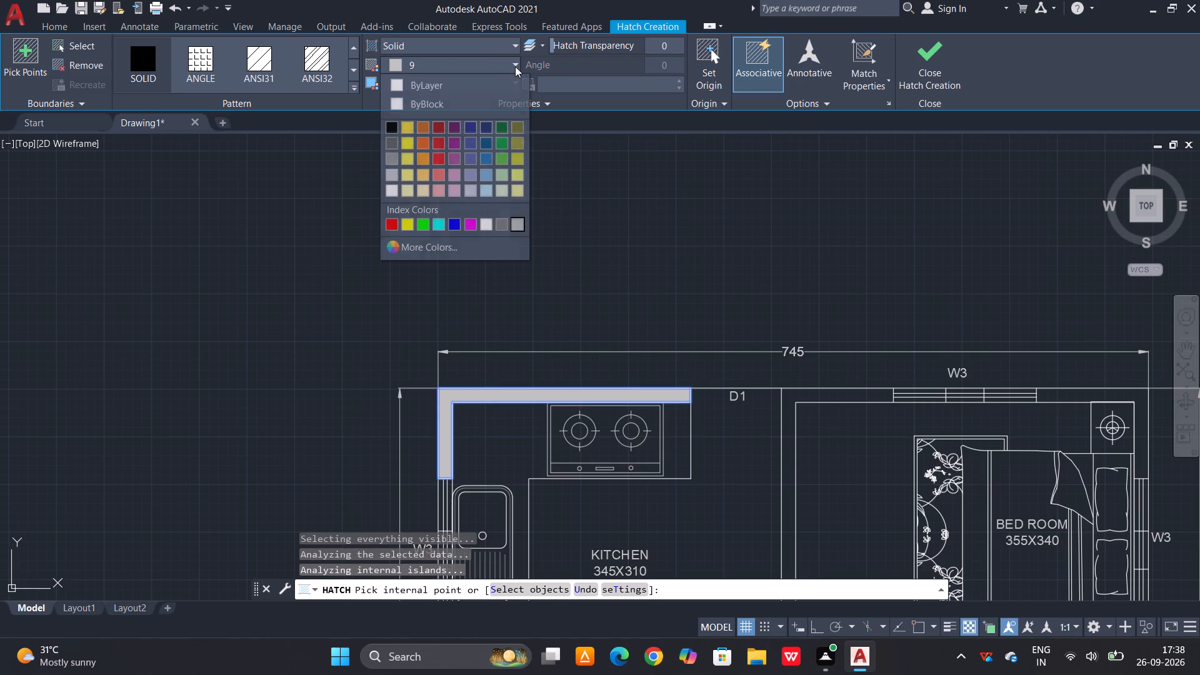
click(392, 126)
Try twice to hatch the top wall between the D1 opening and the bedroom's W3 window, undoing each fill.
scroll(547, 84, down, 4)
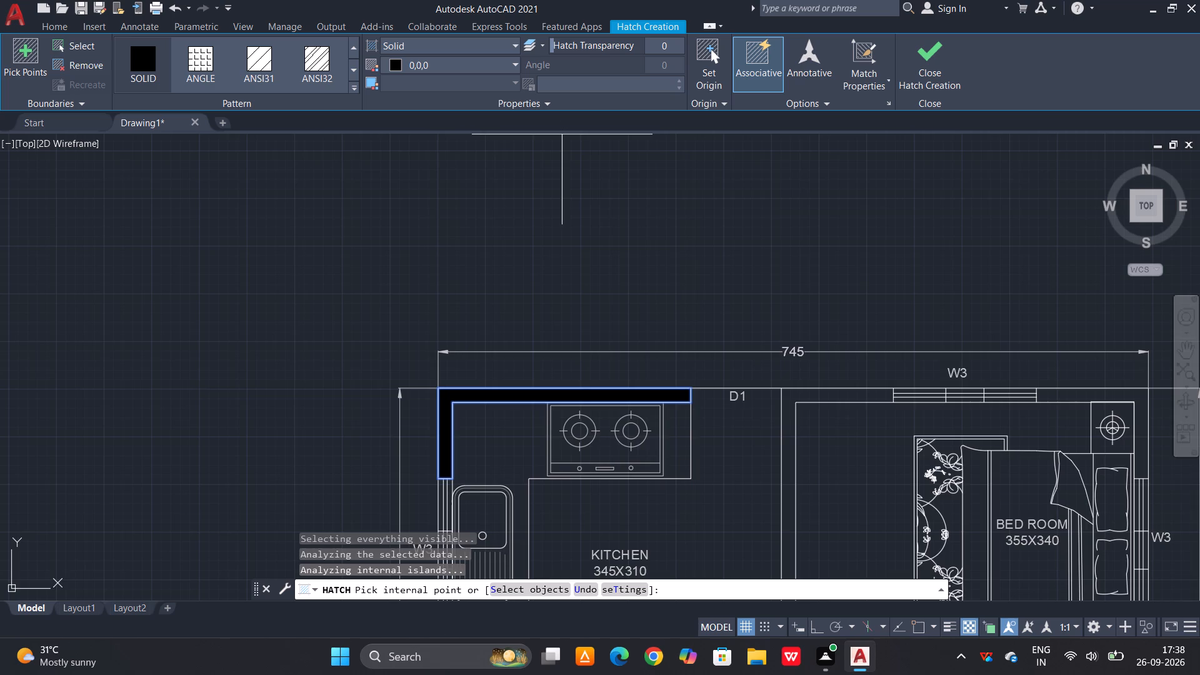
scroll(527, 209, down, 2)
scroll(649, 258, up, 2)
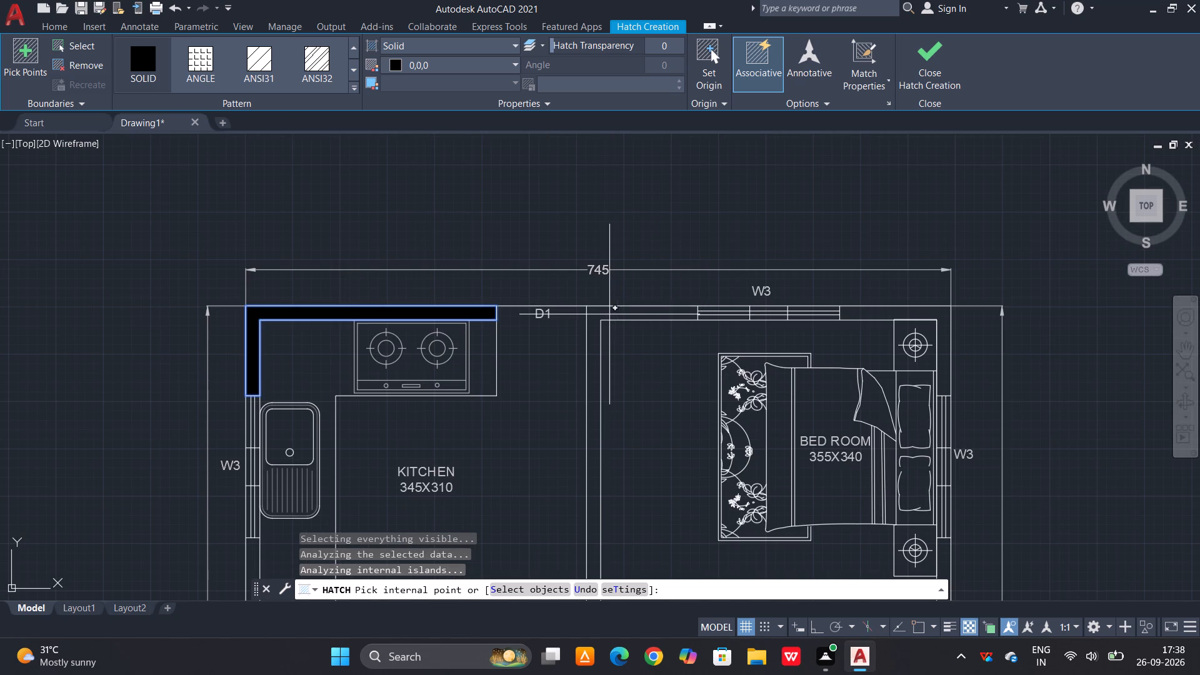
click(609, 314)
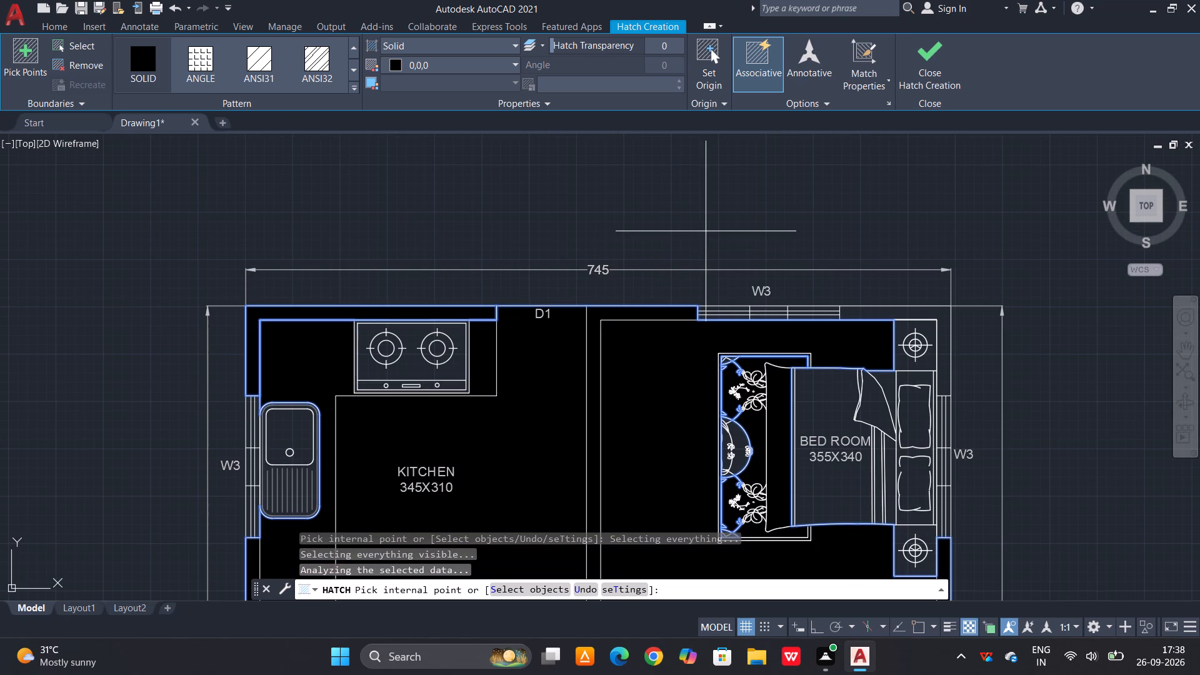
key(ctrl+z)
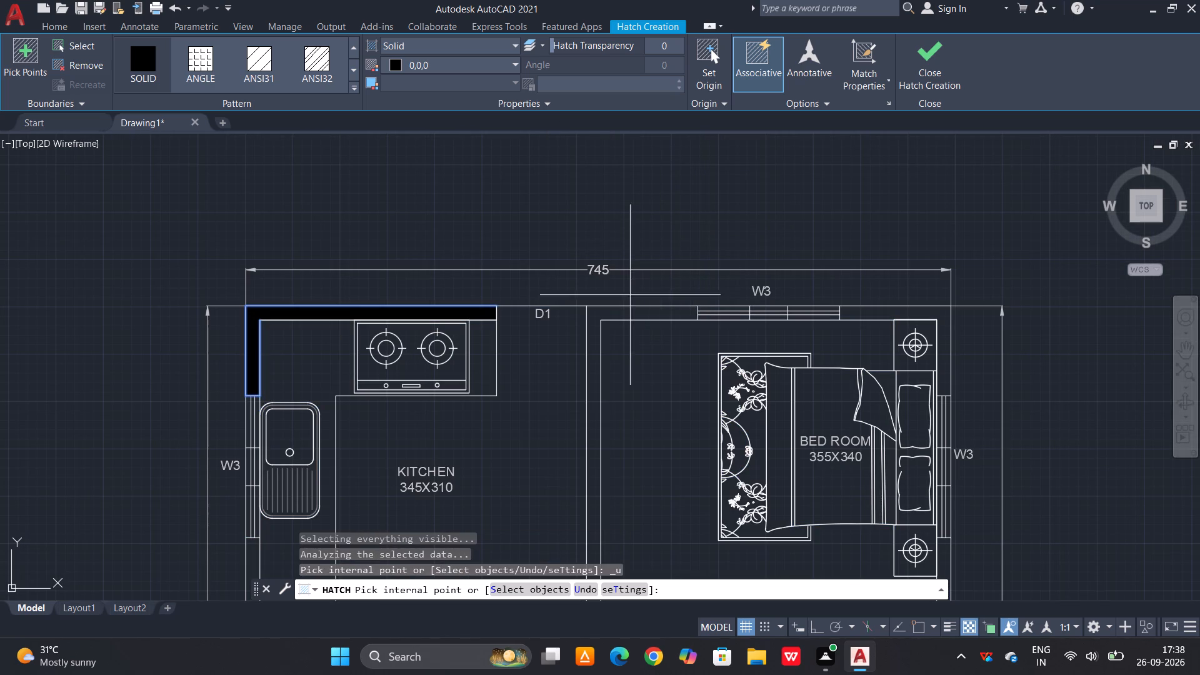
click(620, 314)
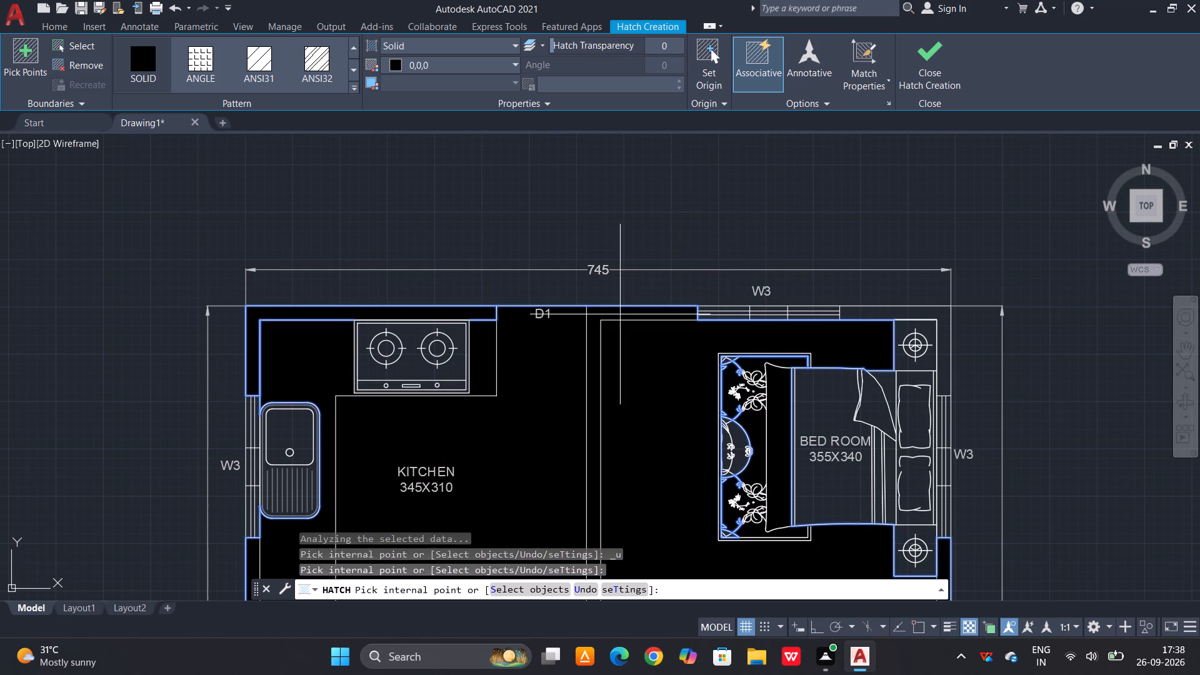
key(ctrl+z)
Add the upper bedroom's outer corner wall, between its two W3 windows, to the solid black hatch.
scroll(603, 239, down, 1)
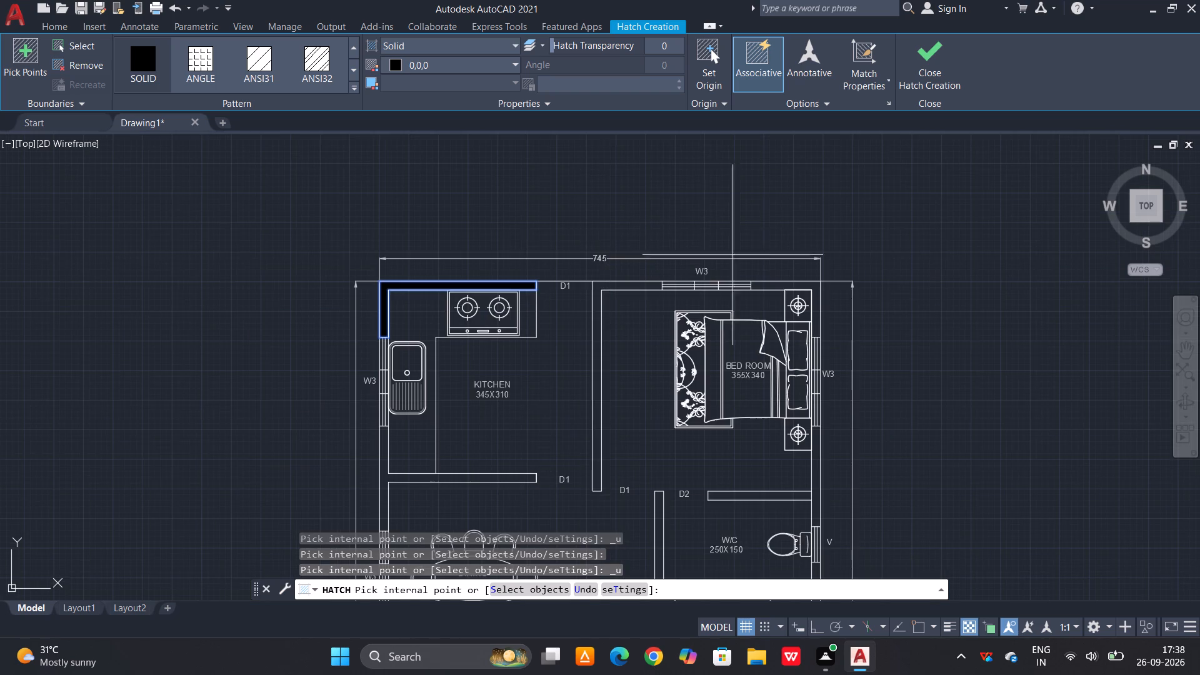
scroll(825, 309, up, 2)
click(805, 276)
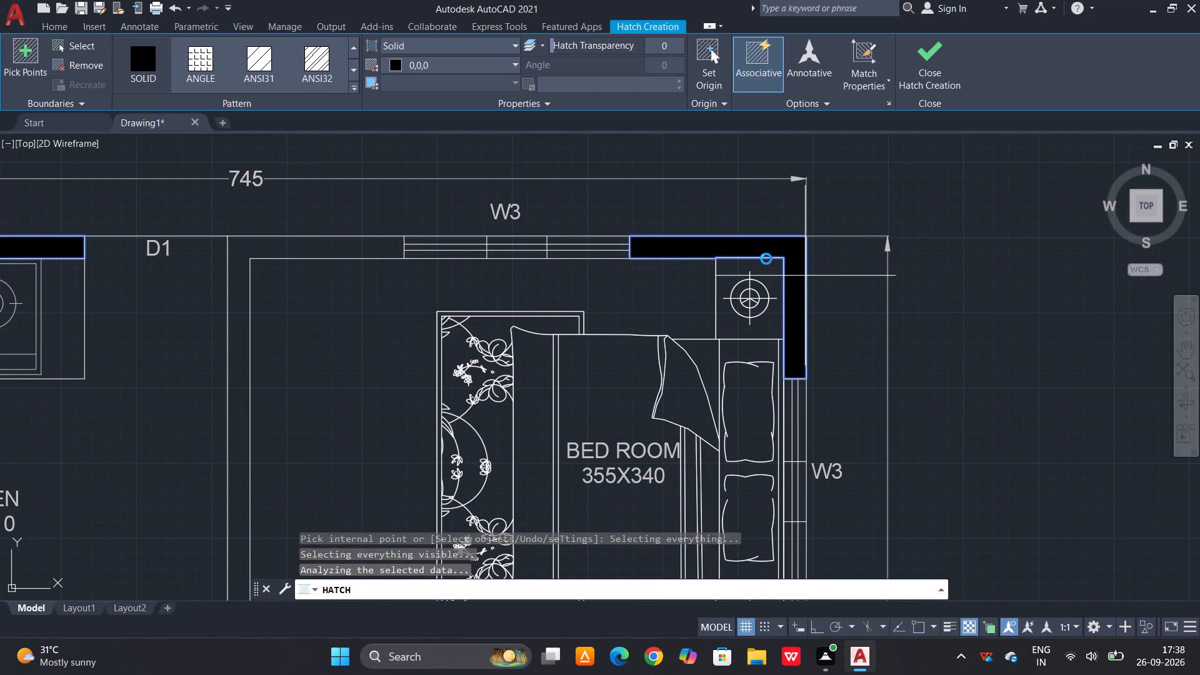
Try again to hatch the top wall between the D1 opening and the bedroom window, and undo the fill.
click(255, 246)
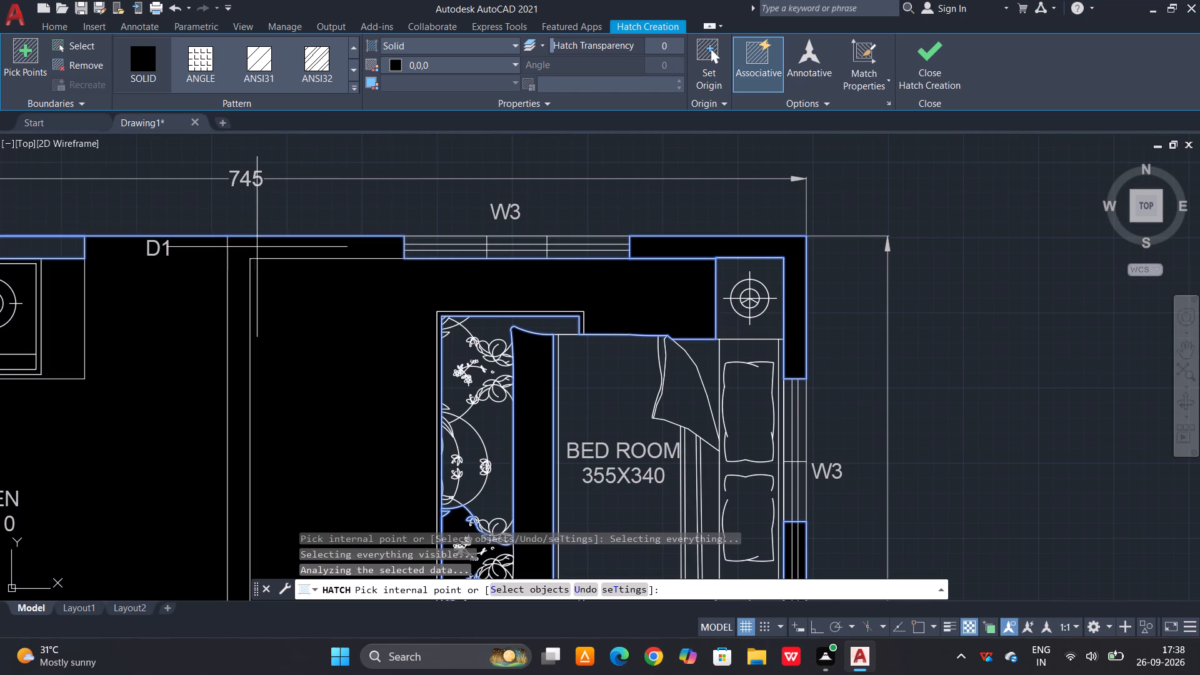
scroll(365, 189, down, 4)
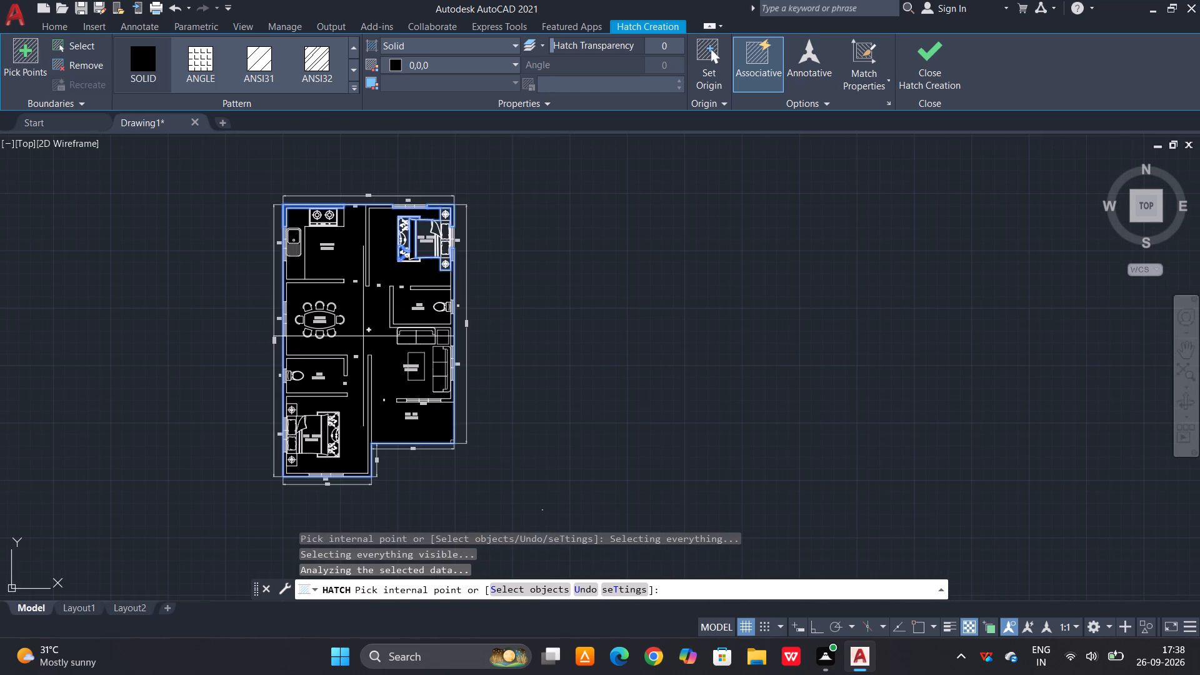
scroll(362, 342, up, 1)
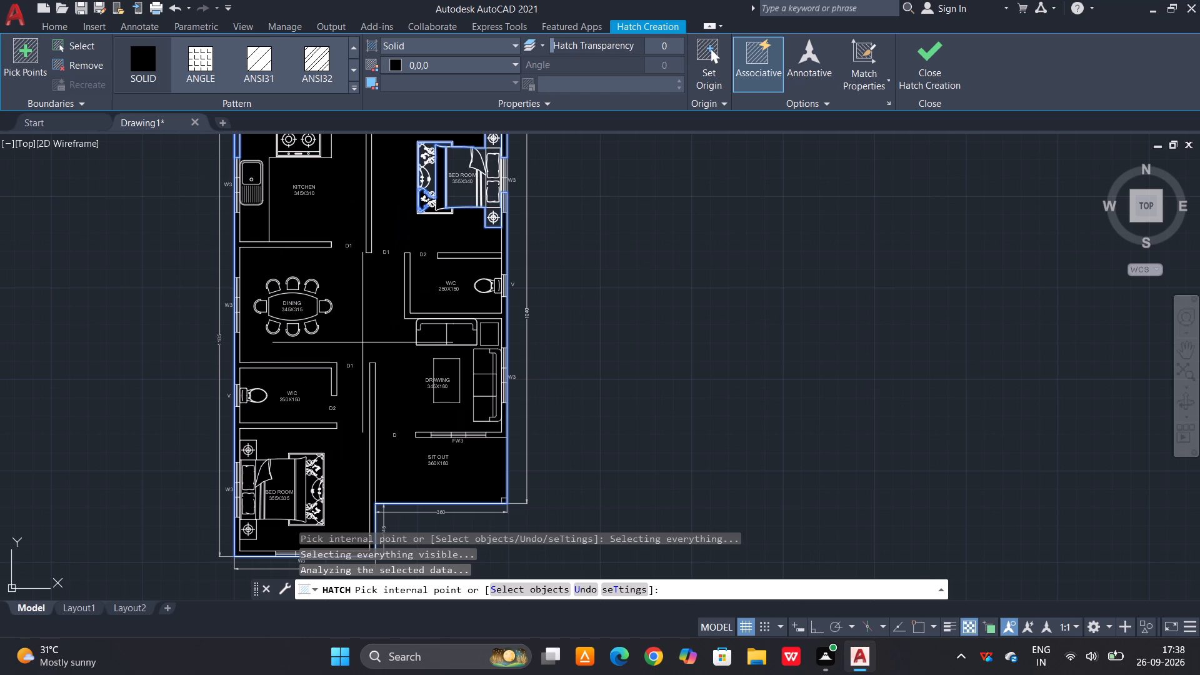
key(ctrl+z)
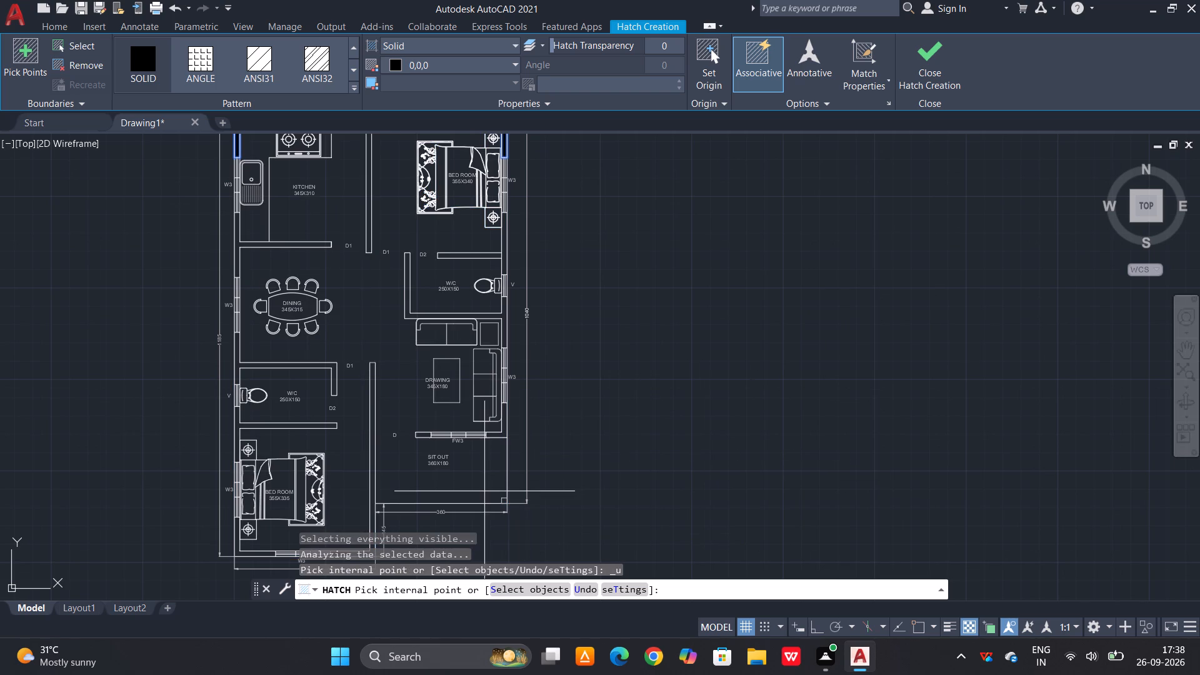
Hatch the drawing room's walls: the wall pieces on both sides of FW3, and the outer wall joined to the W/C partition.
scroll(477, 492, up, 2)
scroll(584, 337, up, 2)
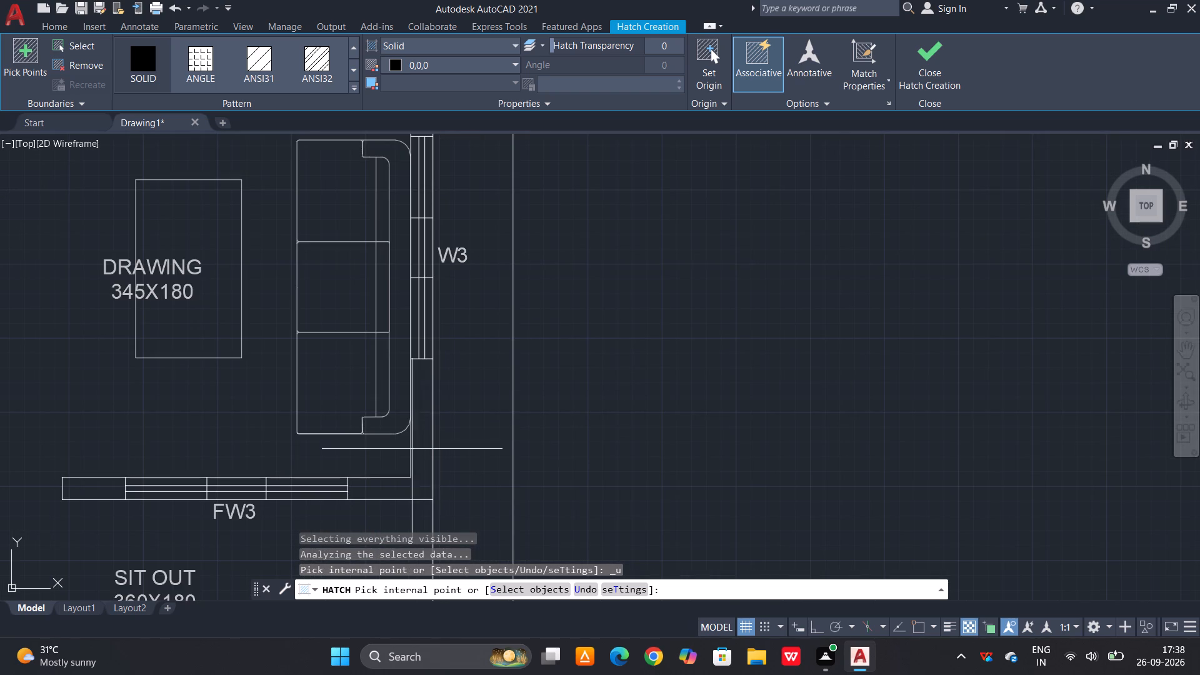
click(421, 451)
click(79, 483)
scroll(310, 571, down, 1)
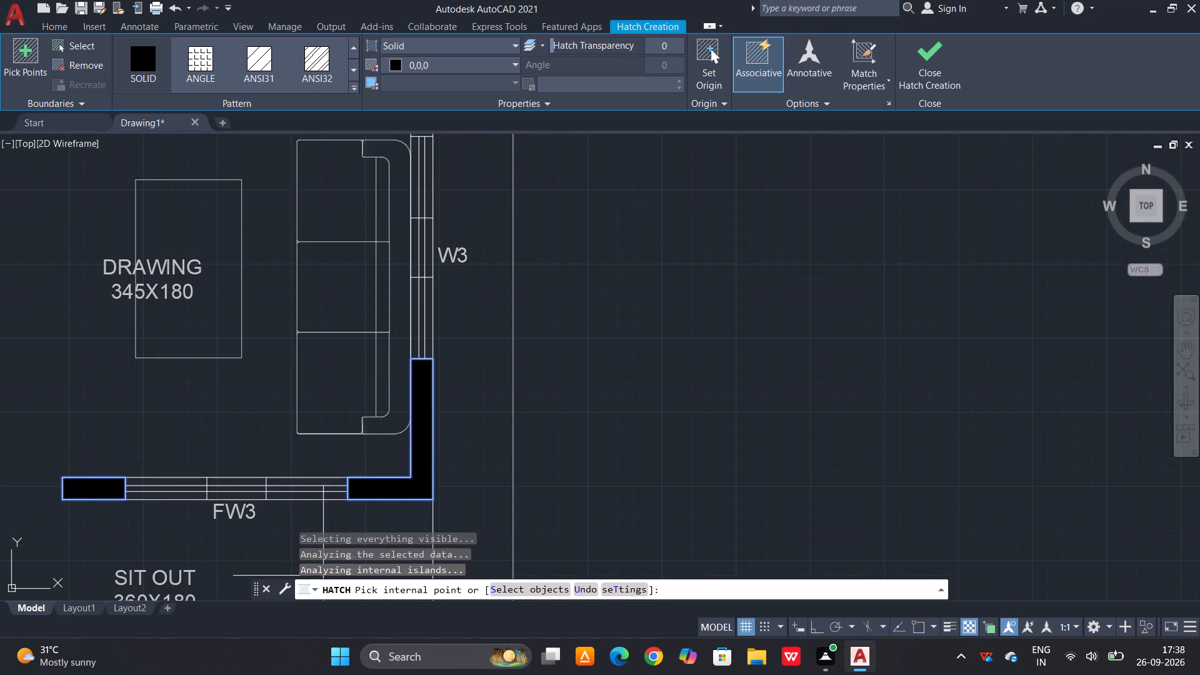
scroll(329, 576, down, 1)
click(391, 239)
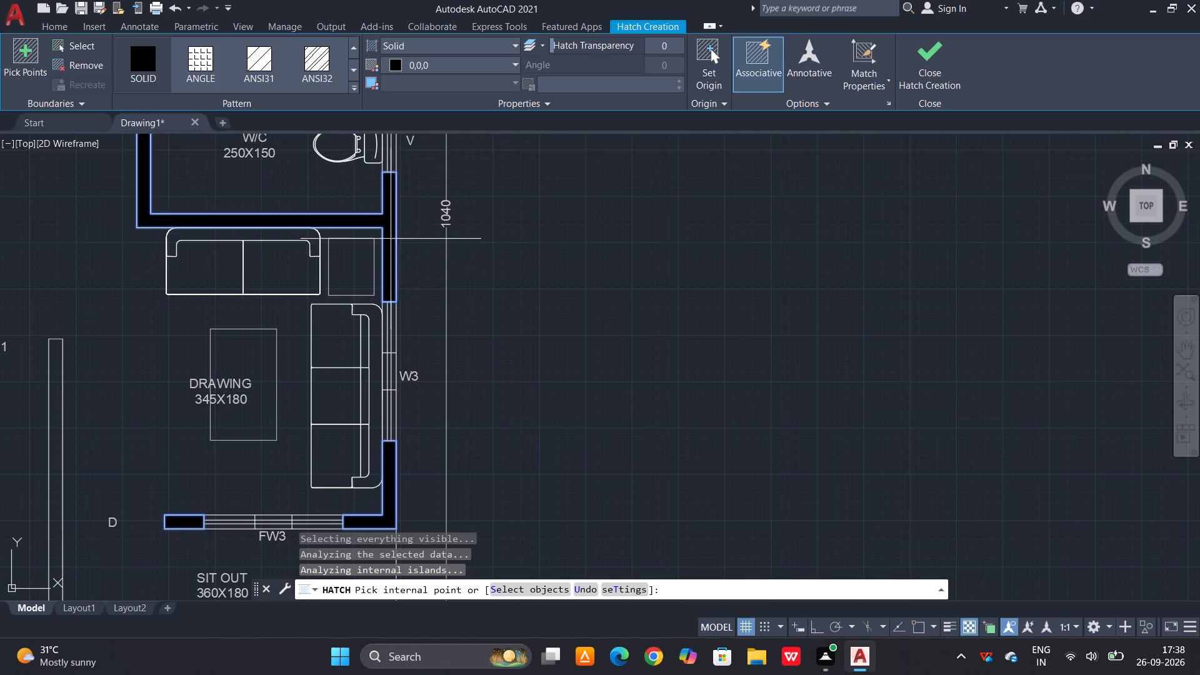
Hatch the outer wall between the upper bedroom's W3 window and ventilator V, plus the upper W/C's wall beside D2.
scroll(363, 292, down, 1)
middle_drag(529, 414, 574, 521)
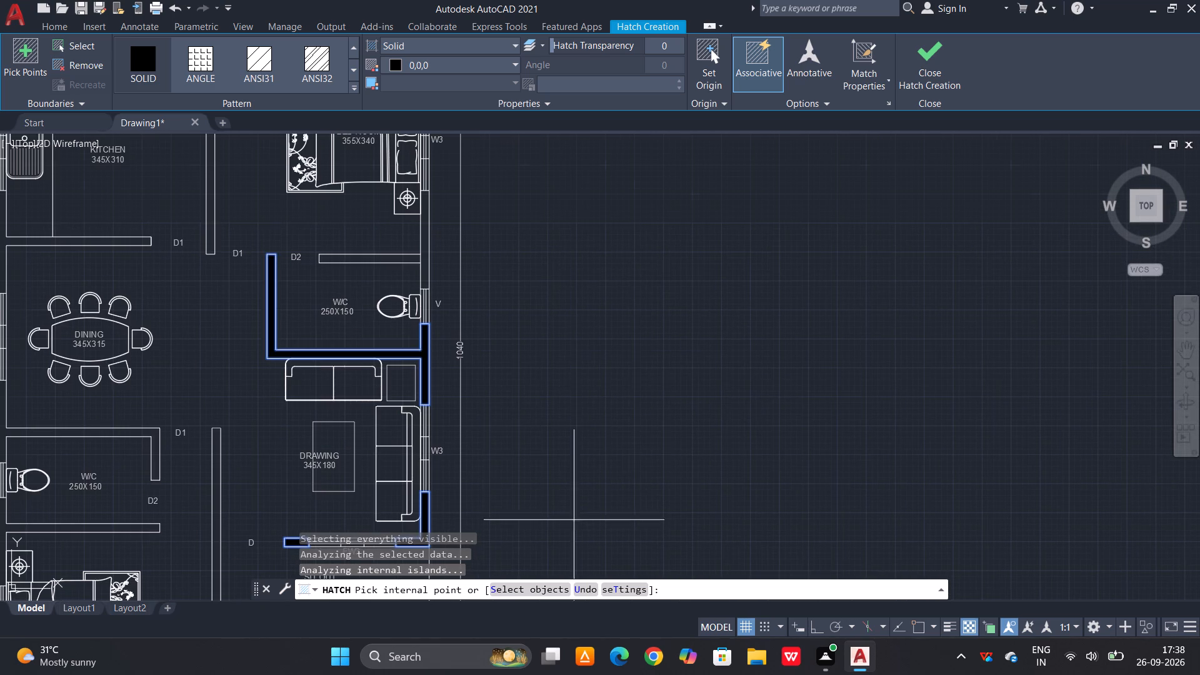
middle_drag(505, 347, 521, 366)
middle_drag(541, 397, 563, 433)
scroll(481, 299, up, 2)
click(439, 344)
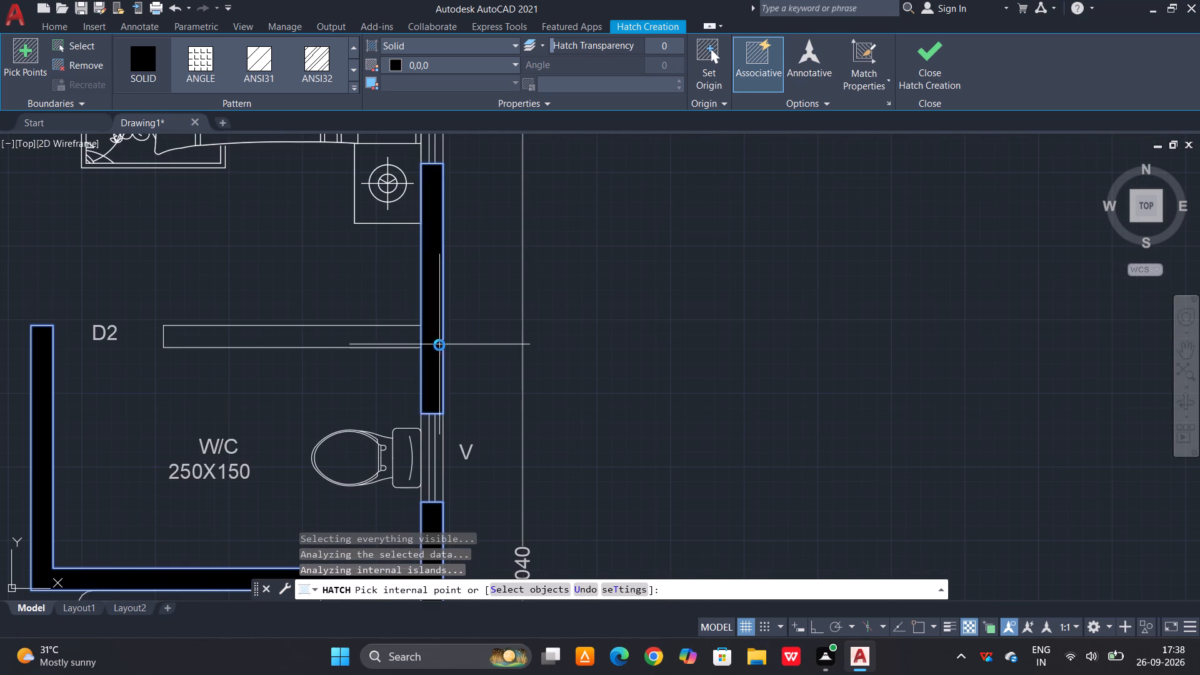
click(402, 342)
Hatch the partition between kitchen and upper bedroom with its top wall, and the kitchen's lower wall with its adjoining outer wall.
scroll(466, 444, down, 2)
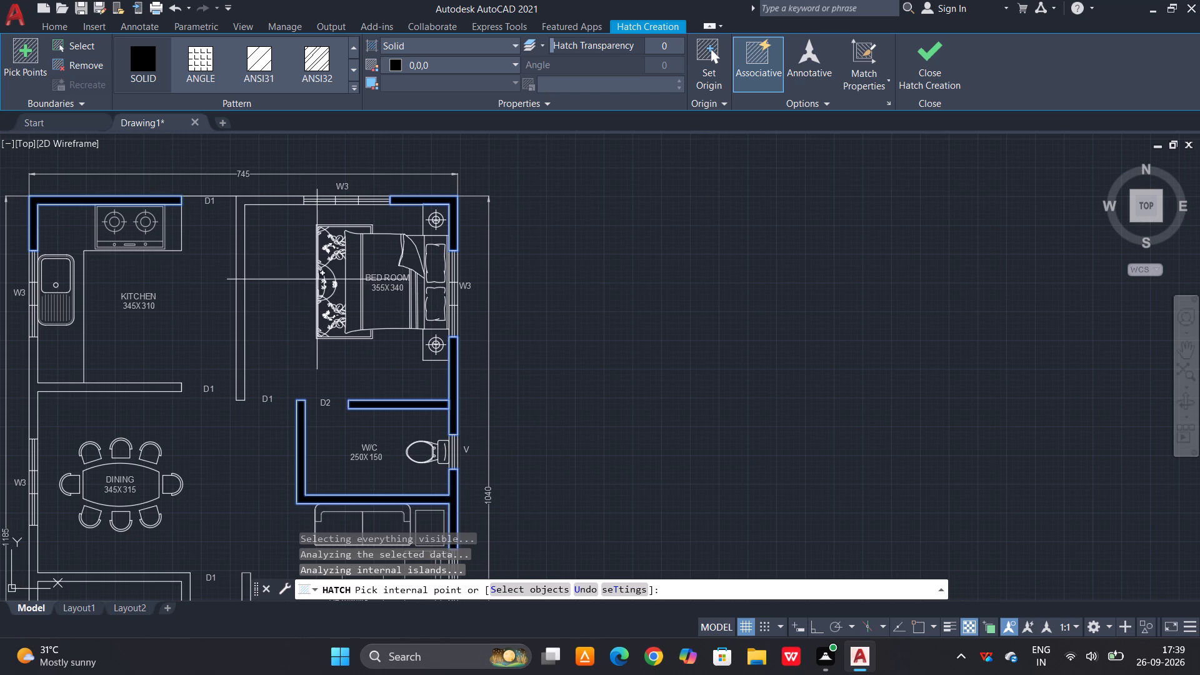
click(276, 199)
scroll(292, 318, down, 1)
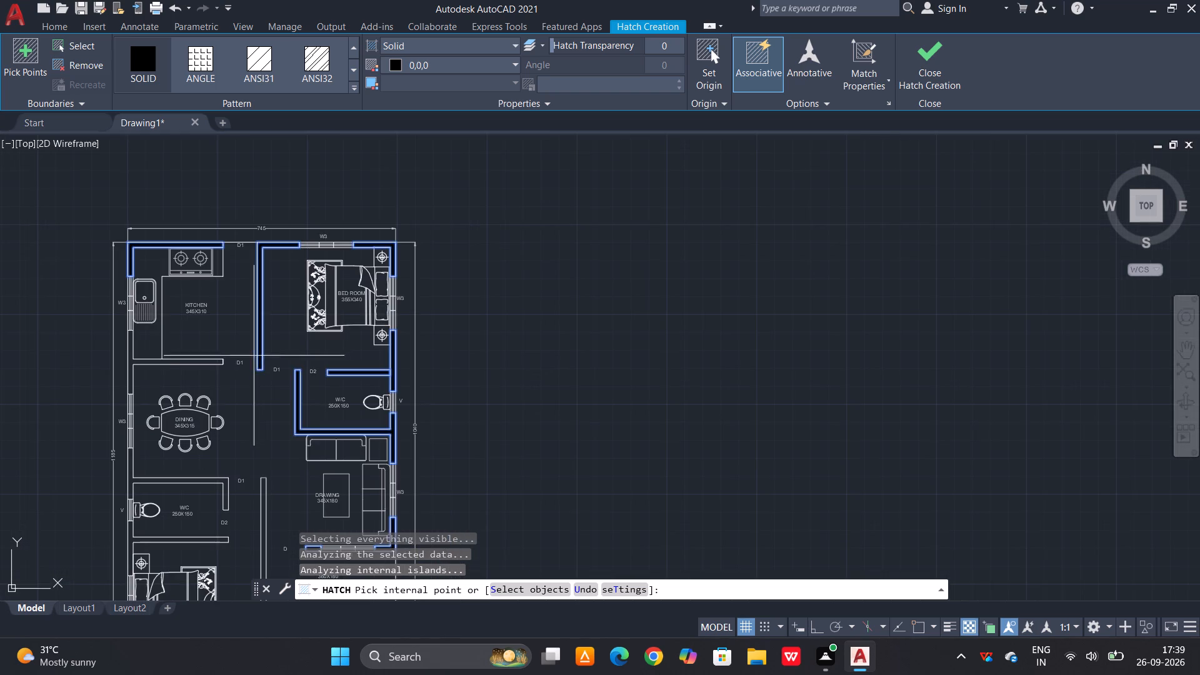
scroll(161, 381, up, 2)
click(179, 334)
scroll(460, 359, down, 2)
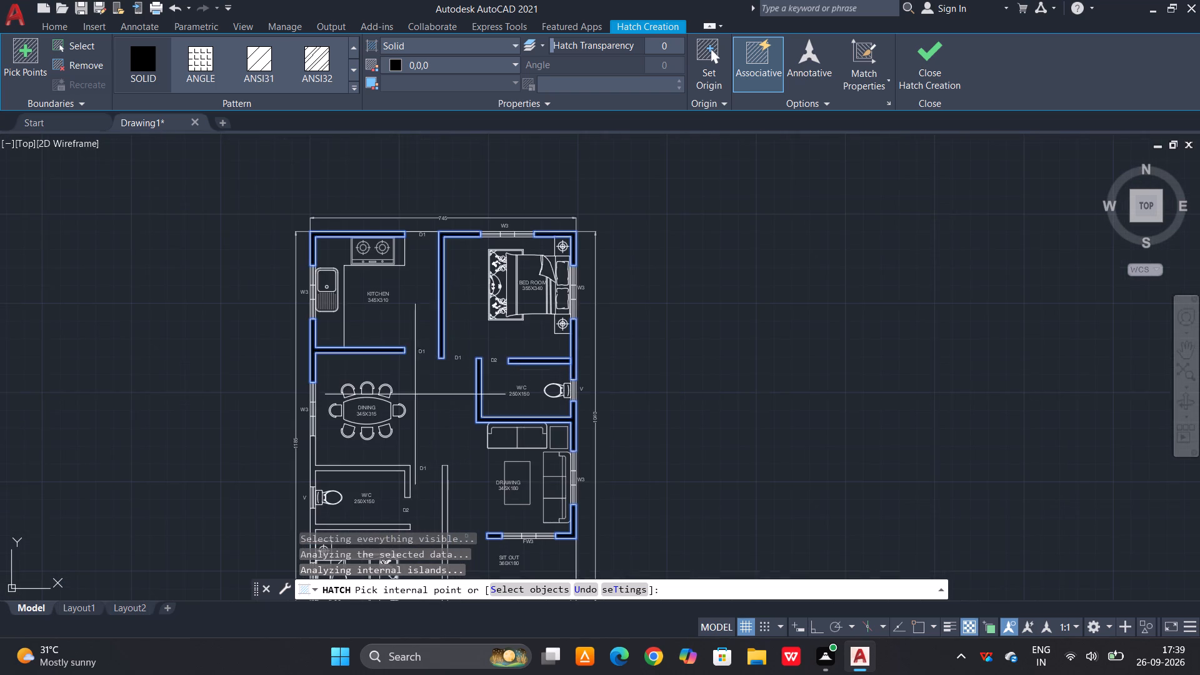
Hatch the walls above and below the lower W/C, including the outer wall sections they join.
scroll(326, 479, up, 2)
click(338, 452)
scroll(454, 314, down, 2)
scroll(391, 492, up, 2)
click(384, 500)
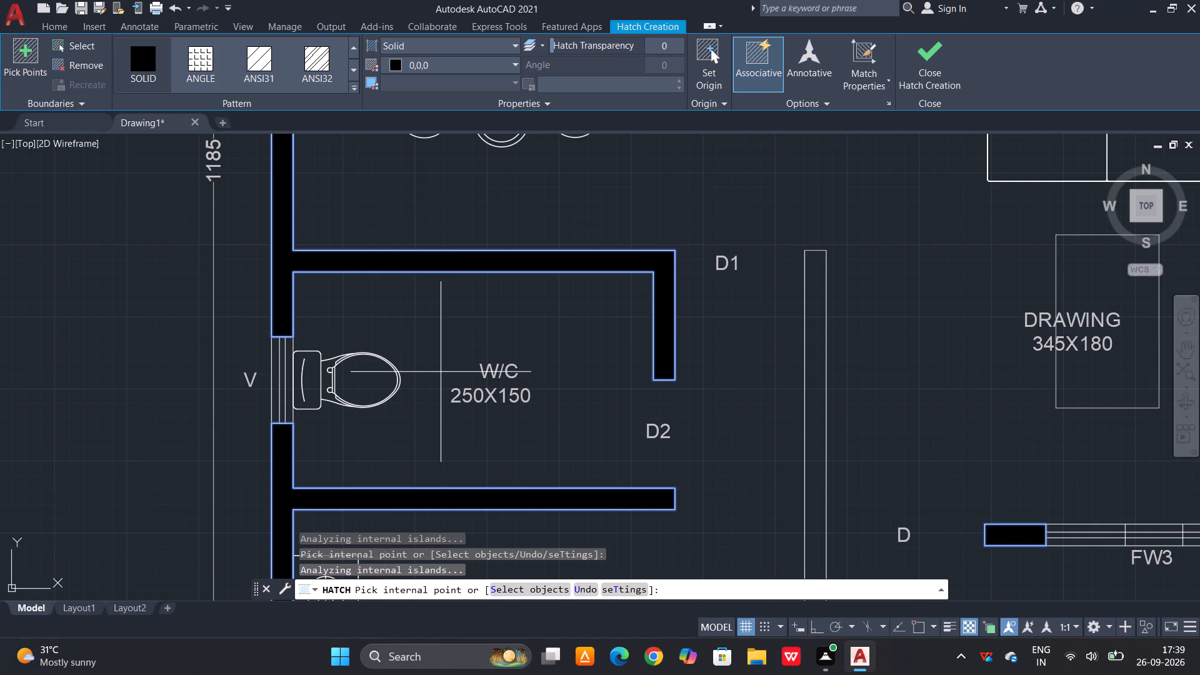
Hatch the long wall beside the lower bedroom and that bedroom's remaining outer corner wall, and end the Hatch command.
scroll(441, 372, down, 5)
scroll(509, 421, down, 1)
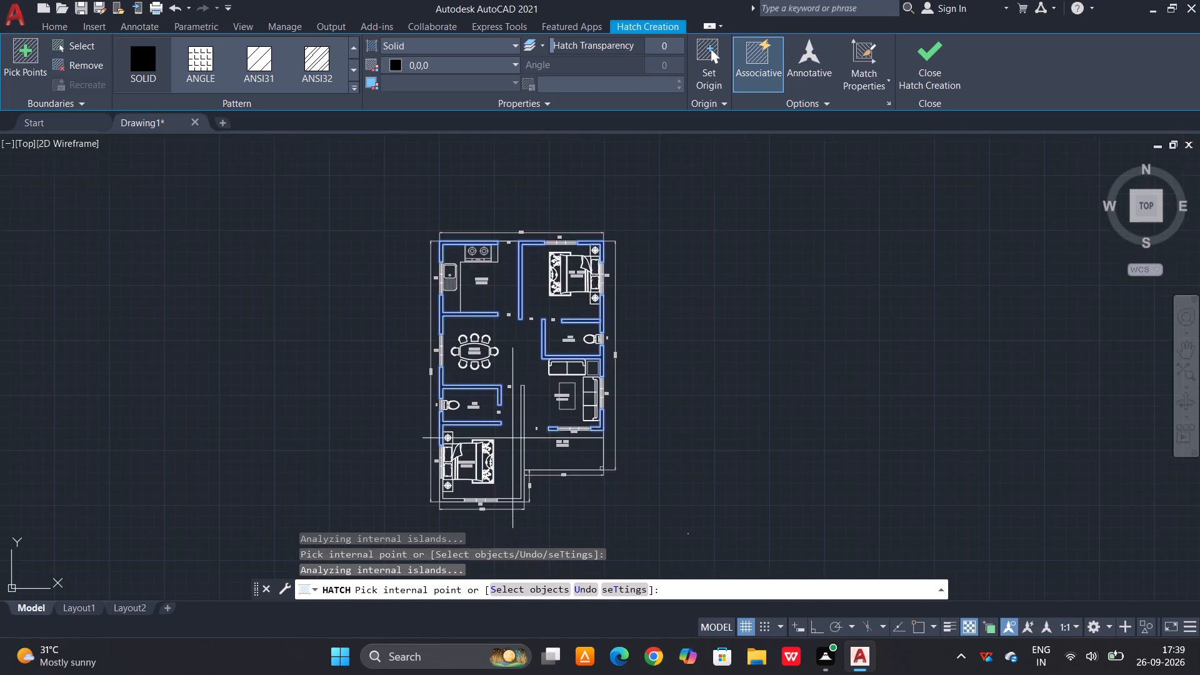
scroll(512, 441, up, 2)
double_click(534, 437)
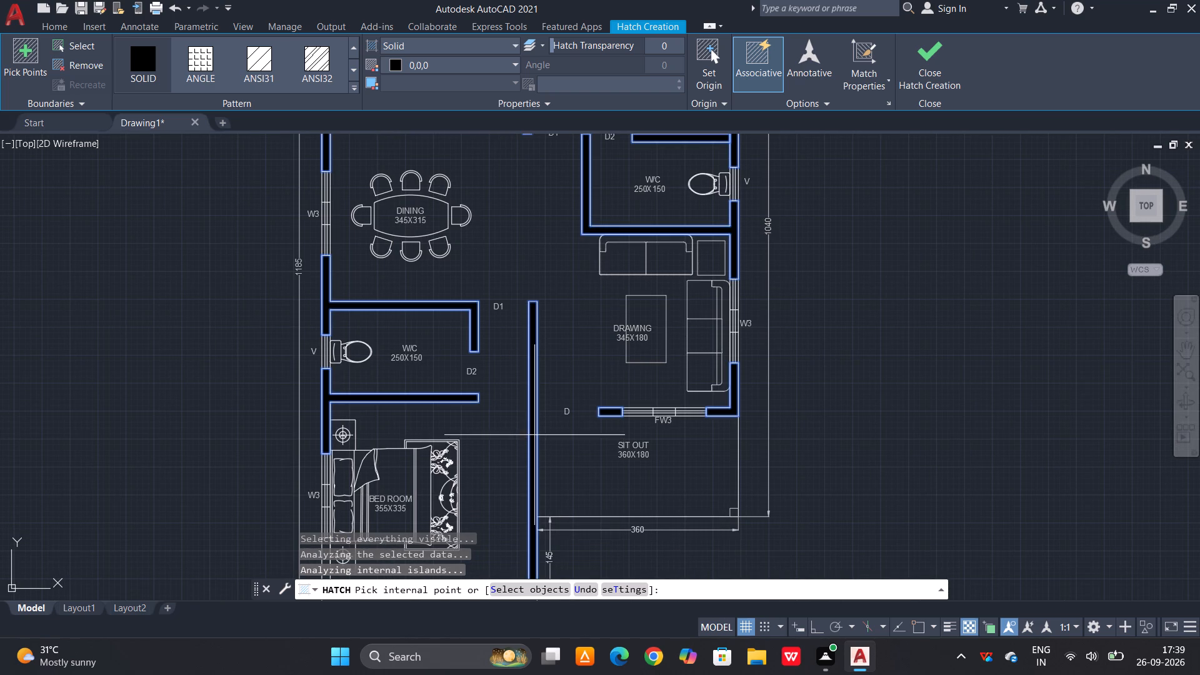
scroll(670, 368, down, 2)
scroll(438, 537, up, 2)
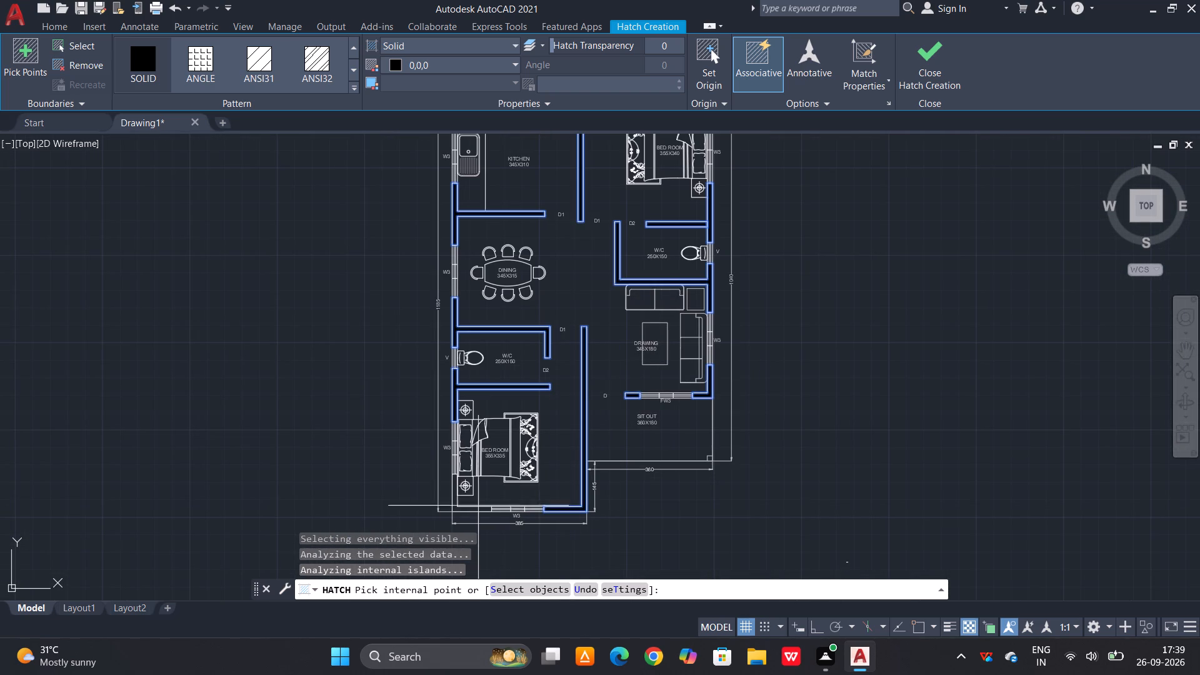
scroll(491, 492, up, 3)
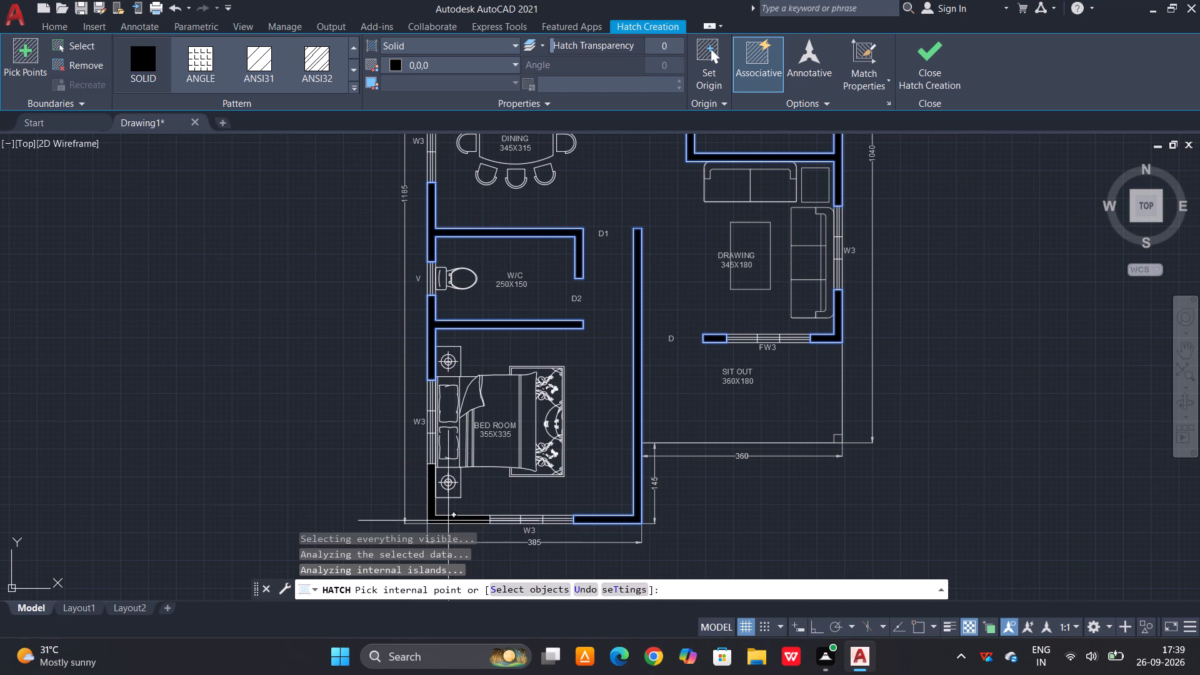
click(448, 521)
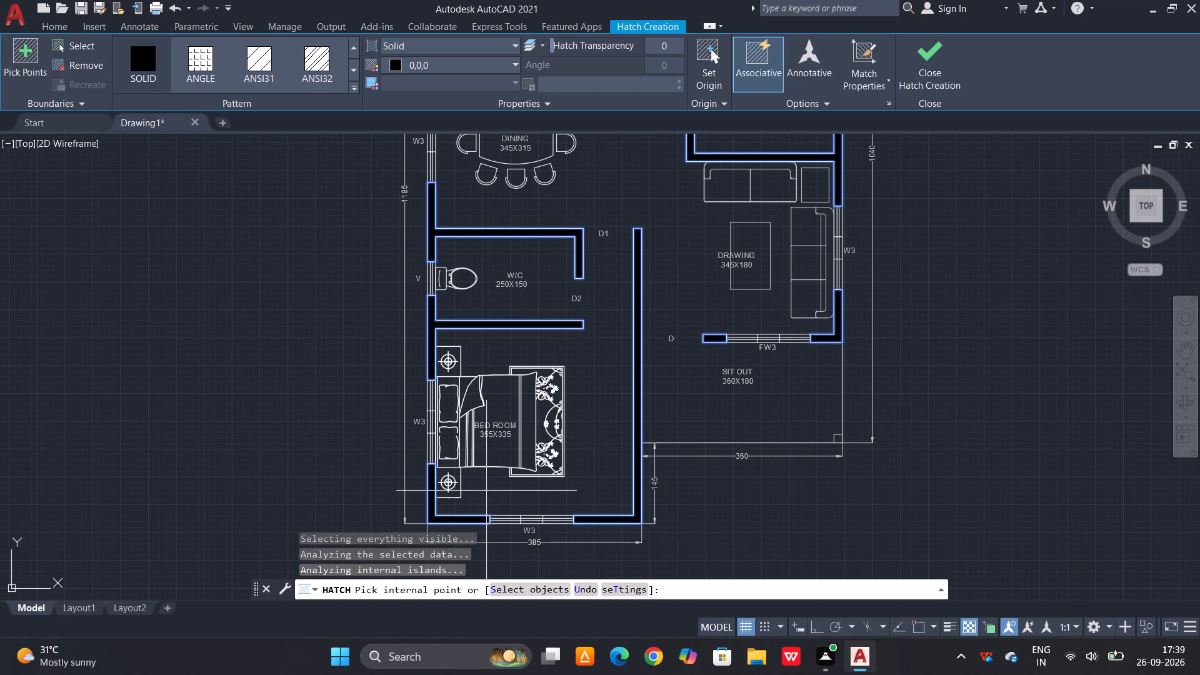
key(Escape)
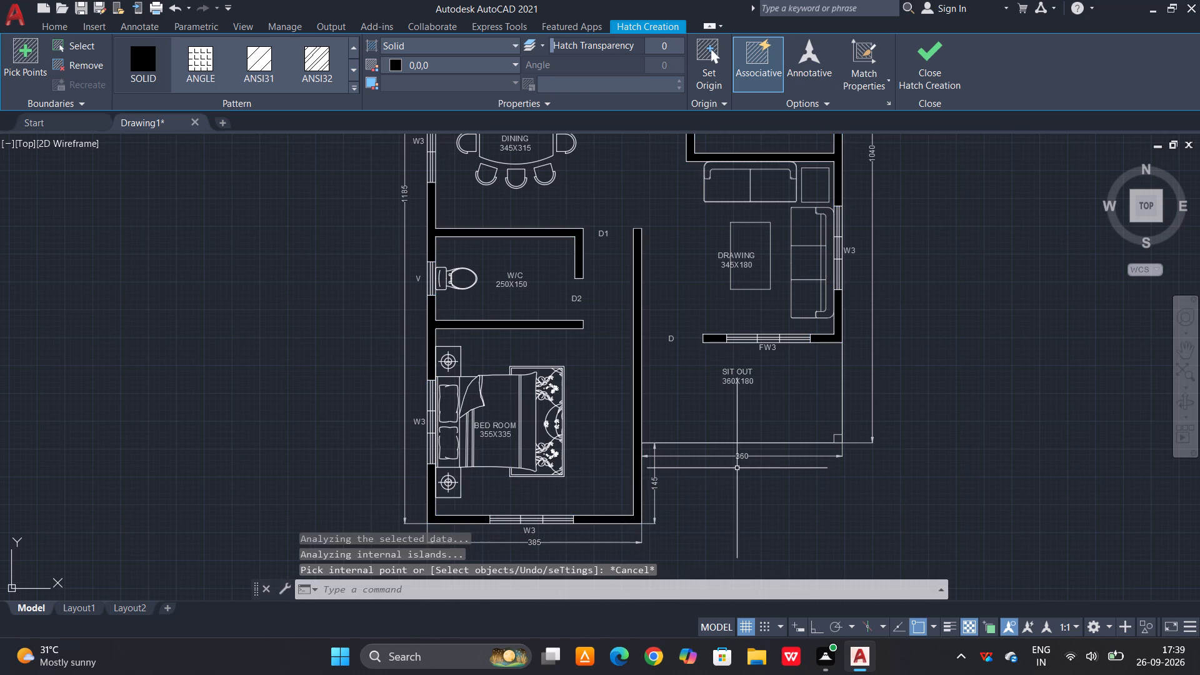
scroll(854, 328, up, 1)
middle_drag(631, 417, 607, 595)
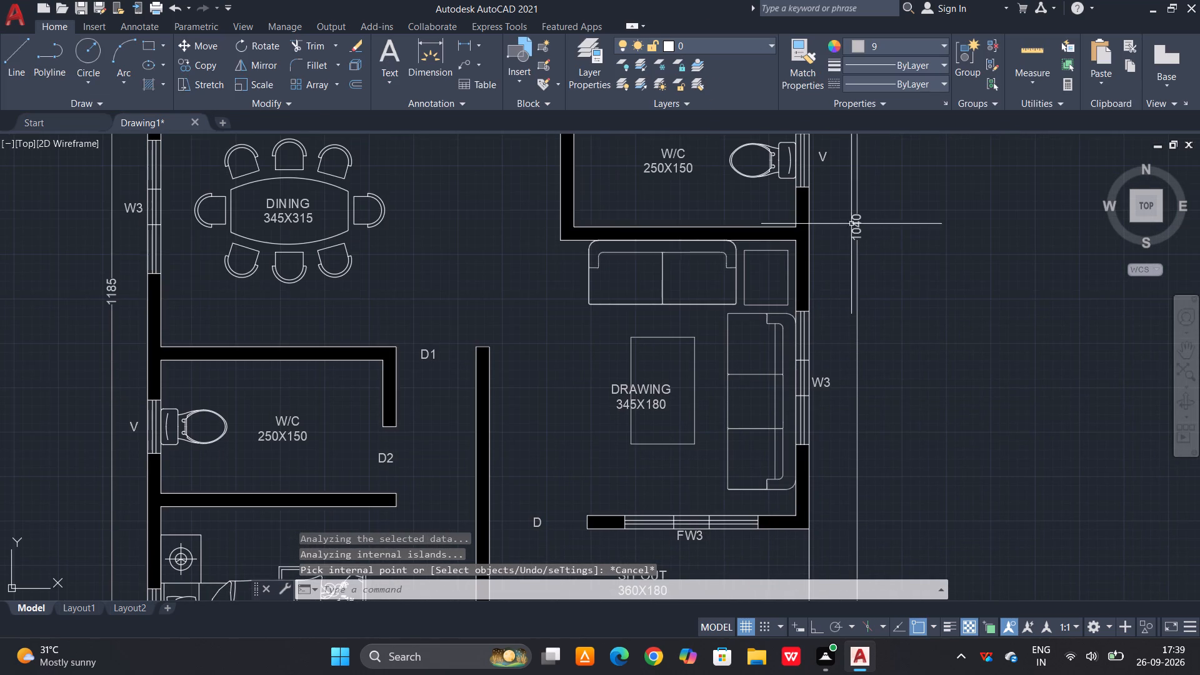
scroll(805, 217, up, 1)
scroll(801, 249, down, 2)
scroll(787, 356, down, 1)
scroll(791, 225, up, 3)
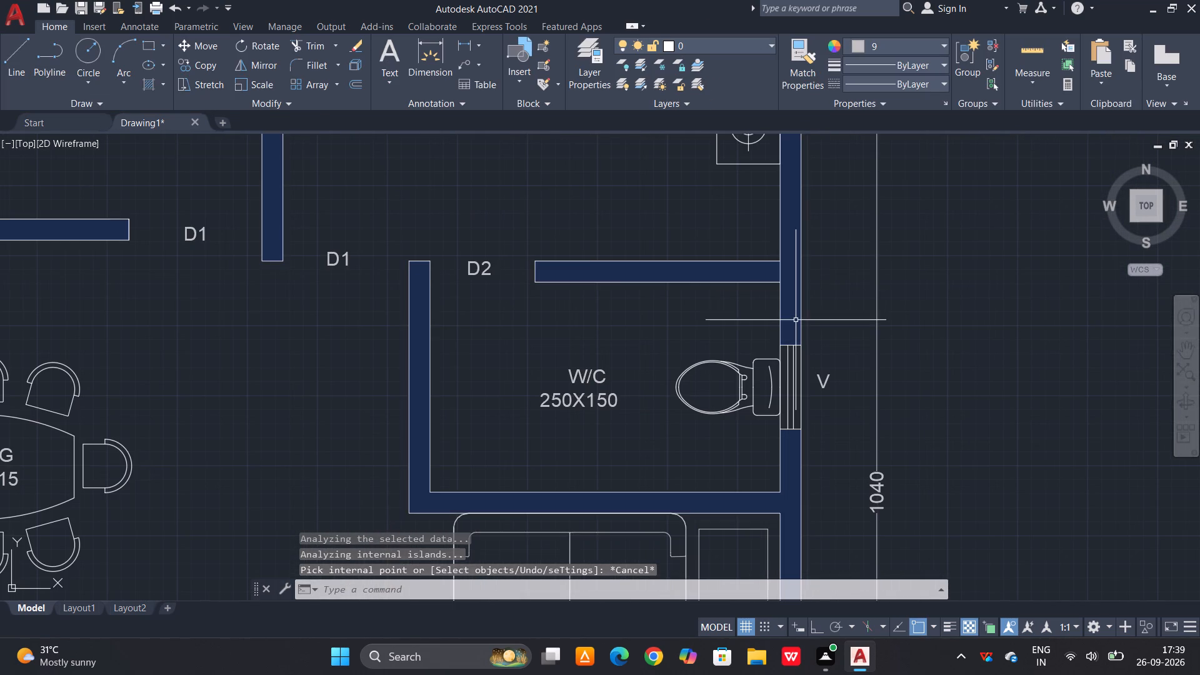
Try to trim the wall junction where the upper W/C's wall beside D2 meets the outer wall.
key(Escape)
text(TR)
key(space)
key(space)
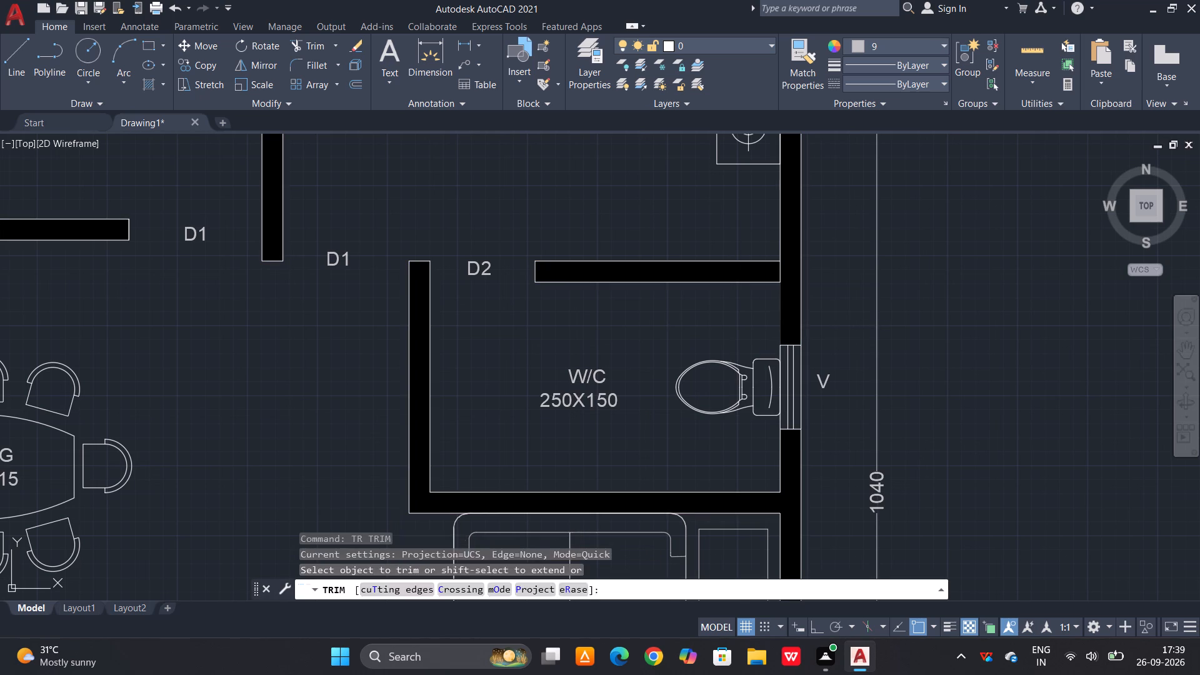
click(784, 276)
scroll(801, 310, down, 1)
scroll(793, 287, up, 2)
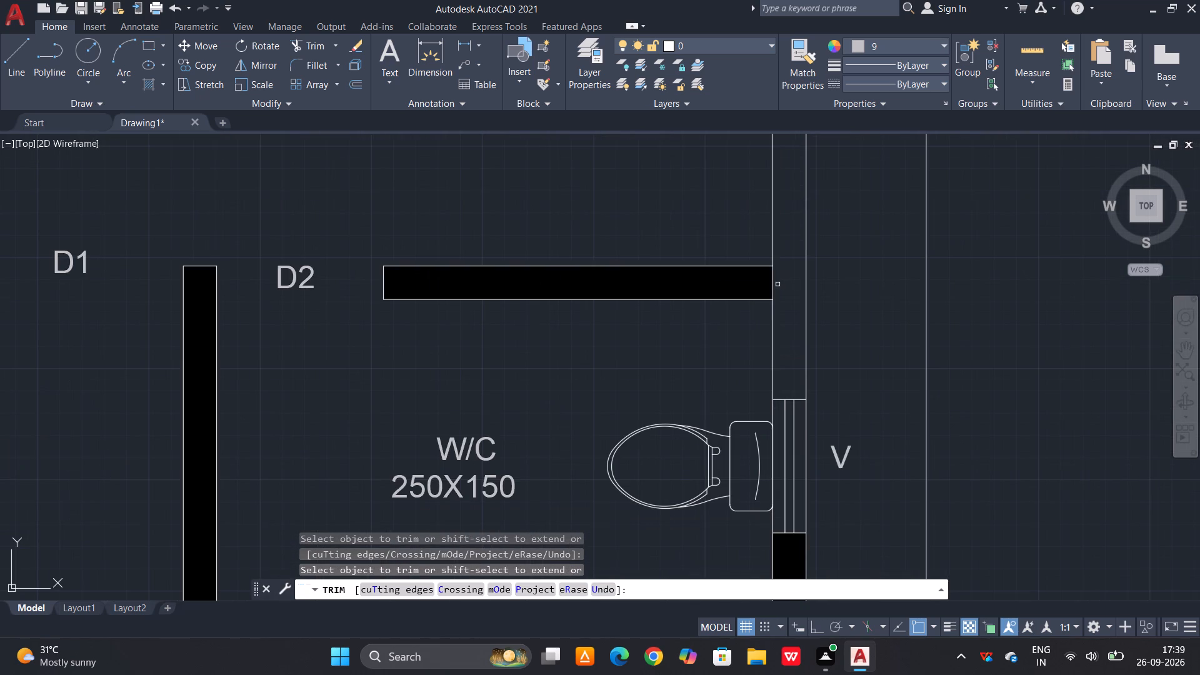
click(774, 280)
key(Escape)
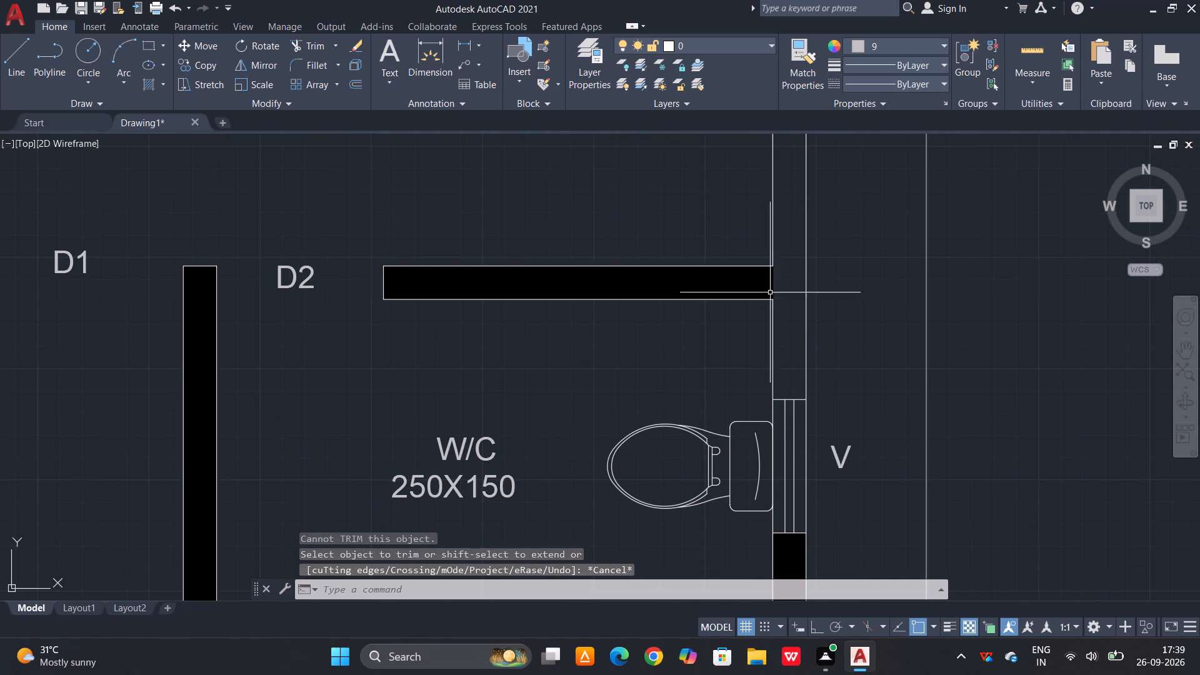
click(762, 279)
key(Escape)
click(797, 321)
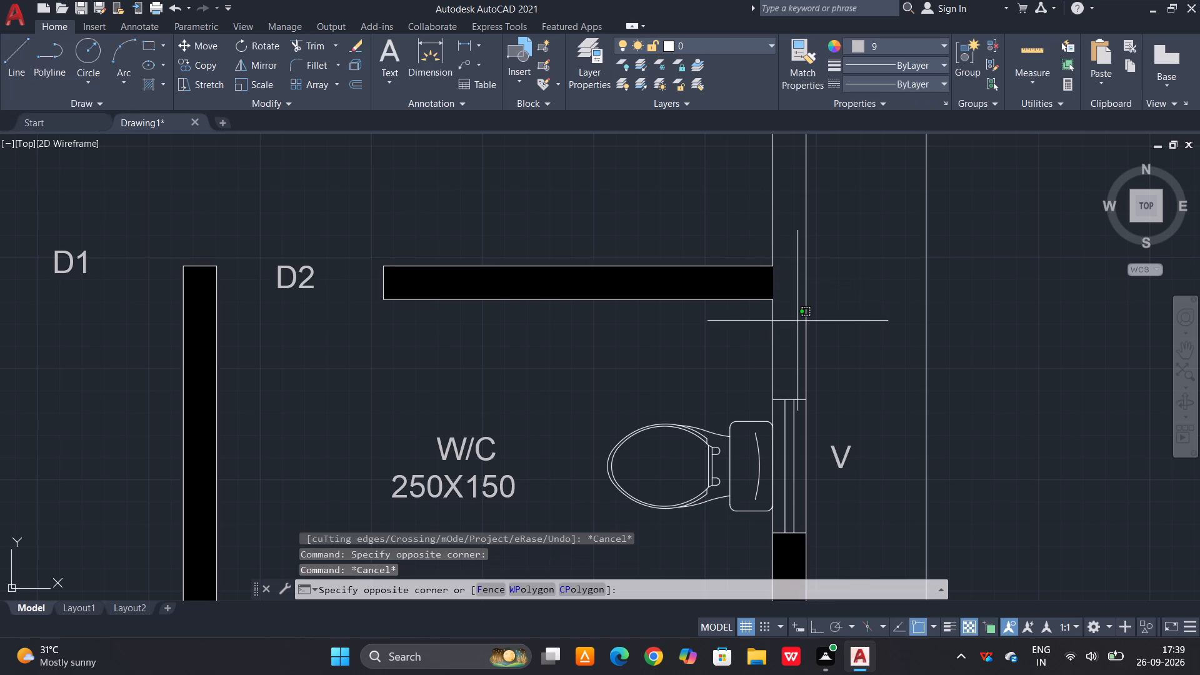
Fill the outer wall above the upper W/C's ventilator V with the solid black hatch, including its junction with the D2 wall.
text(H)
key(space)
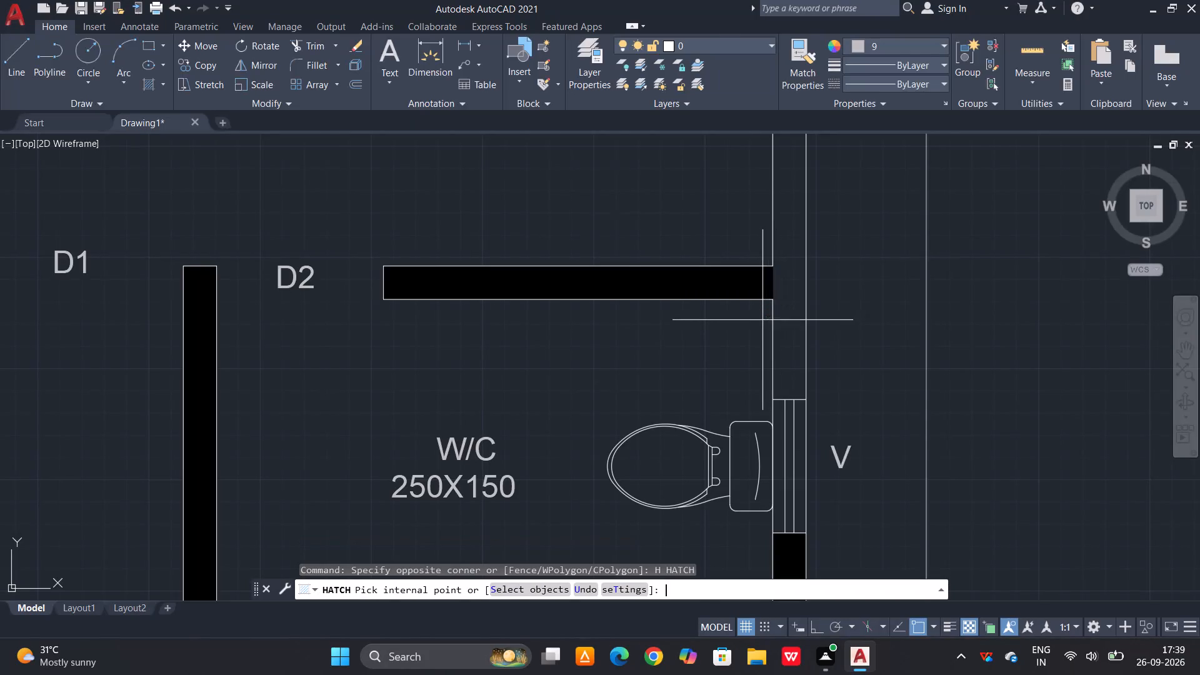
drag(137, 62, 144, 65)
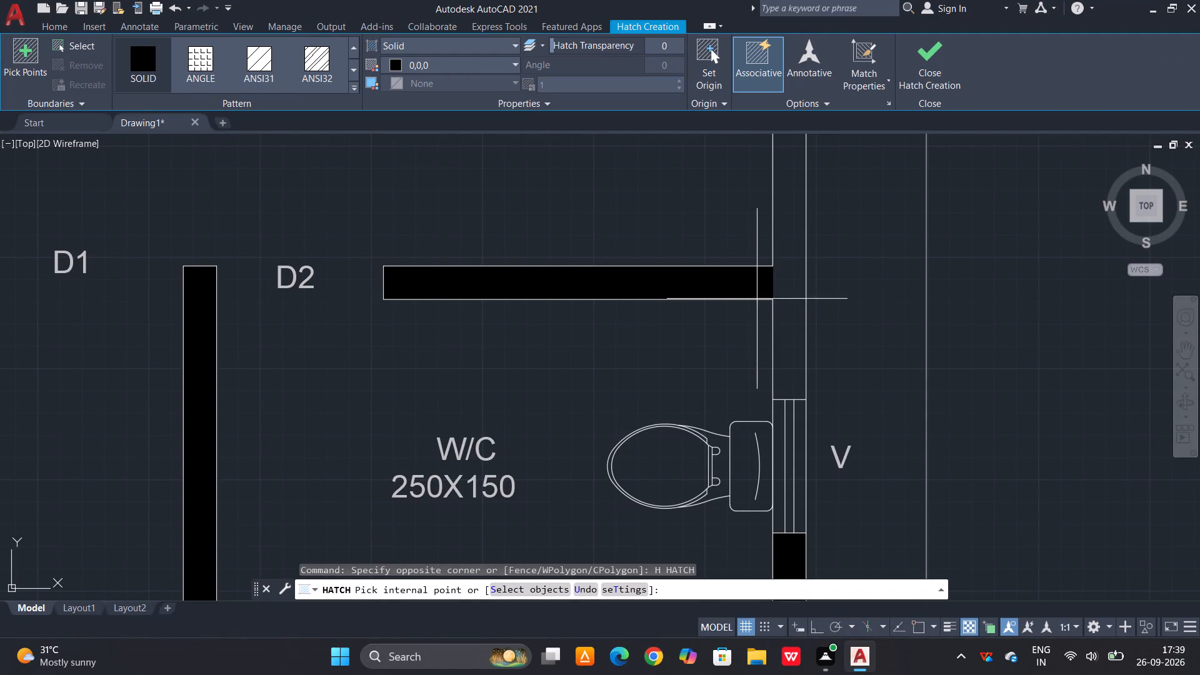
click(794, 312)
scroll(821, 373, down, 2)
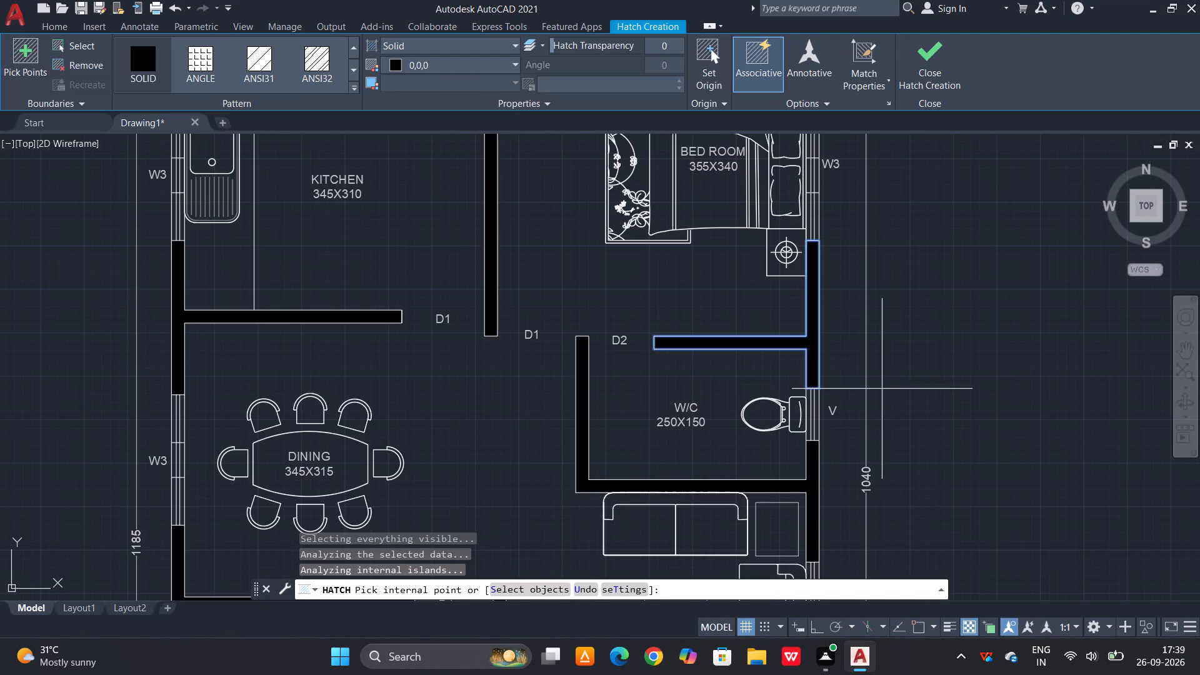
key(Escape)
Start a solid hatch for the windows and set its colour to grey 99,100,102.
scroll(889, 384, down, 1)
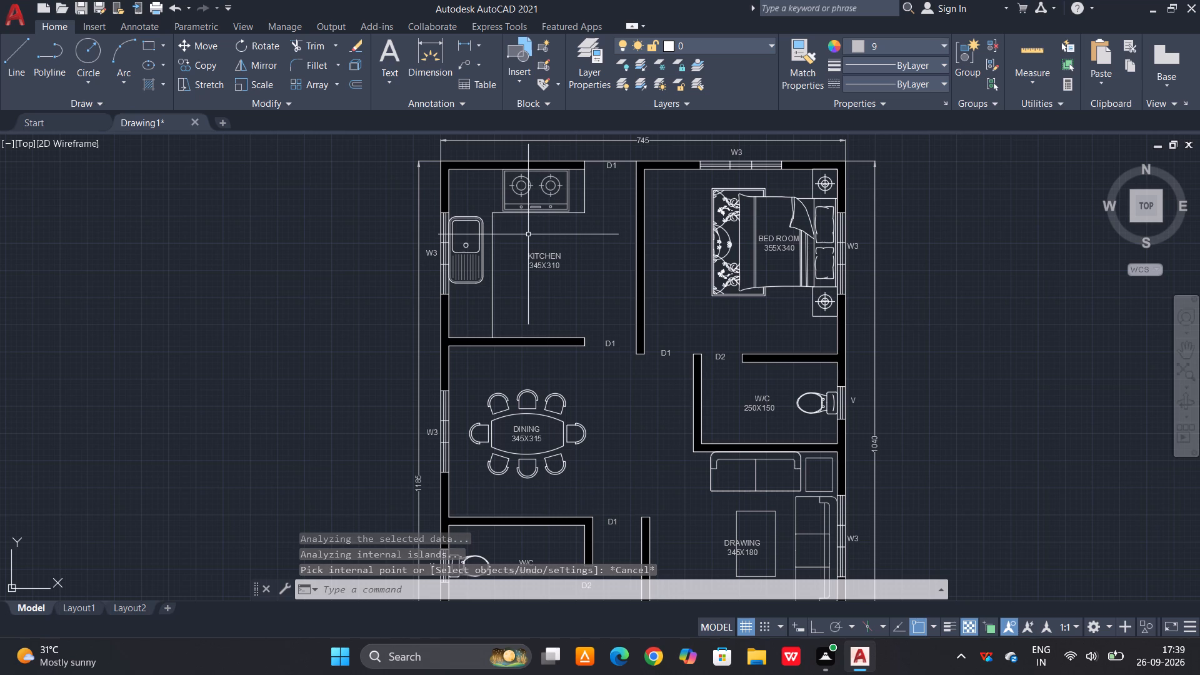
scroll(479, 234, up, 1)
scroll(417, 244, up, 3)
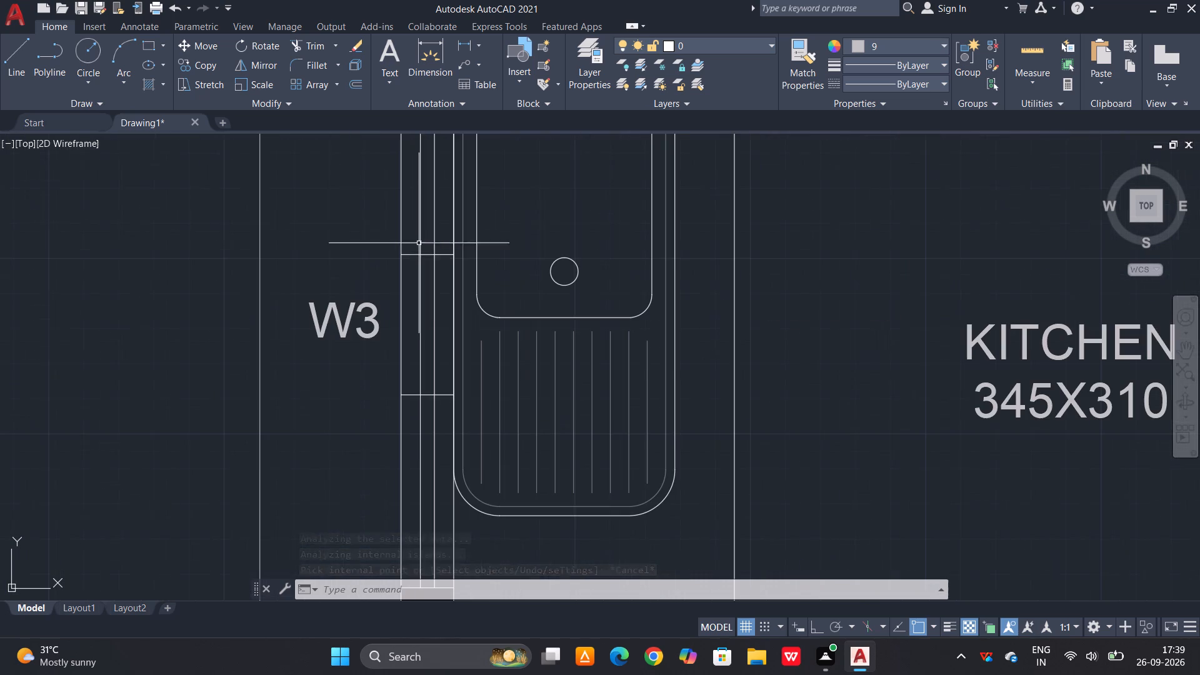
text(H)
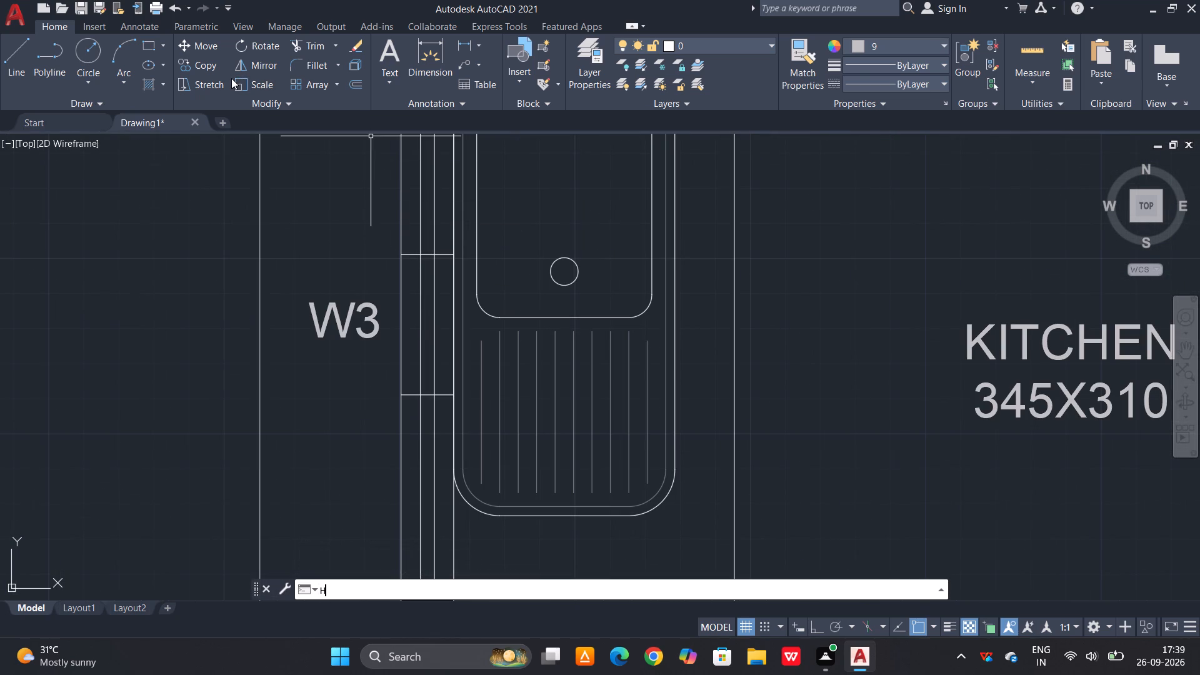
key(space)
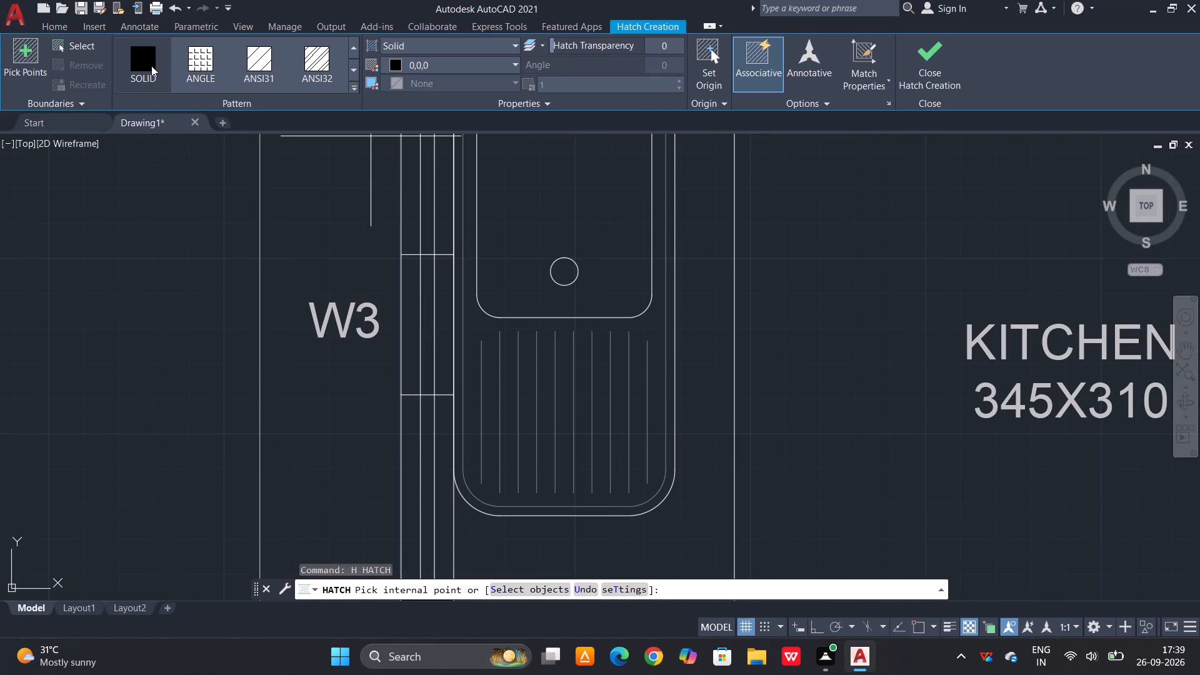
click(147, 66)
click(144, 61)
click(516, 63)
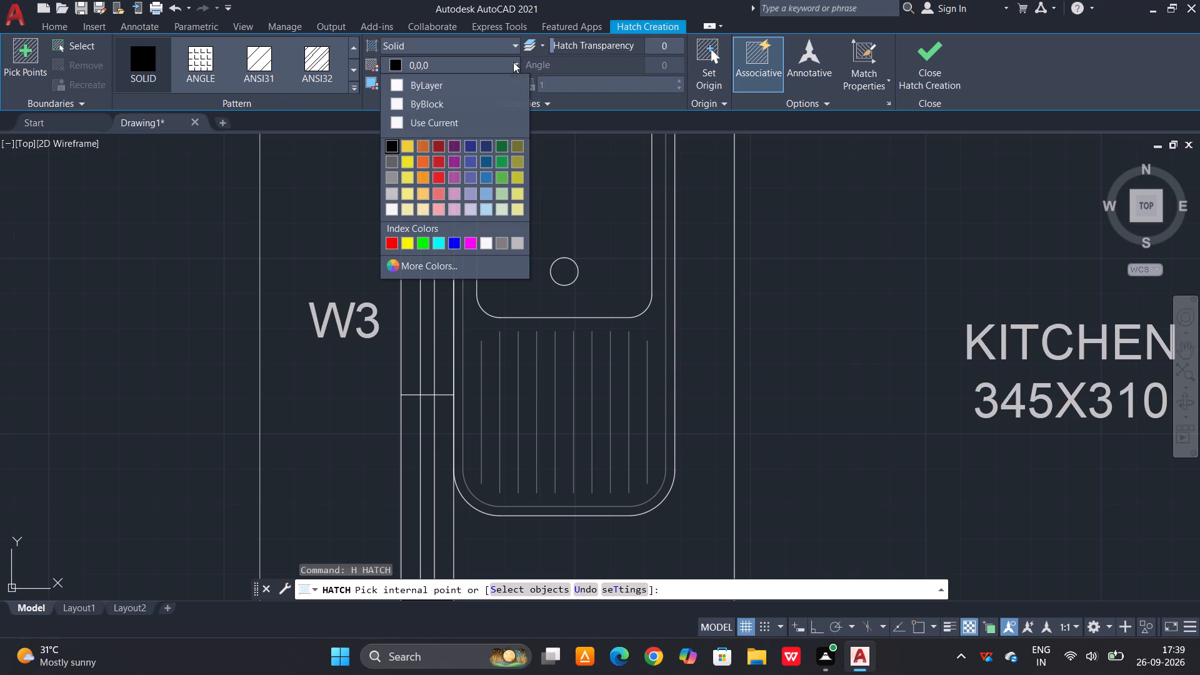
click(391, 178)
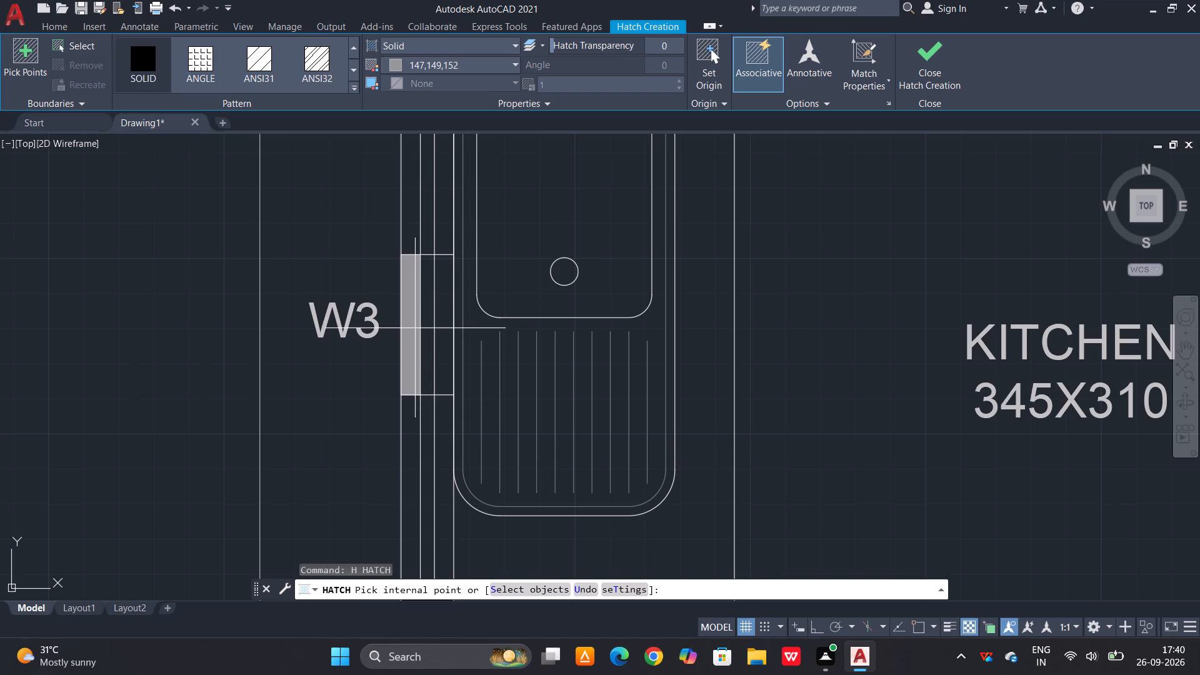
click(517, 64)
click(393, 159)
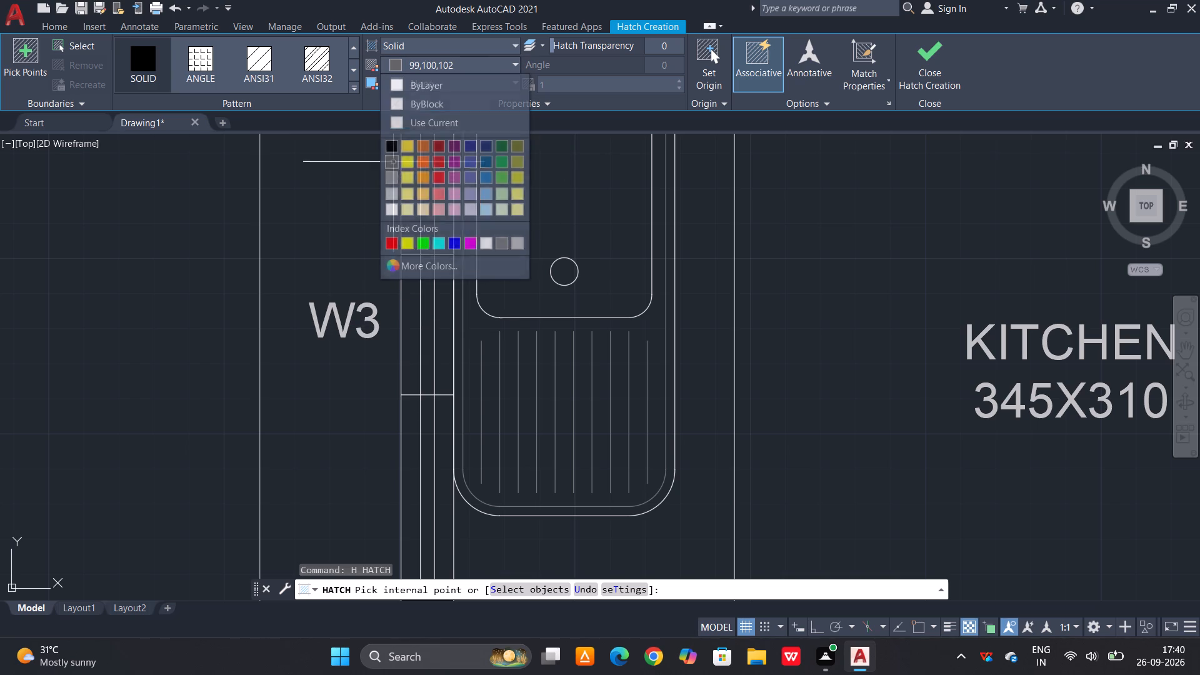
Hatch all panes of the kitchen's W3 window in the outer wall beside the sink with the solid grey.
click(415, 236)
click(432, 235)
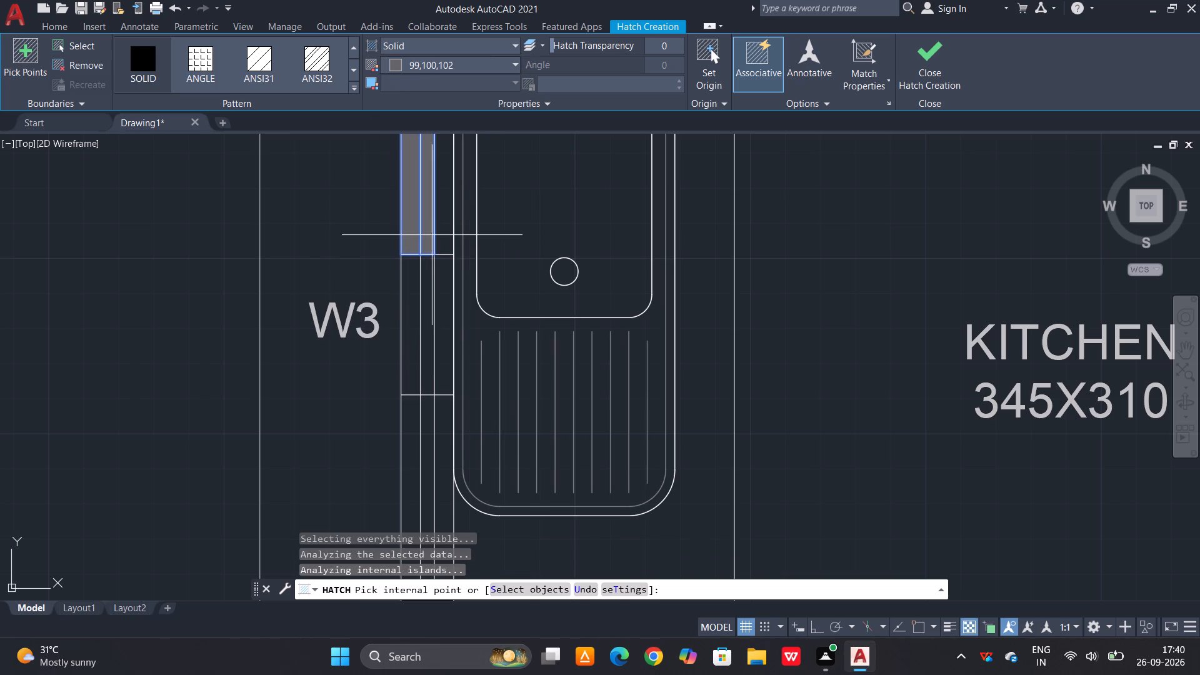
click(446, 246)
click(431, 312)
click(445, 321)
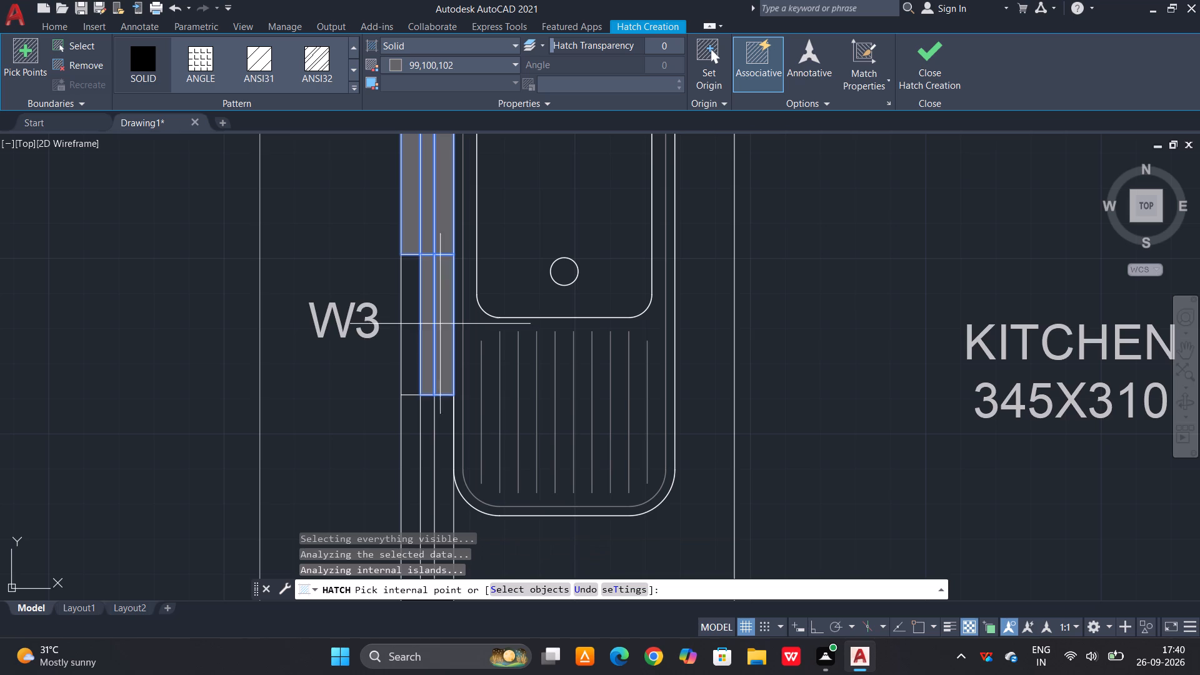
click(415, 324)
scroll(424, 316, down, 2)
scroll(419, 402, up, 3)
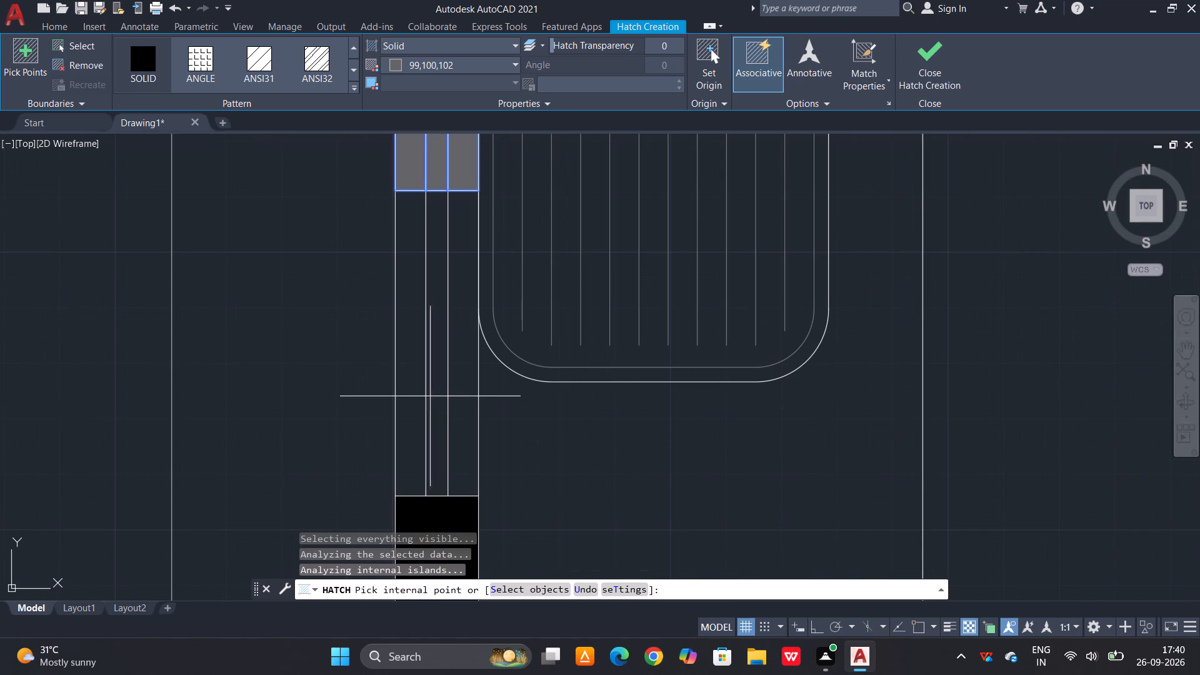
click(470, 387)
click(424, 367)
click(434, 357)
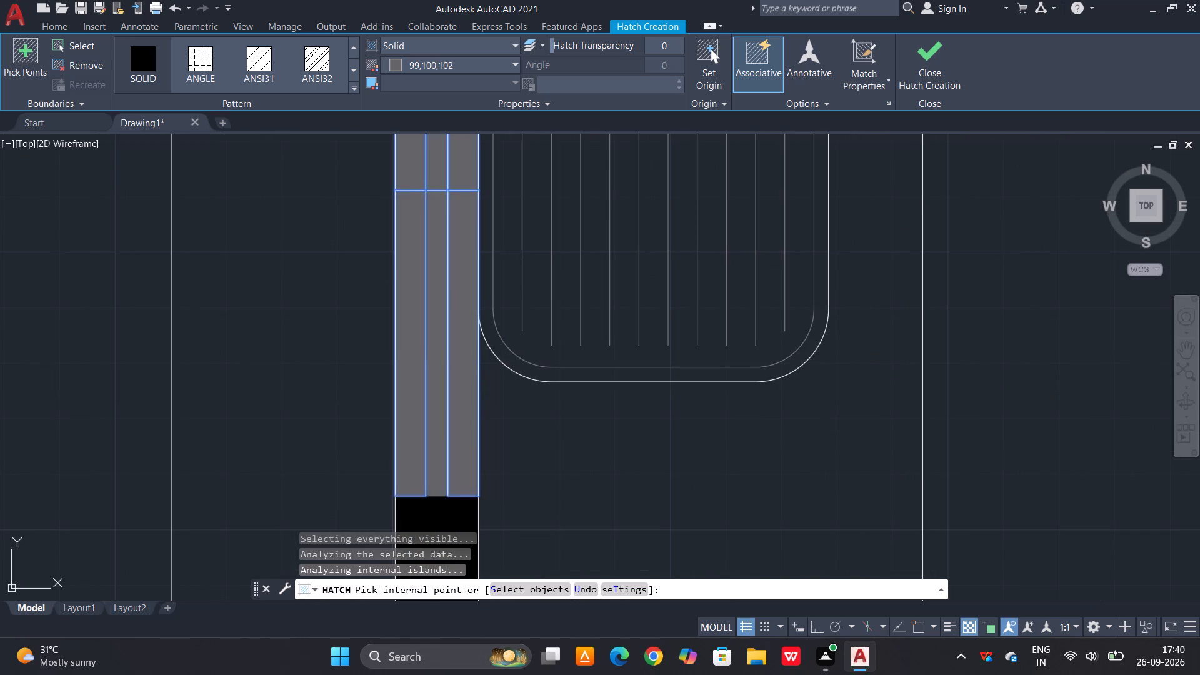
Hatch the panes of the W3 window in the upper bedroom's top wall with the same solid grey.
scroll(449, 329, down, 4)
scroll(566, 342, down, 2)
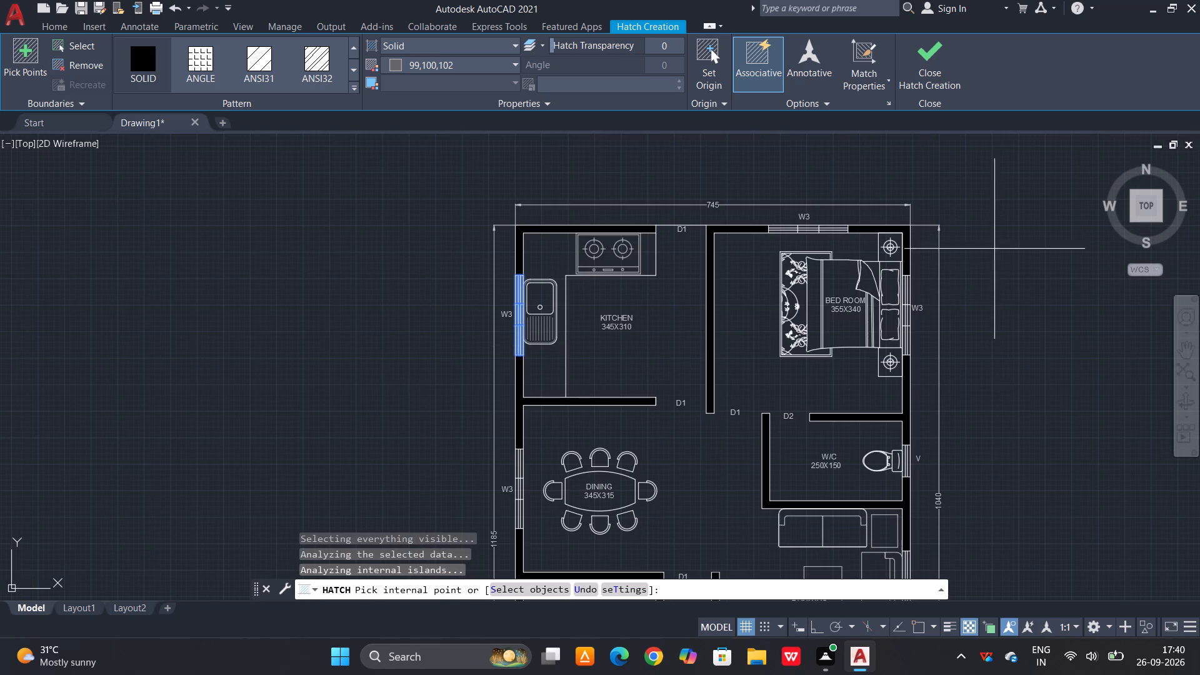
scroll(834, 231, up, 3)
click(842, 212)
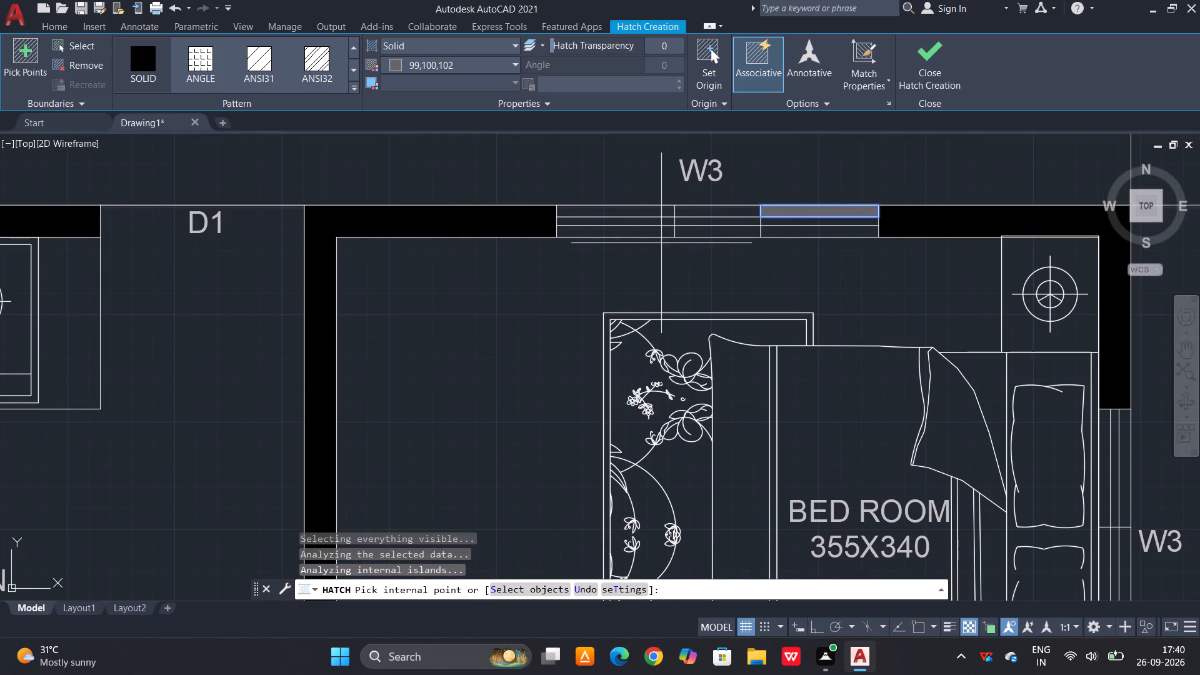
click(650, 234)
click(651, 209)
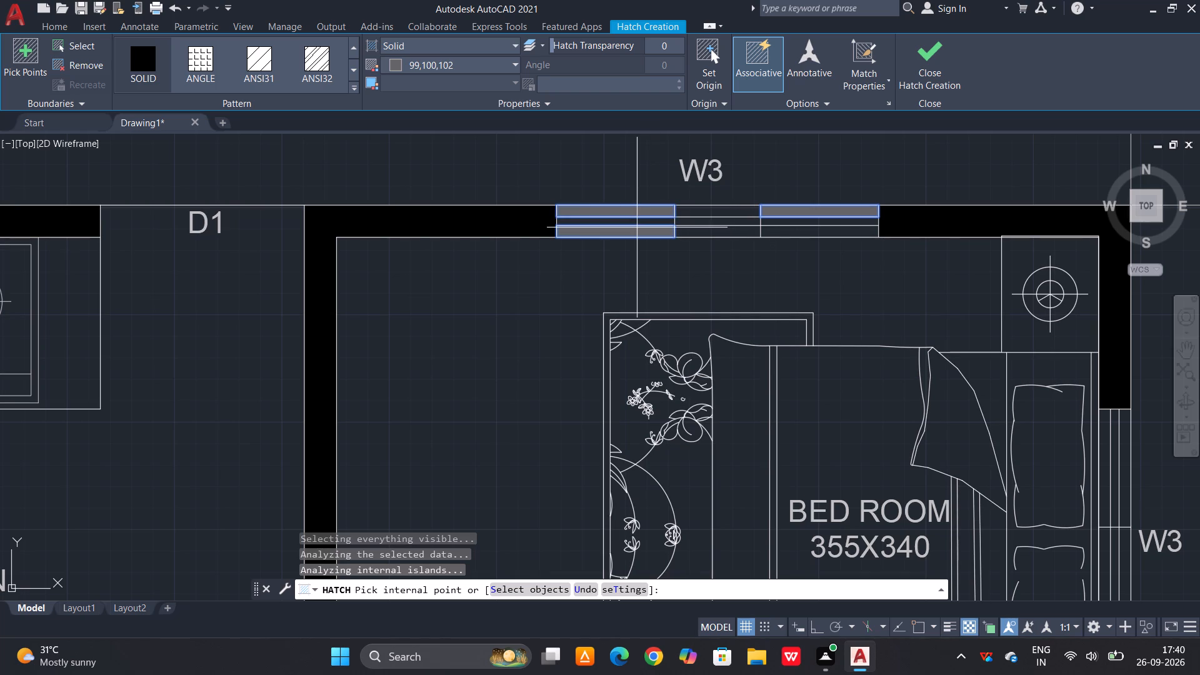
click(646, 222)
click(688, 211)
click(694, 221)
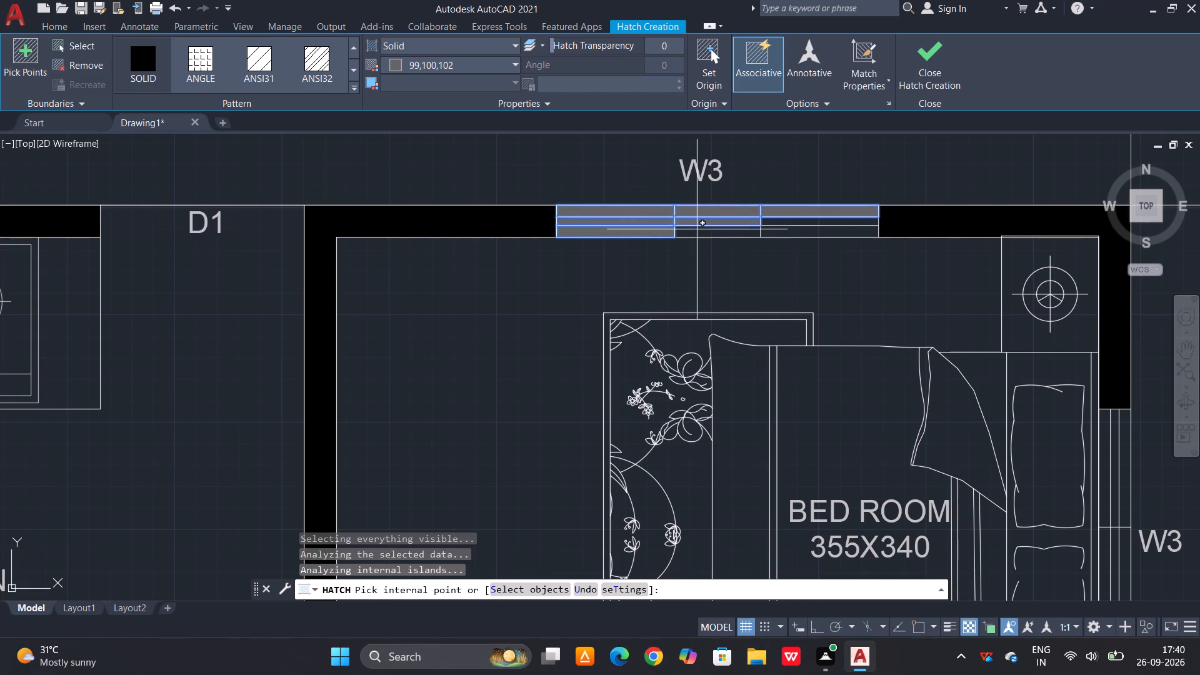
drag(702, 232, 708, 235)
click(786, 227)
click(787, 224)
Hatch all panes of the W3 window in the upper bedroom's outer side wall, beside the bed pillows, with solid grey.
scroll(544, 198, down, 2)
scroll(781, 327, up, 3)
click(734, 269)
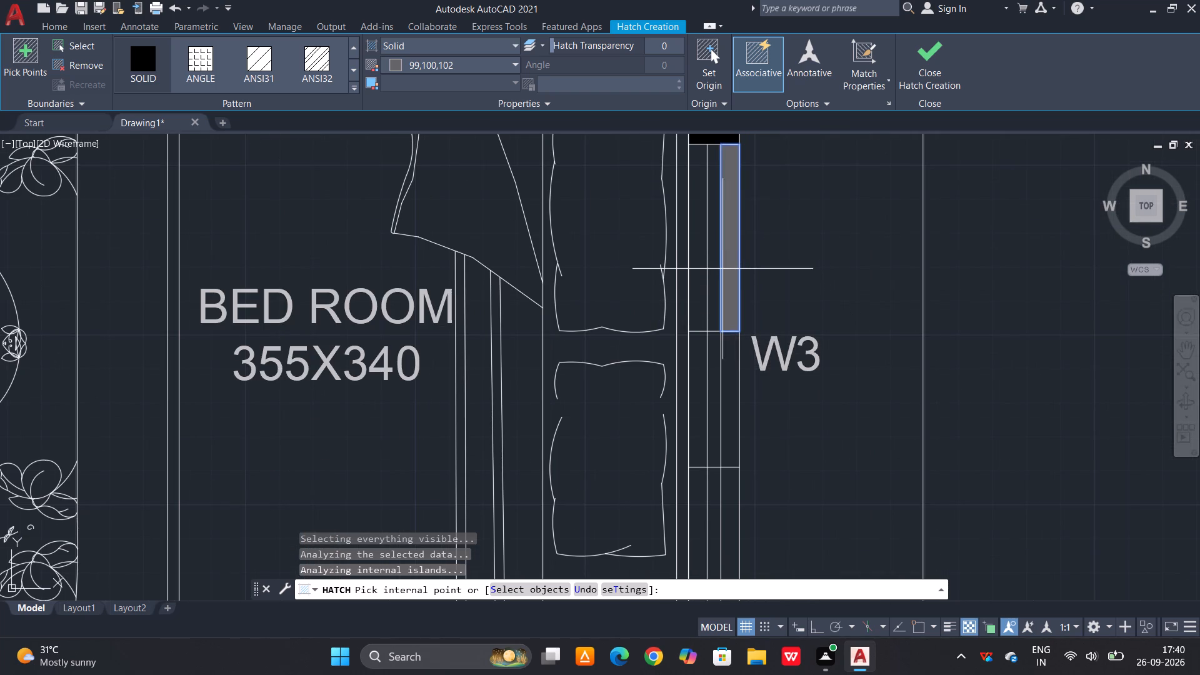
click(717, 270)
click(694, 279)
click(690, 371)
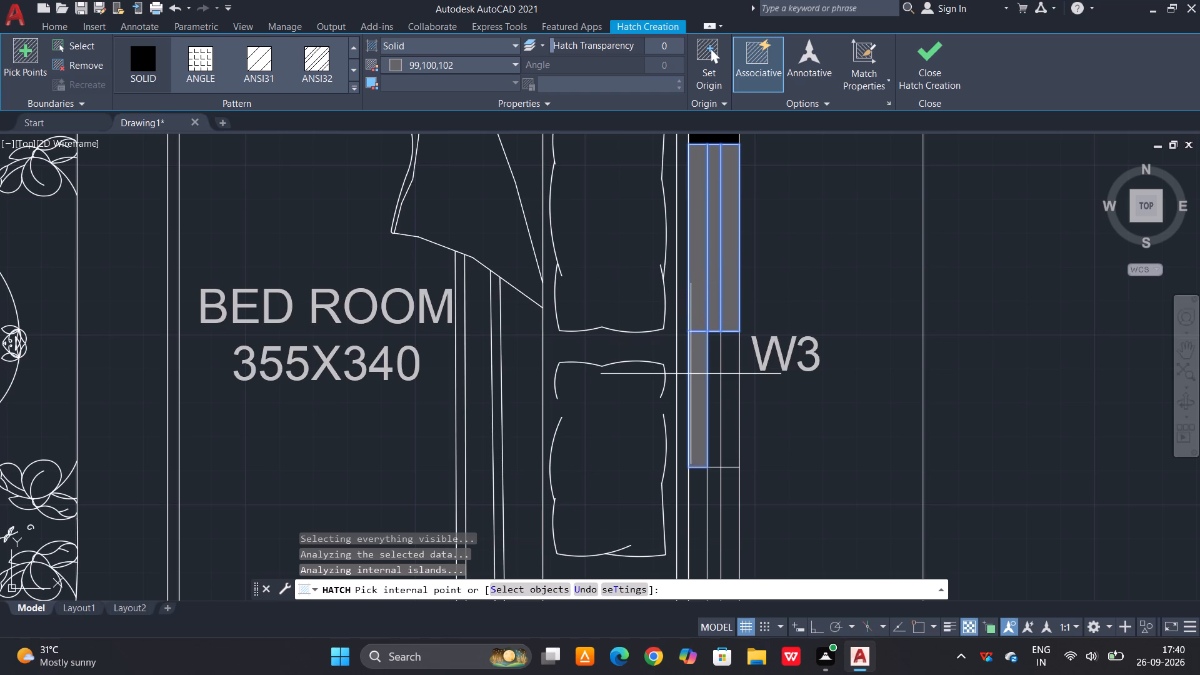
click(710, 371)
click(726, 380)
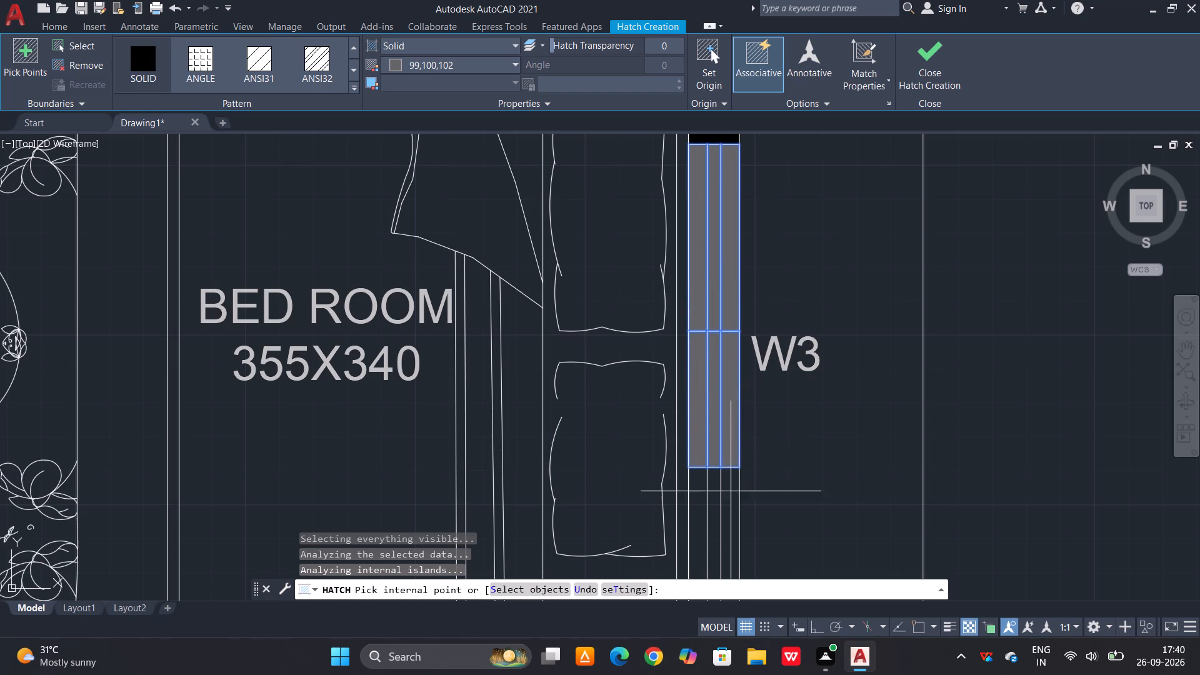
click(729, 499)
click(722, 496)
click(716, 491)
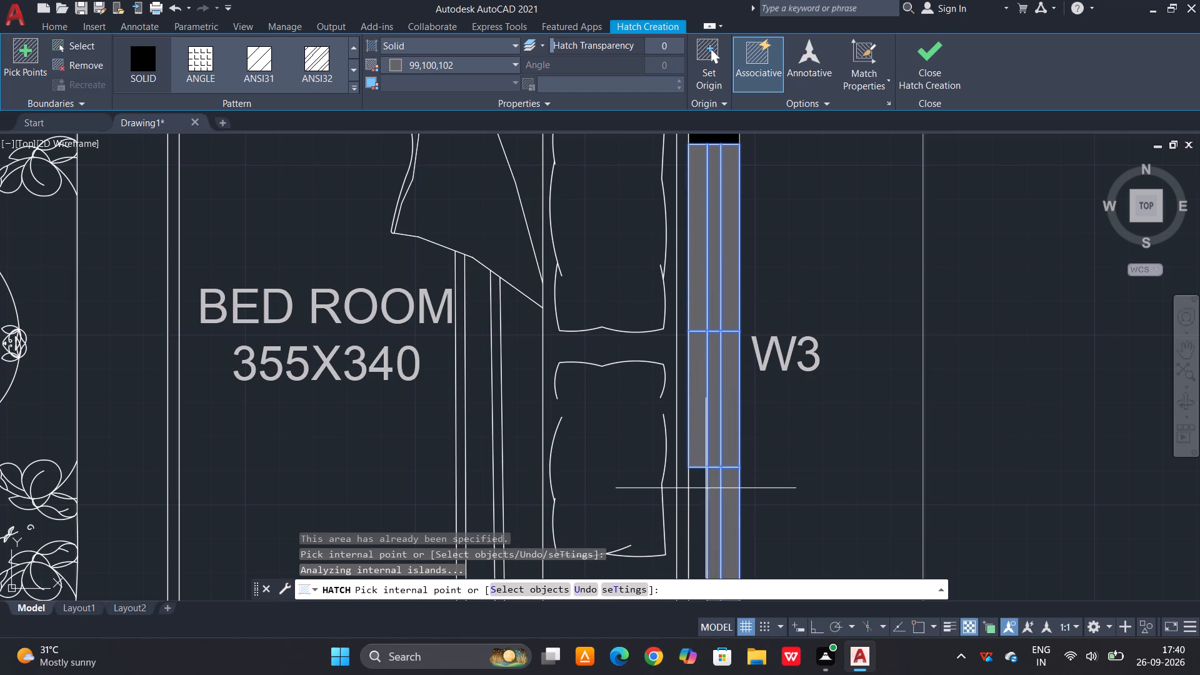
click(697, 482)
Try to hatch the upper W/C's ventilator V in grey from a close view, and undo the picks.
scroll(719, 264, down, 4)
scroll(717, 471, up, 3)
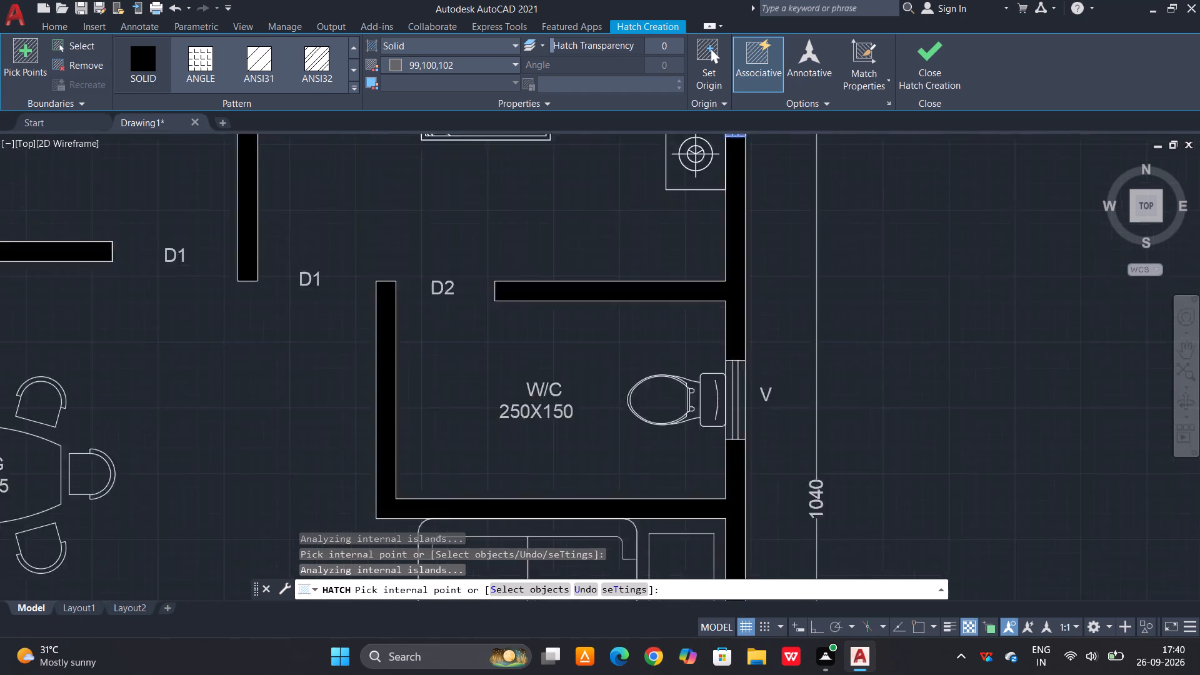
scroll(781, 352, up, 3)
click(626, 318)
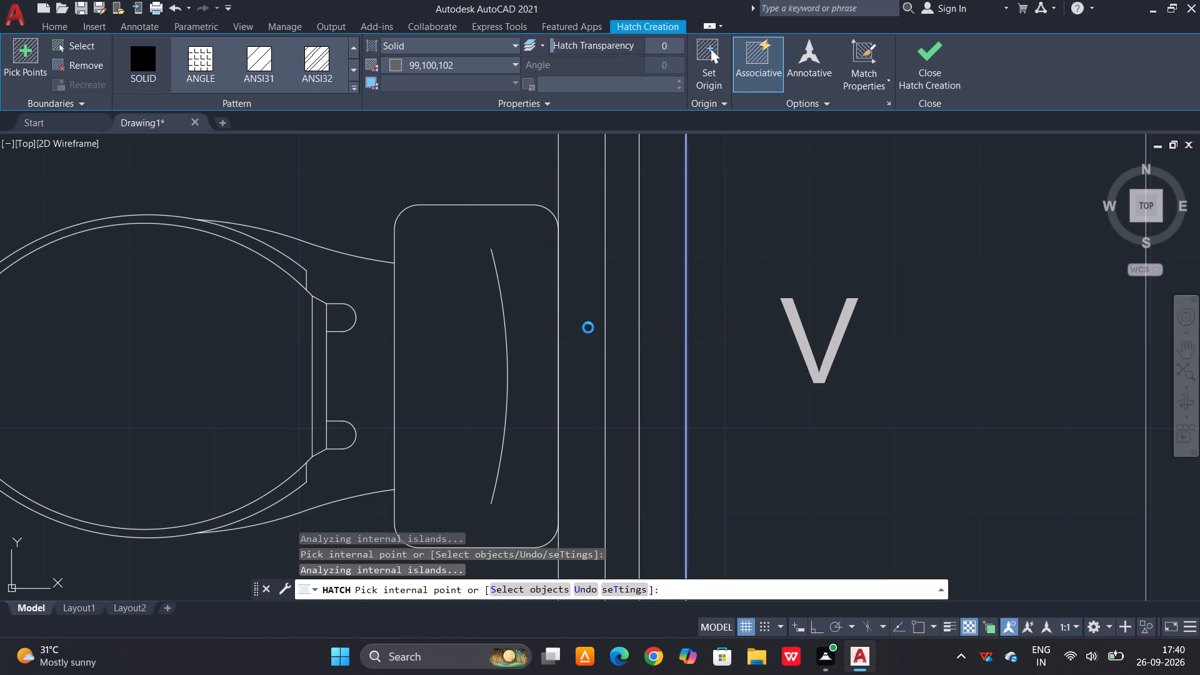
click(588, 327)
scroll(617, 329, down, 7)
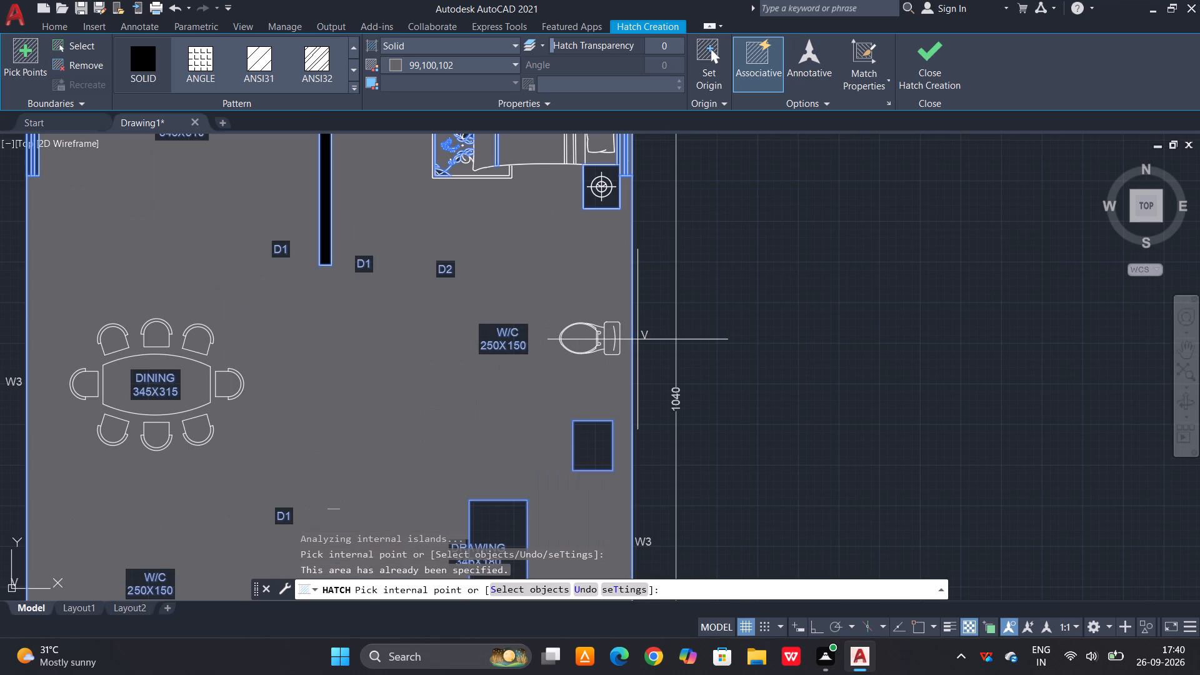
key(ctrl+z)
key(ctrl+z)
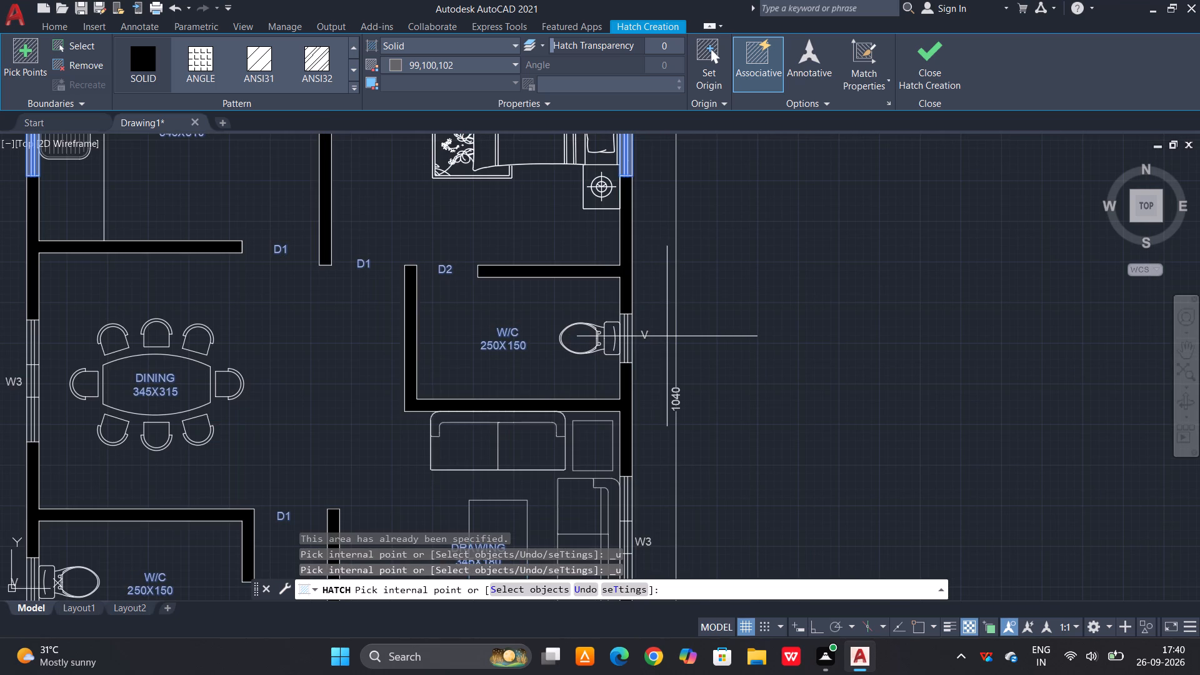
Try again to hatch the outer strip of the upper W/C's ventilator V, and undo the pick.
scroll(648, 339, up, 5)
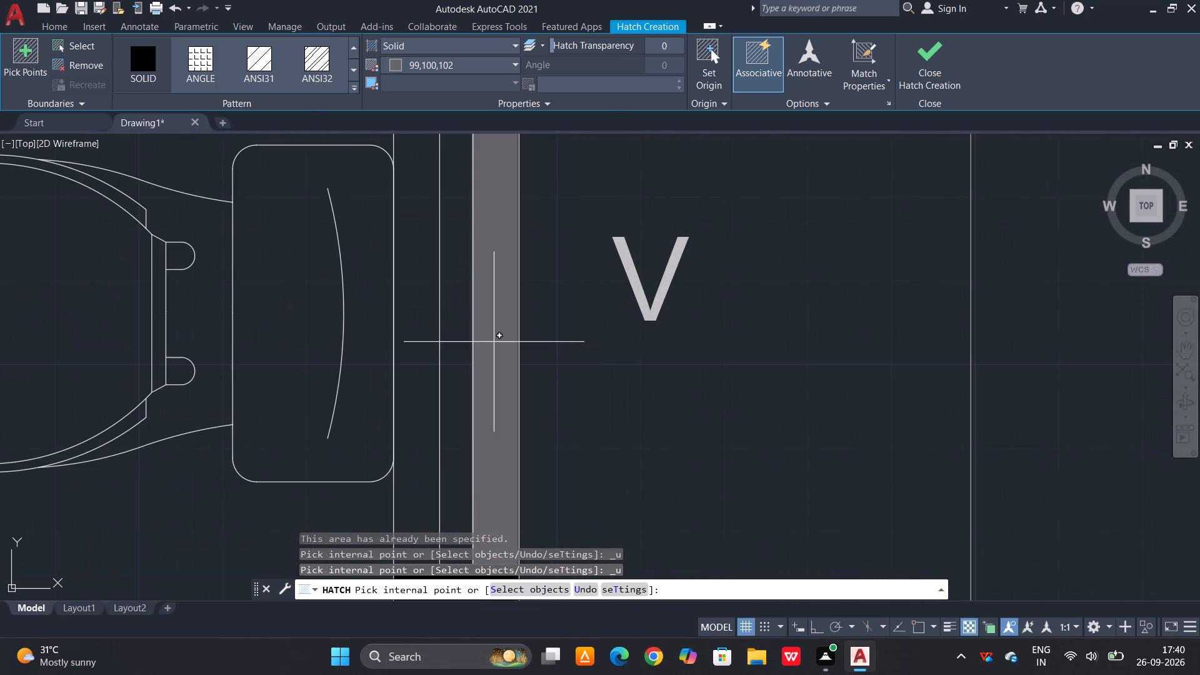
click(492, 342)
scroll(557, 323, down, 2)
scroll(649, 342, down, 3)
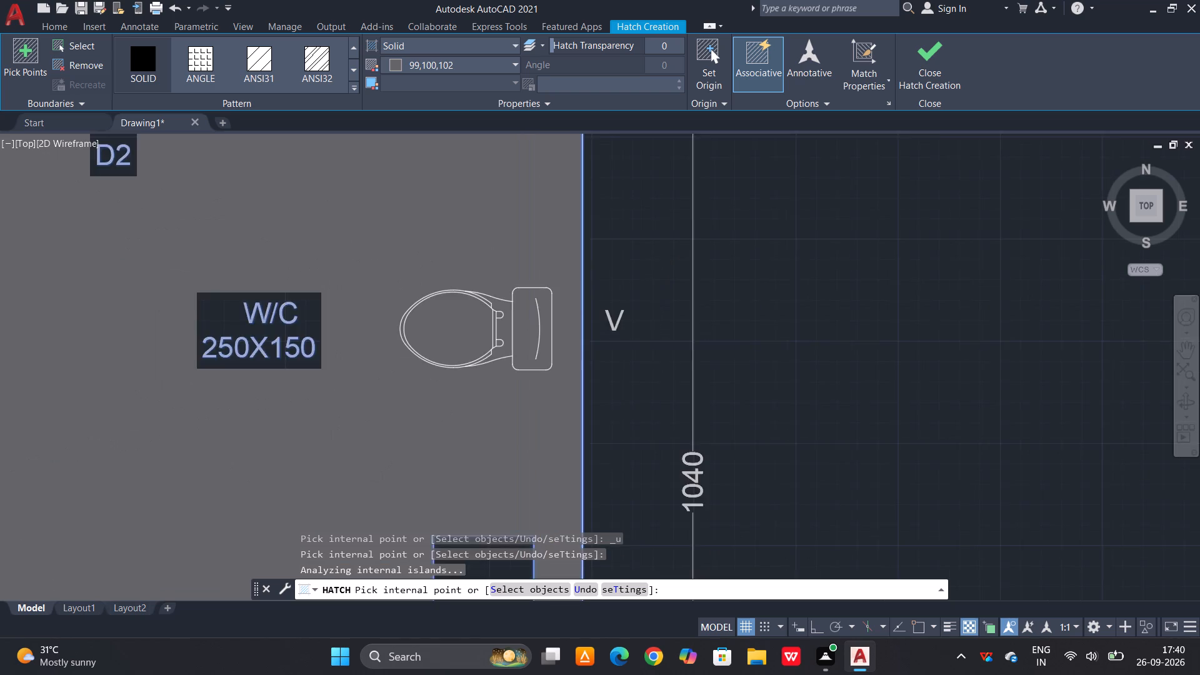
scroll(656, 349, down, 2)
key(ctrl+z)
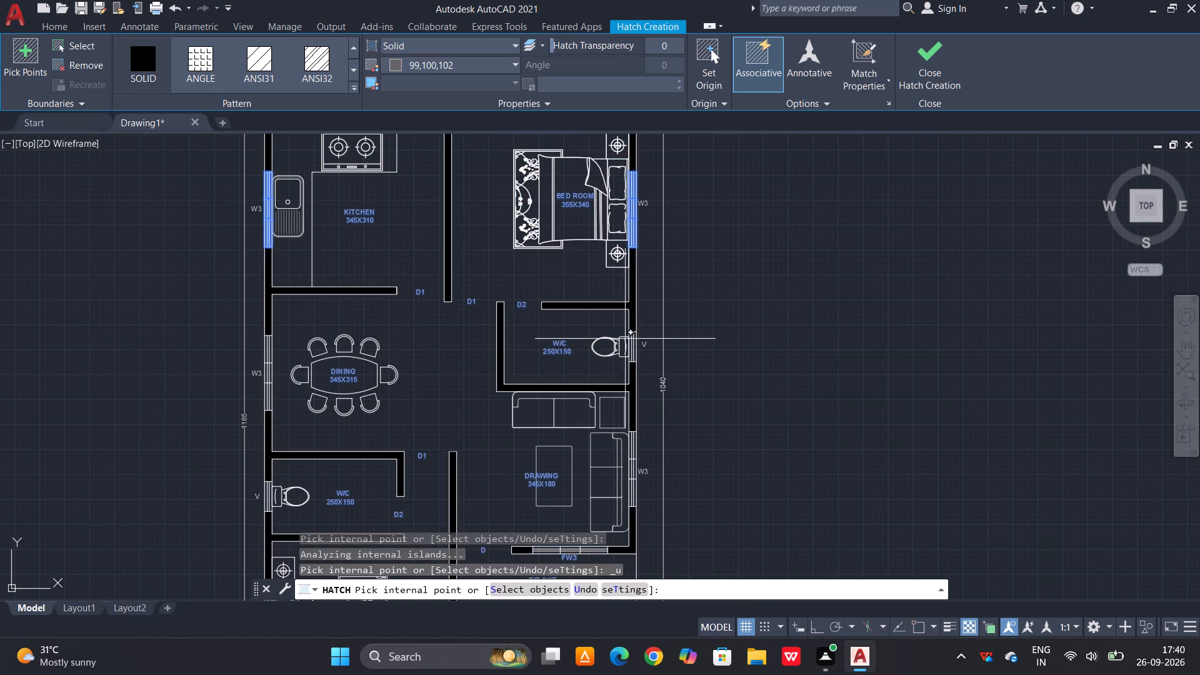
Hatch all three strips of the upper W/C's ventilator V with the solid grey 99,100,102.
scroll(631, 347, up, 3)
click(630, 347)
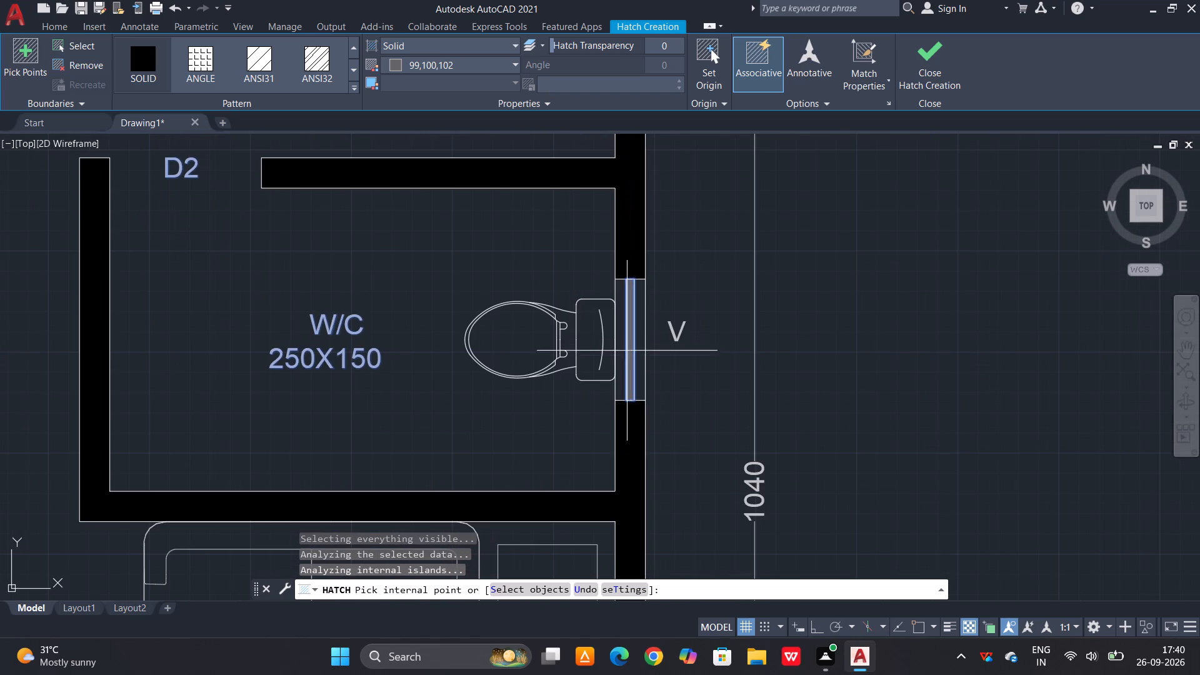
scroll(621, 357, up, 2)
click(606, 354)
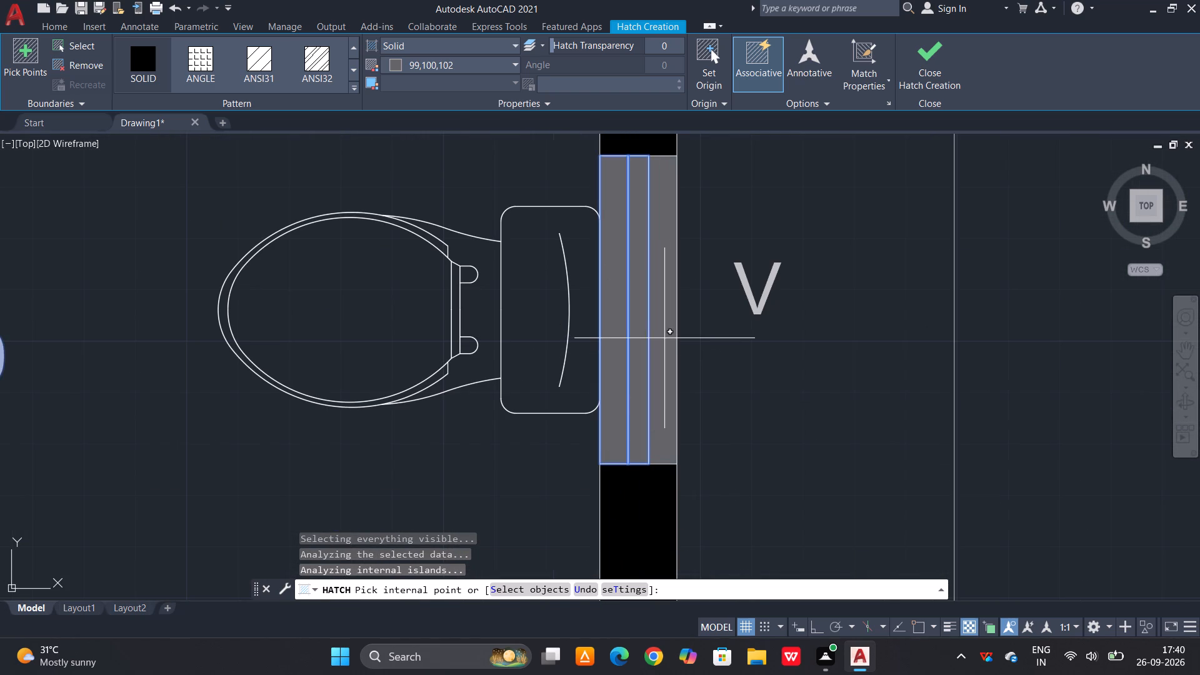
click(664, 338)
Hatch all panes of the W3 window in the drawing room's outer side wall, beside the sofa, with solid grey.
scroll(704, 266, down, 5)
scroll(708, 418, up, 3)
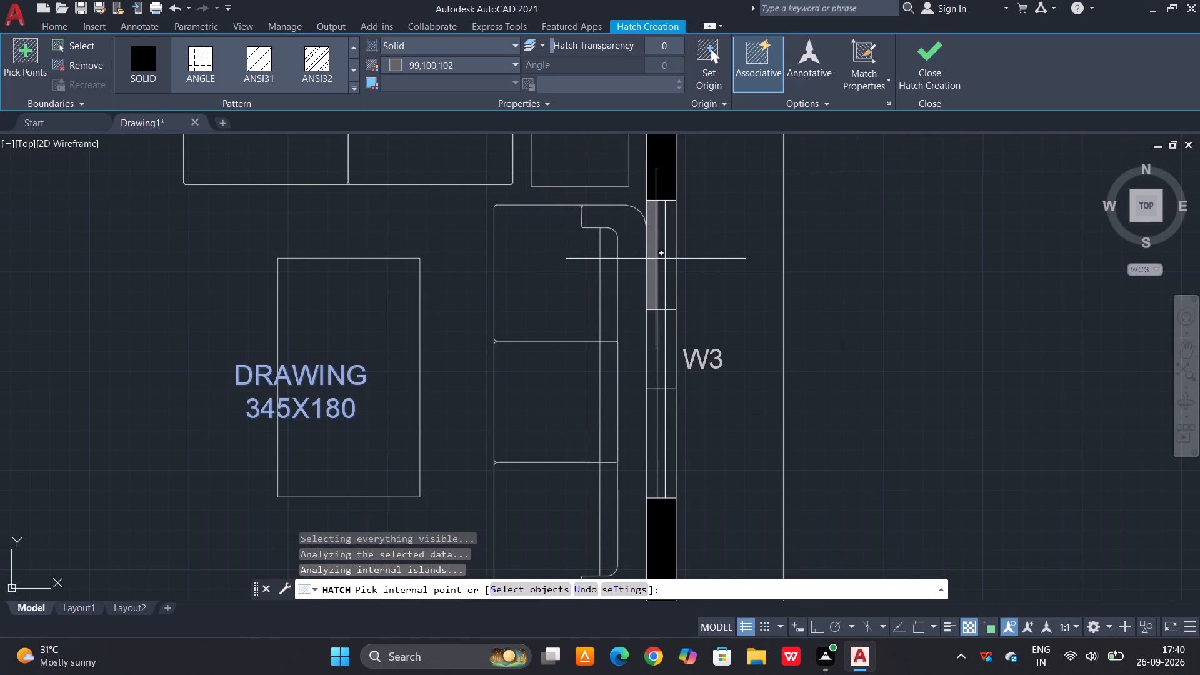
click(656, 259)
click(667, 263)
click(665, 272)
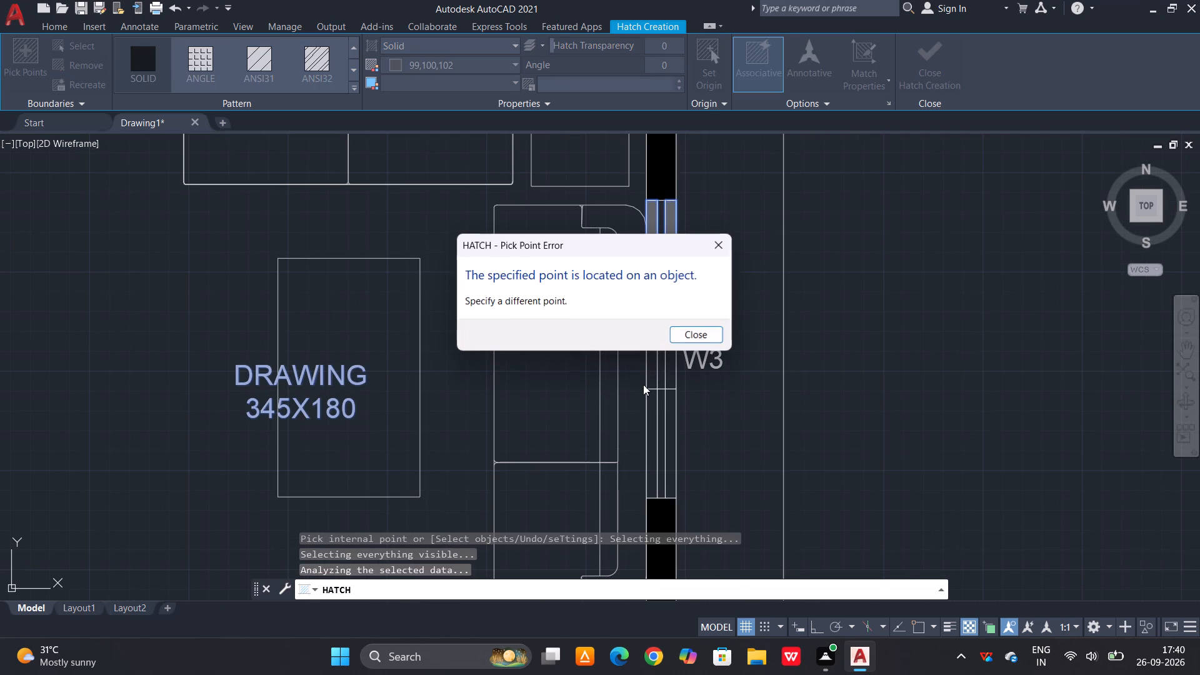
click(689, 344)
click(691, 334)
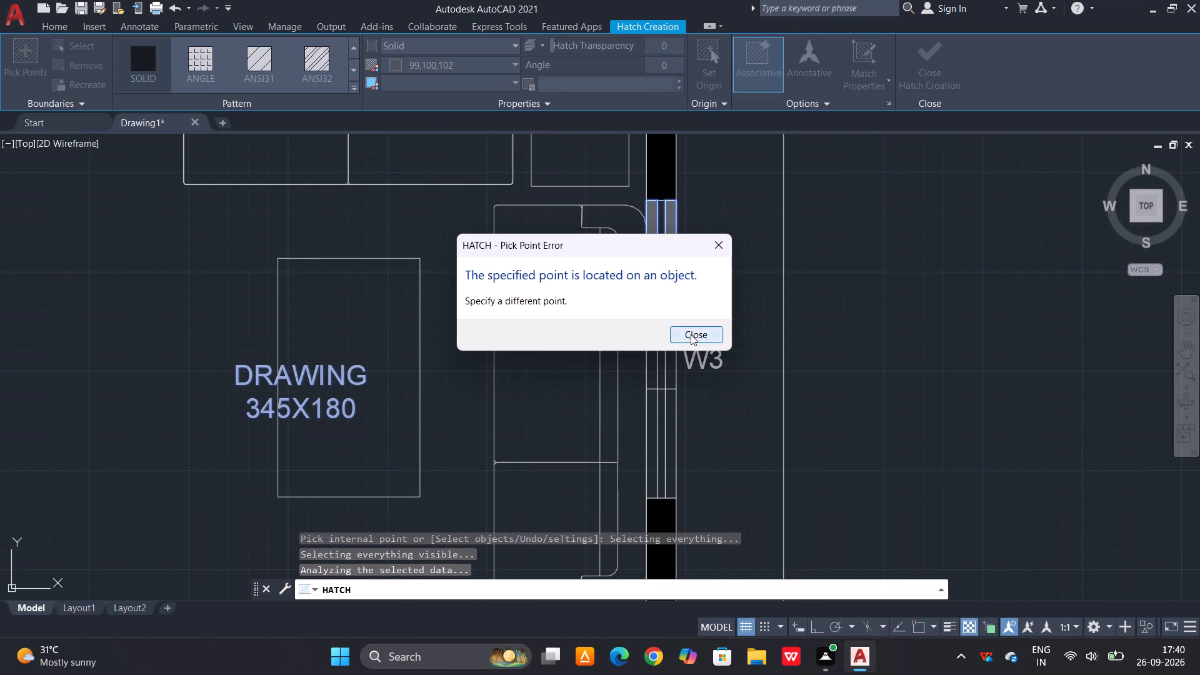
scroll(663, 303, up, 3)
click(654, 301)
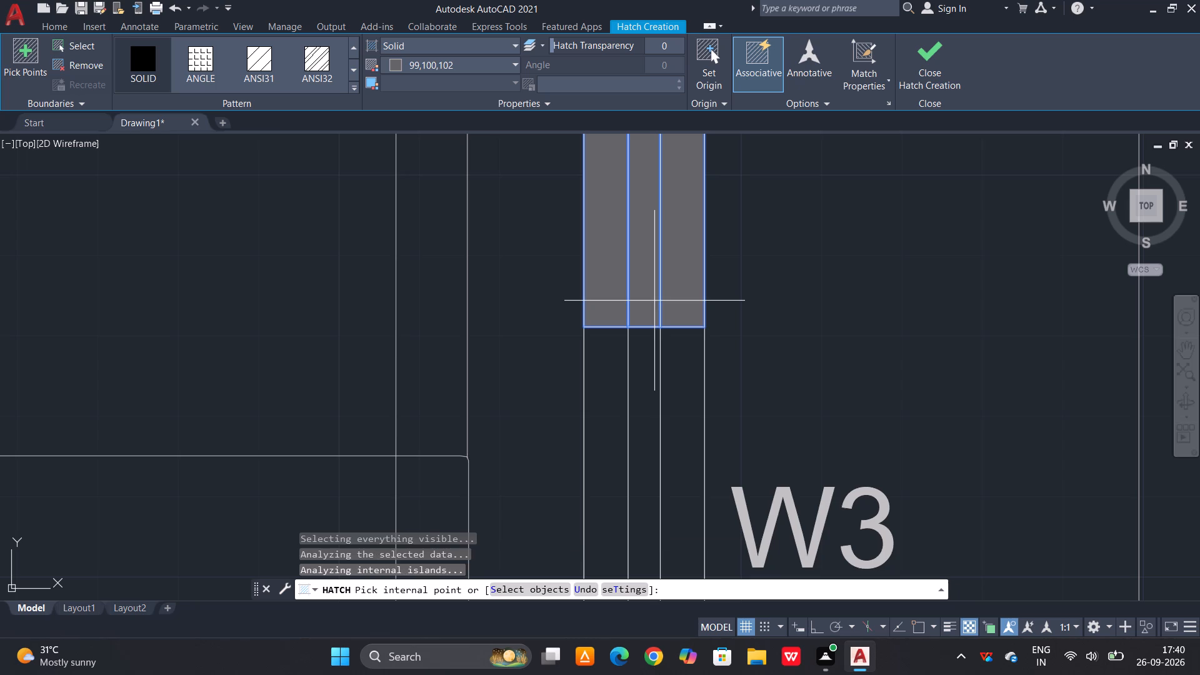
click(678, 454)
click(645, 436)
click(624, 423)
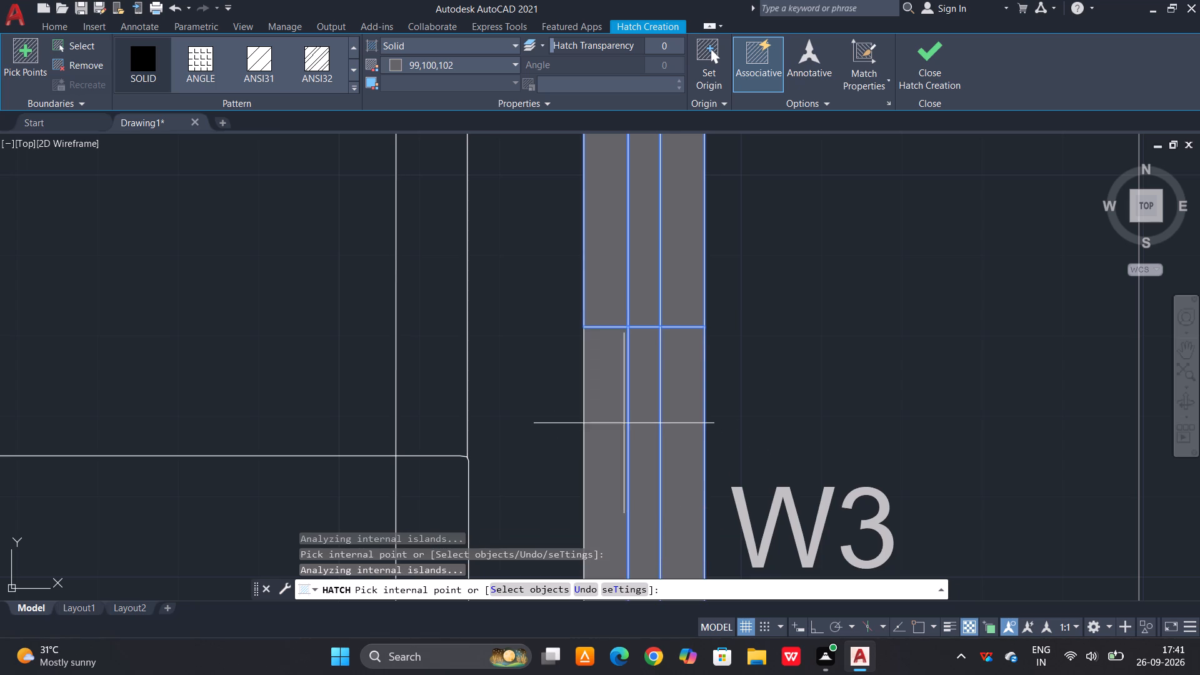
scroll(623, 309, down, 4)
scroll(609, 442, up, 3)
click(690, 342)
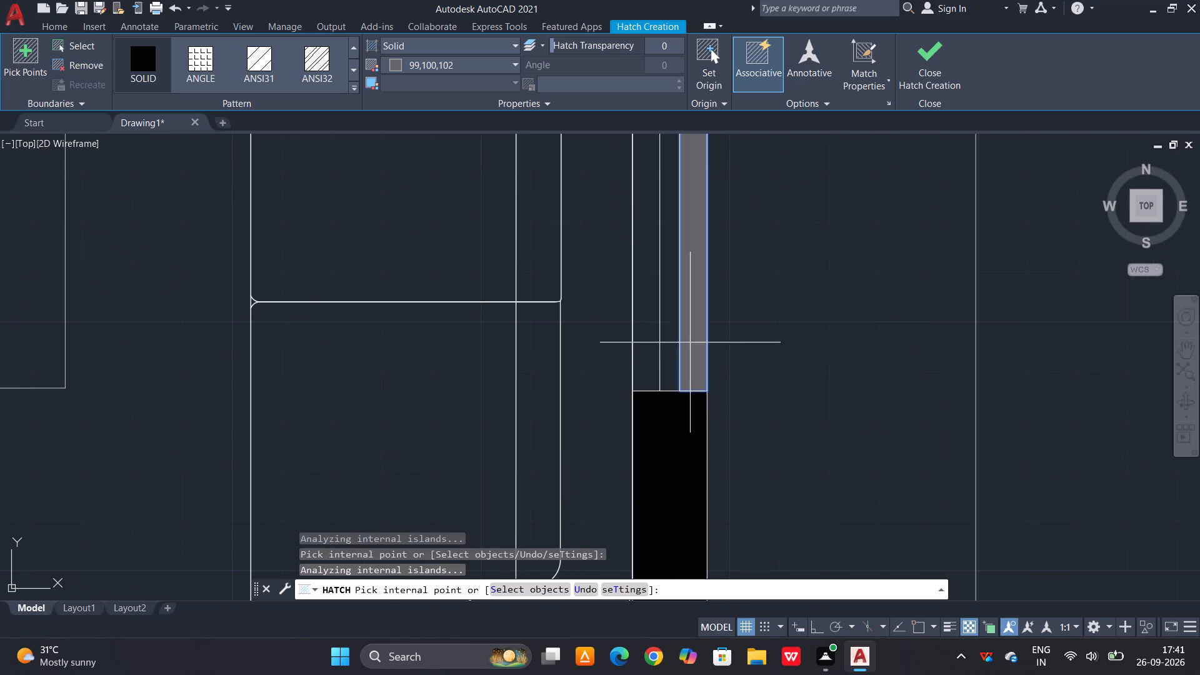
click(667, 347)
click(634, 347)
Hatch the panes of the FW3 window between the drawing room and the sit out with the same solid grey.
scroll(646, 341, down, 5)
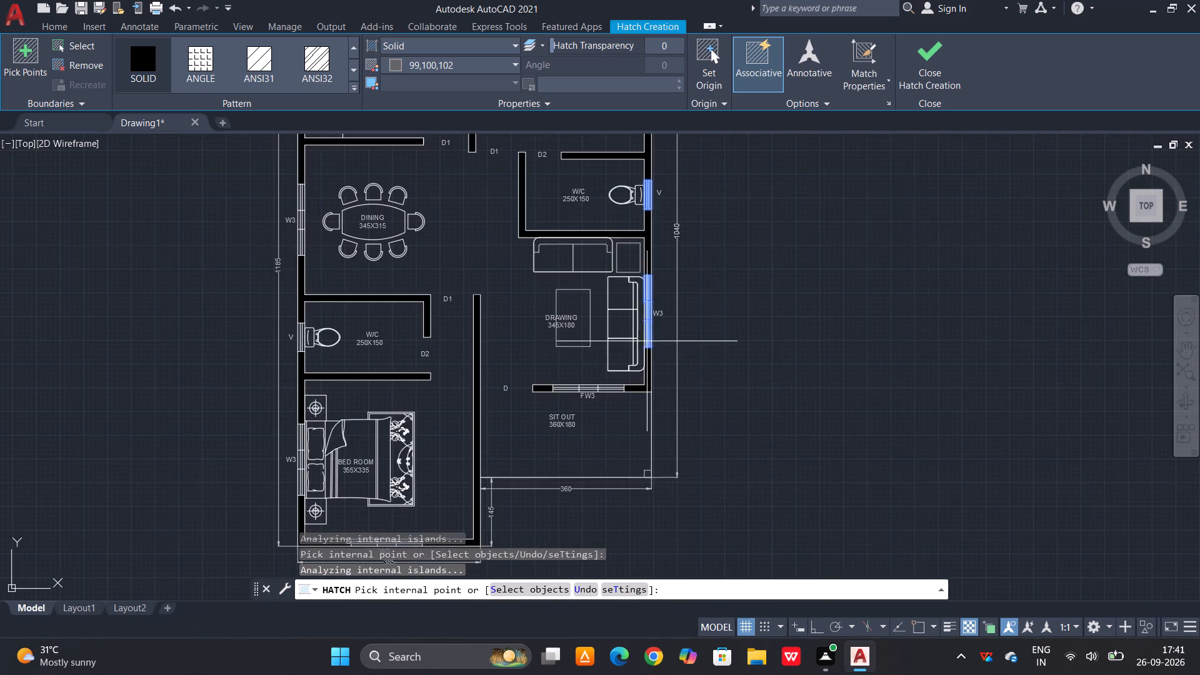
scroll(601, 404, up, 6)
click(662, 284)
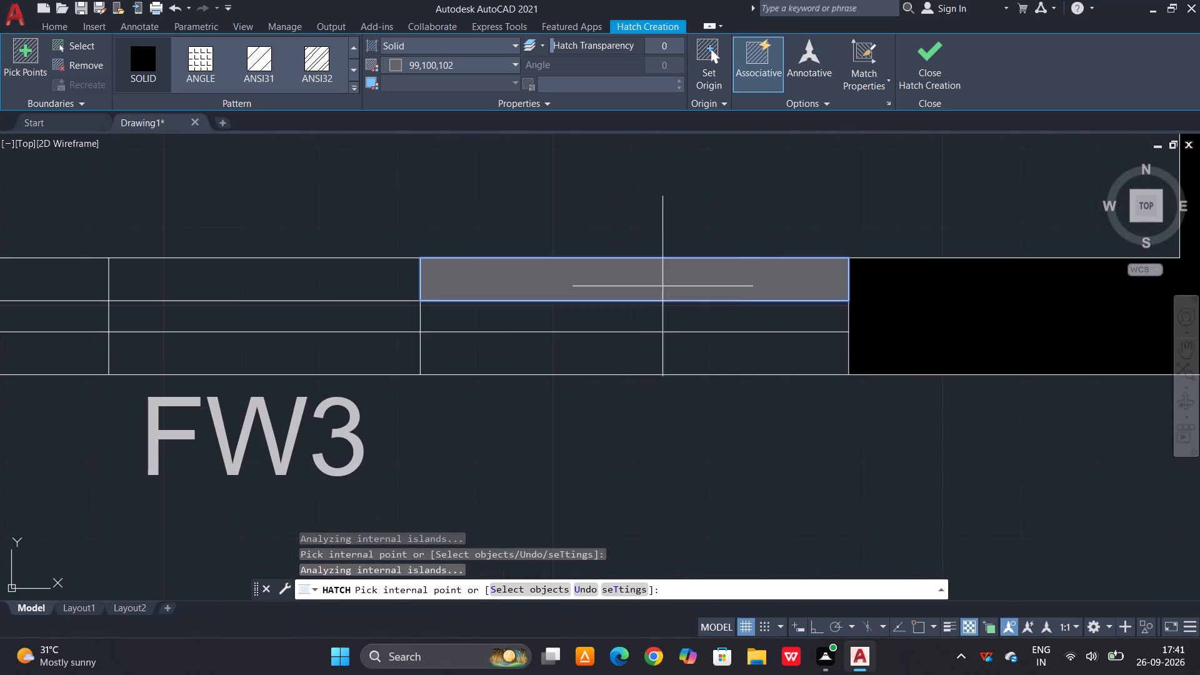
click(625, 322)
click(596, 351)
click(387, 349)
click(386, 329)
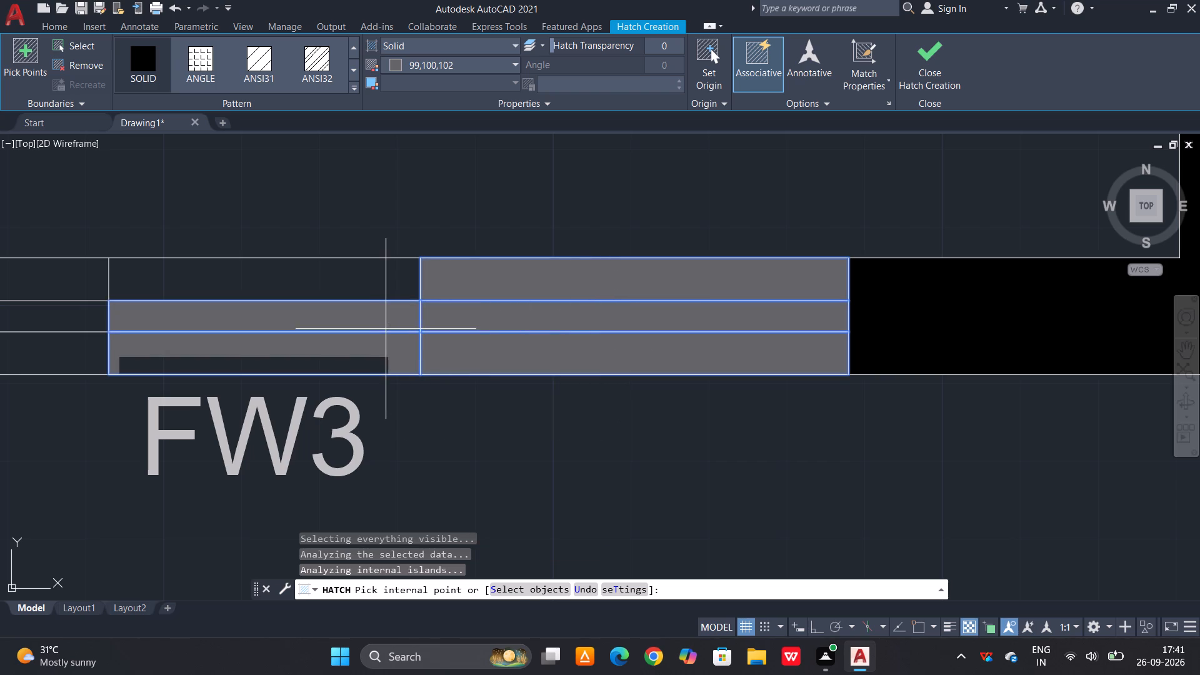
double_click(402, 279)
drag(315, 367, 321, 364)
scroll(404, 341, down, 2)
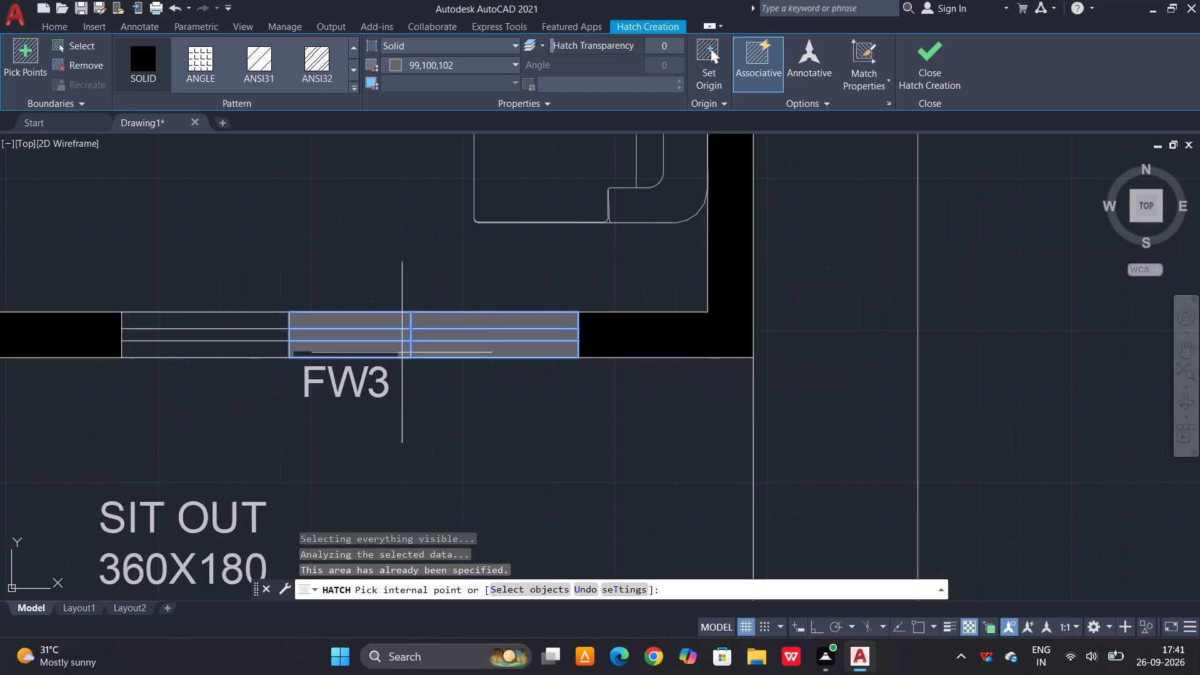
scroll(242, 354, up, 3)
click(242, 352)
click(307, 284)
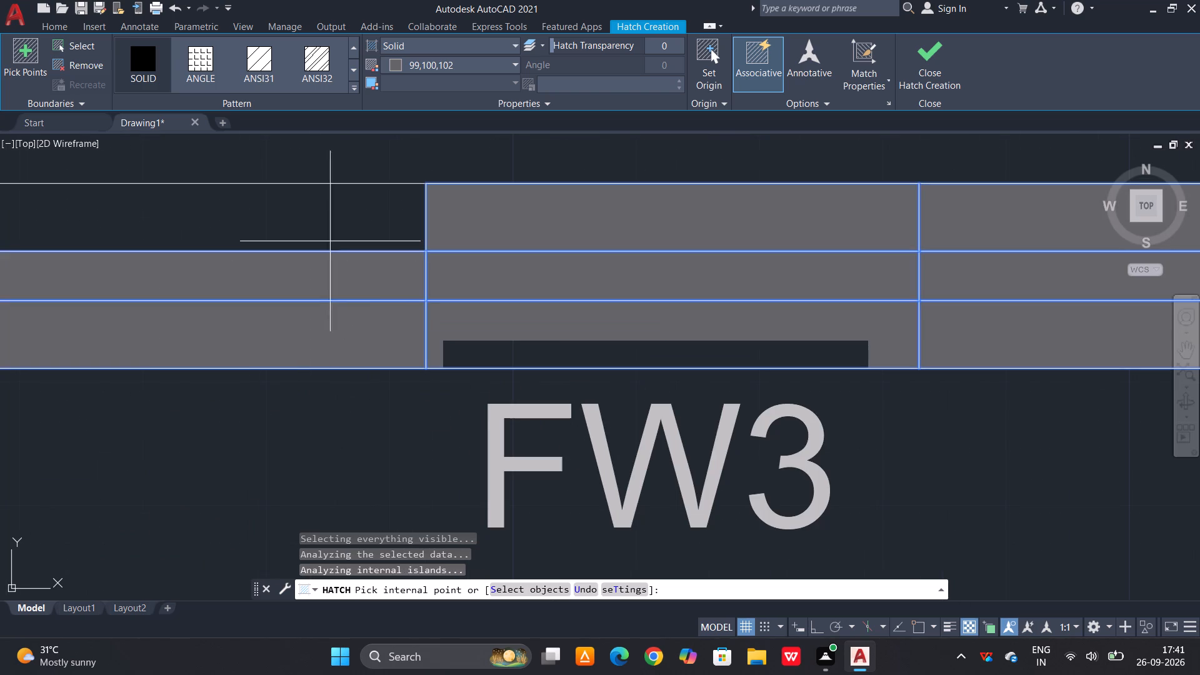
click(334, 228)
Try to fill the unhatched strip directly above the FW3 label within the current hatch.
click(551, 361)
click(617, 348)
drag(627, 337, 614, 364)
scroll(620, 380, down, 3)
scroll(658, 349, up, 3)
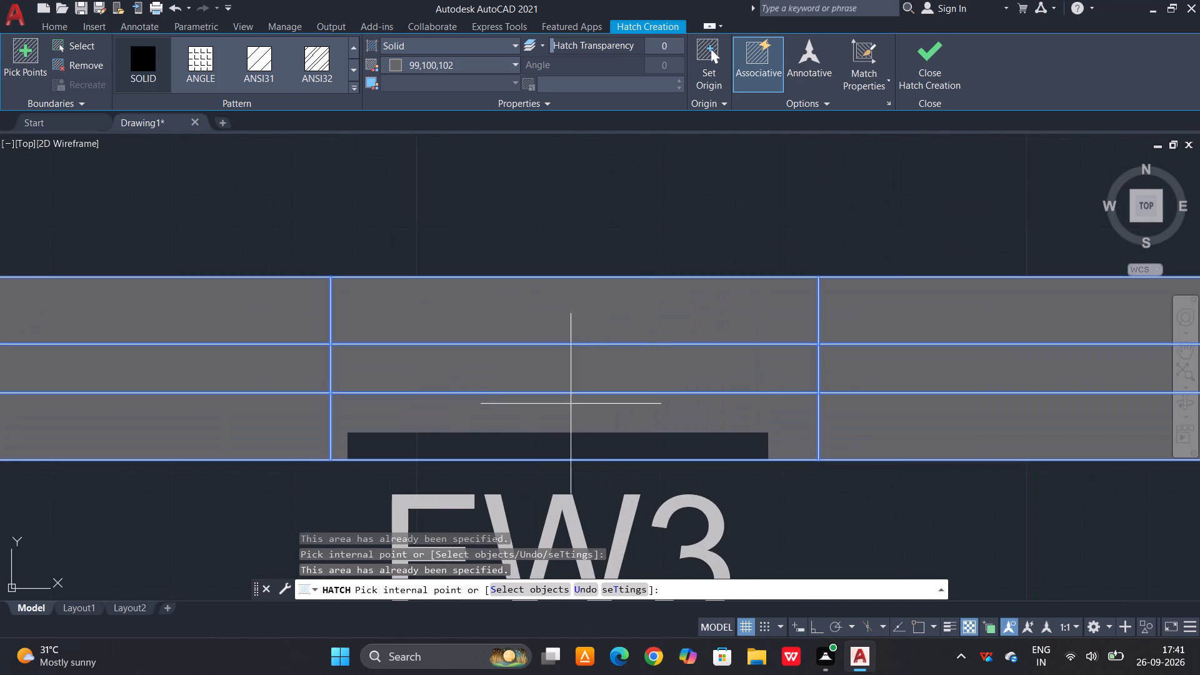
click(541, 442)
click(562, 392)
End the current hatch and fill the gap in FW3's middle pane, directly above its label, with a new solid grey hatch.
key(Escape)
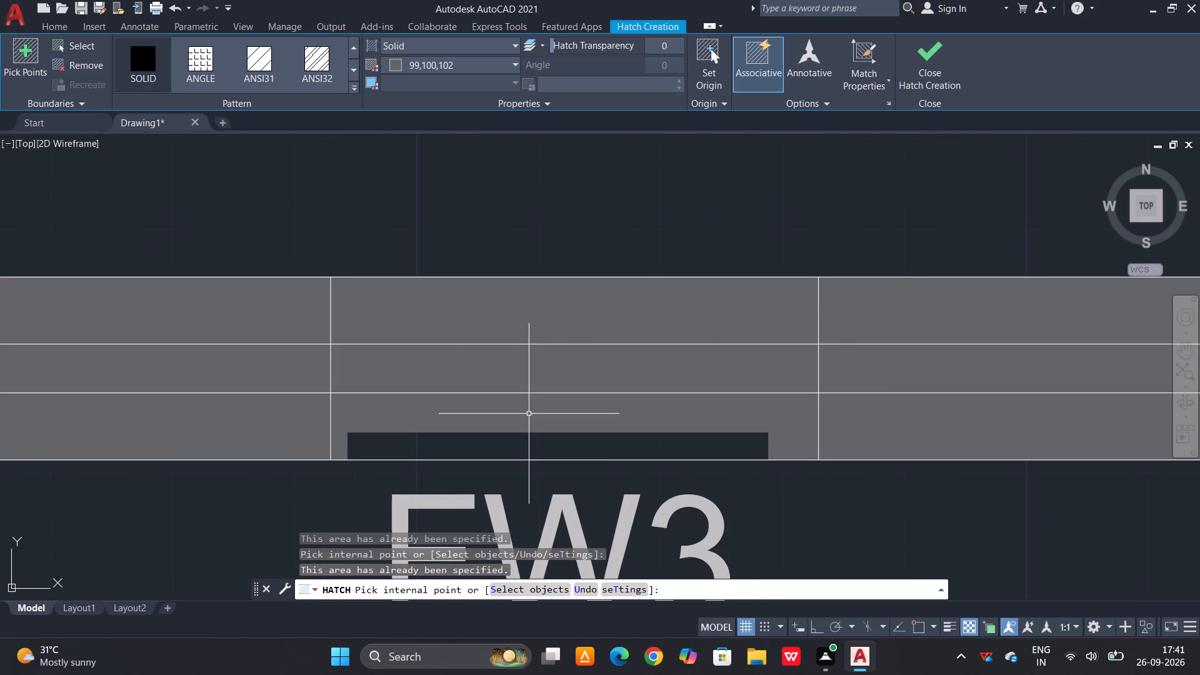
click(532, 421)
drag(517, 434, 515, 440)
key(Escape)
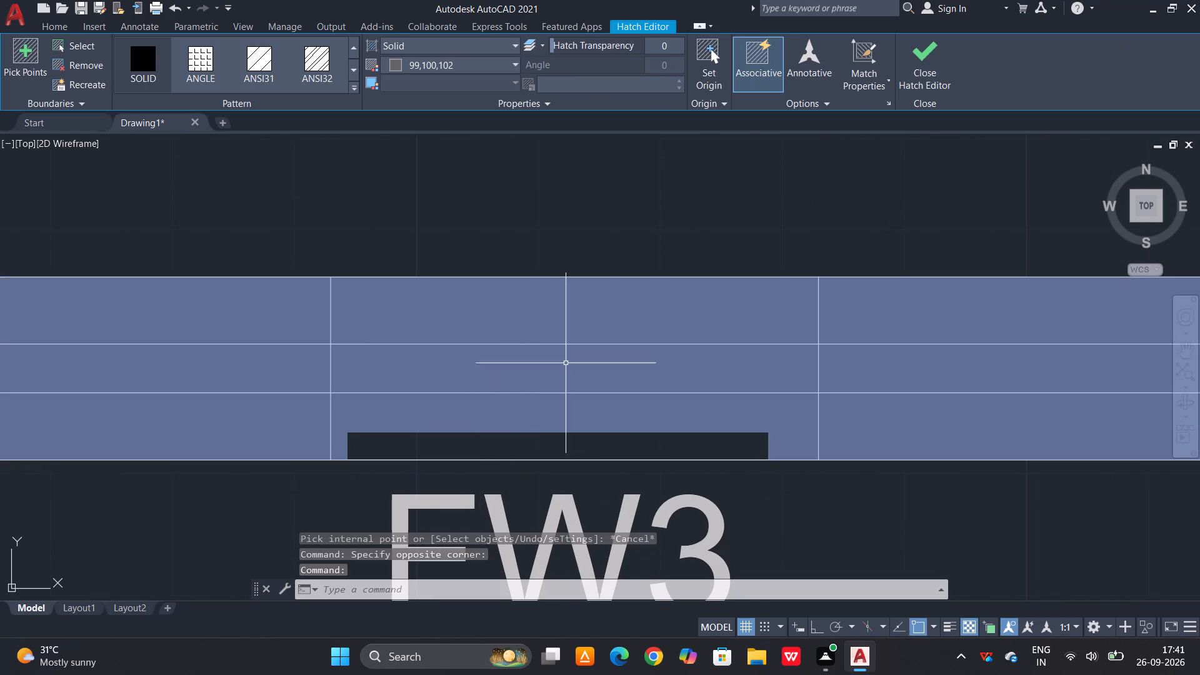
text(H)
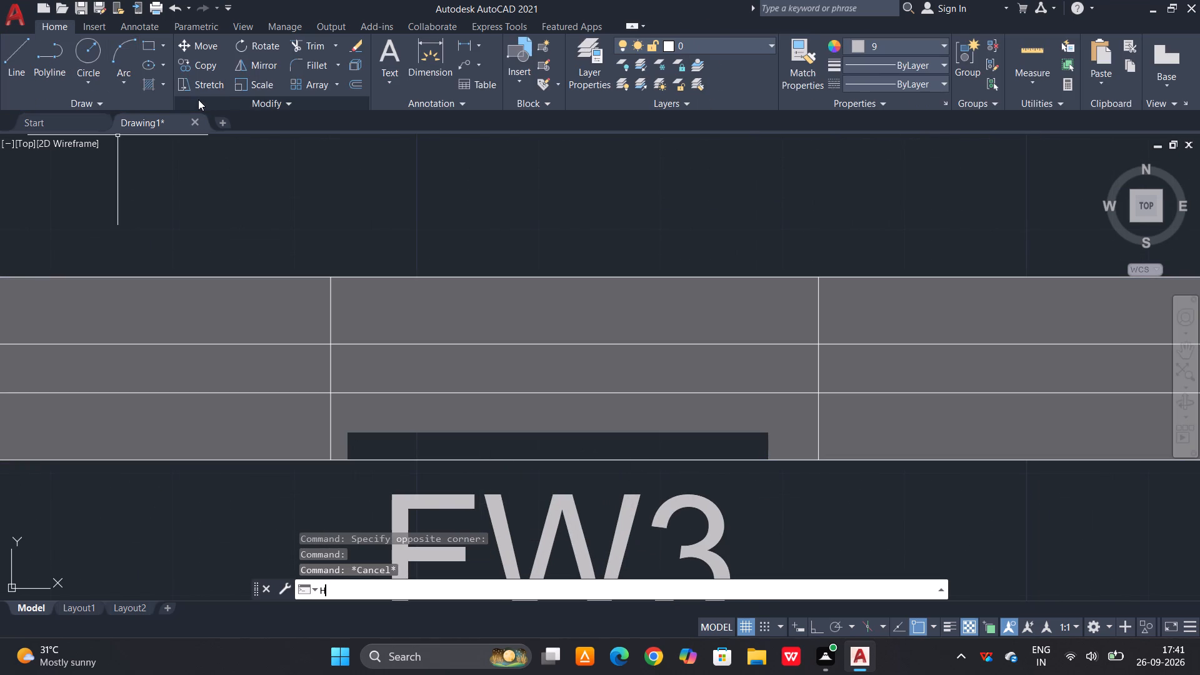
key(space)
click(151, 63)
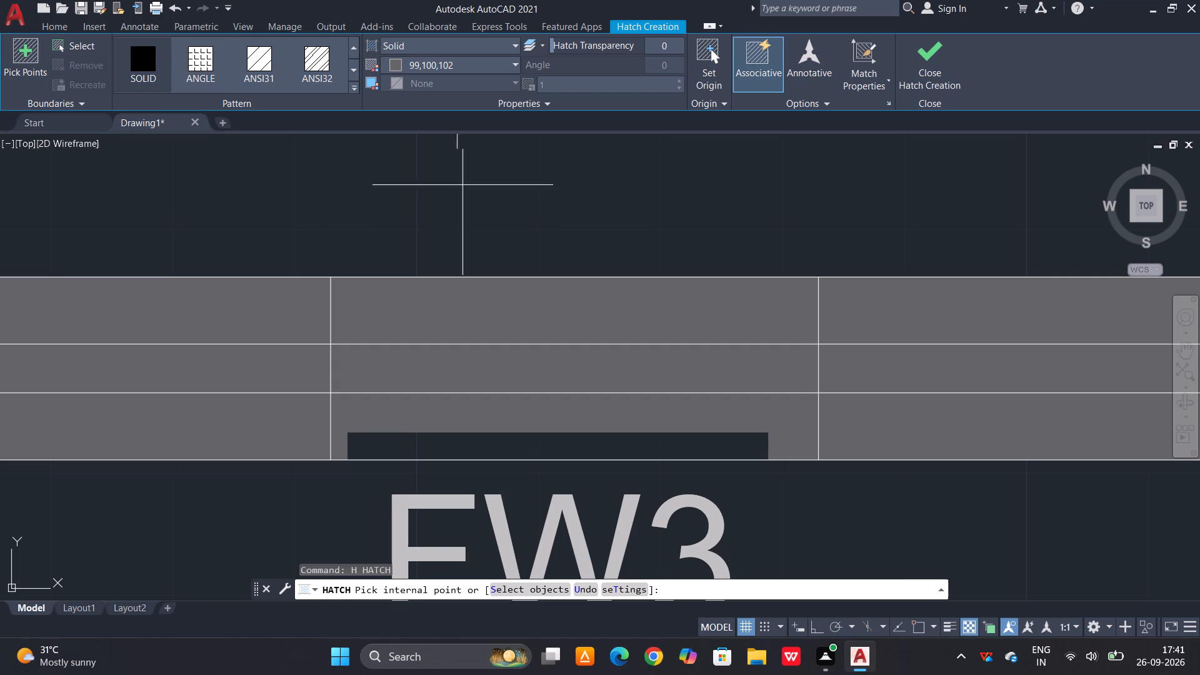
click(589, 442)
Hatch all nine panes of the W3 window in the lower bedroom's bottom wall with solid grey.
scroll(797, 428, down, 1)
scroll(936, 476, down, 2)
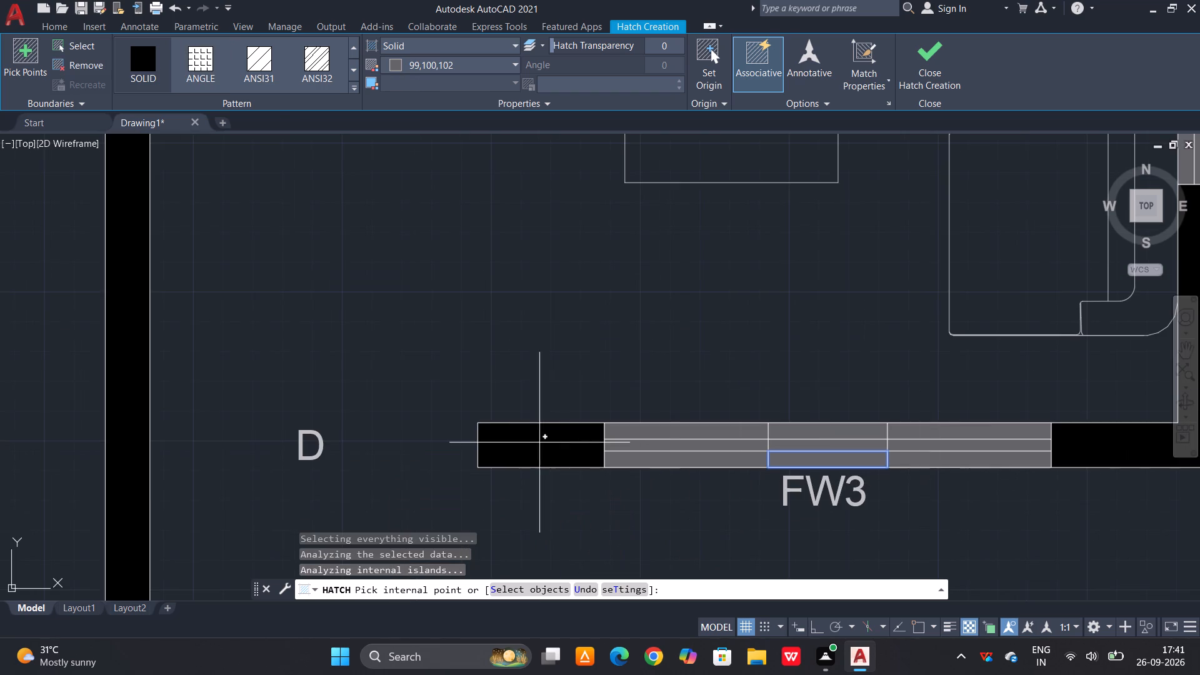
scroll(1199, 606, down, 2)
scroll(817, 460, down, 3)
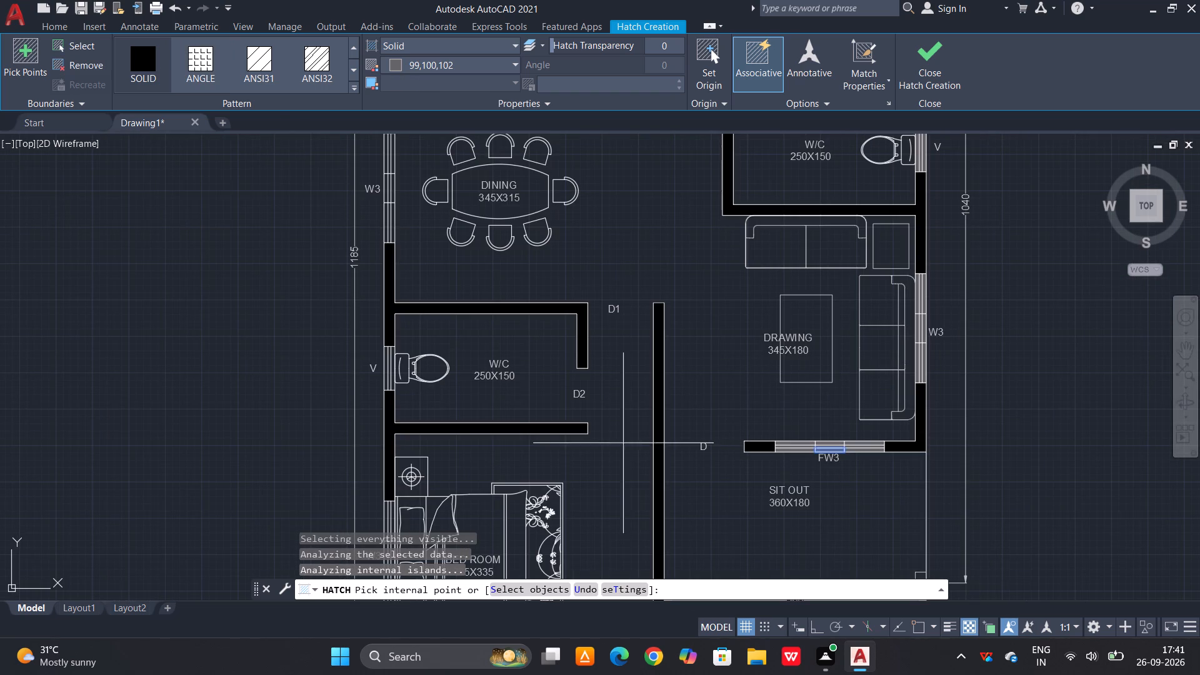
scroll(609, 336, down, 2)
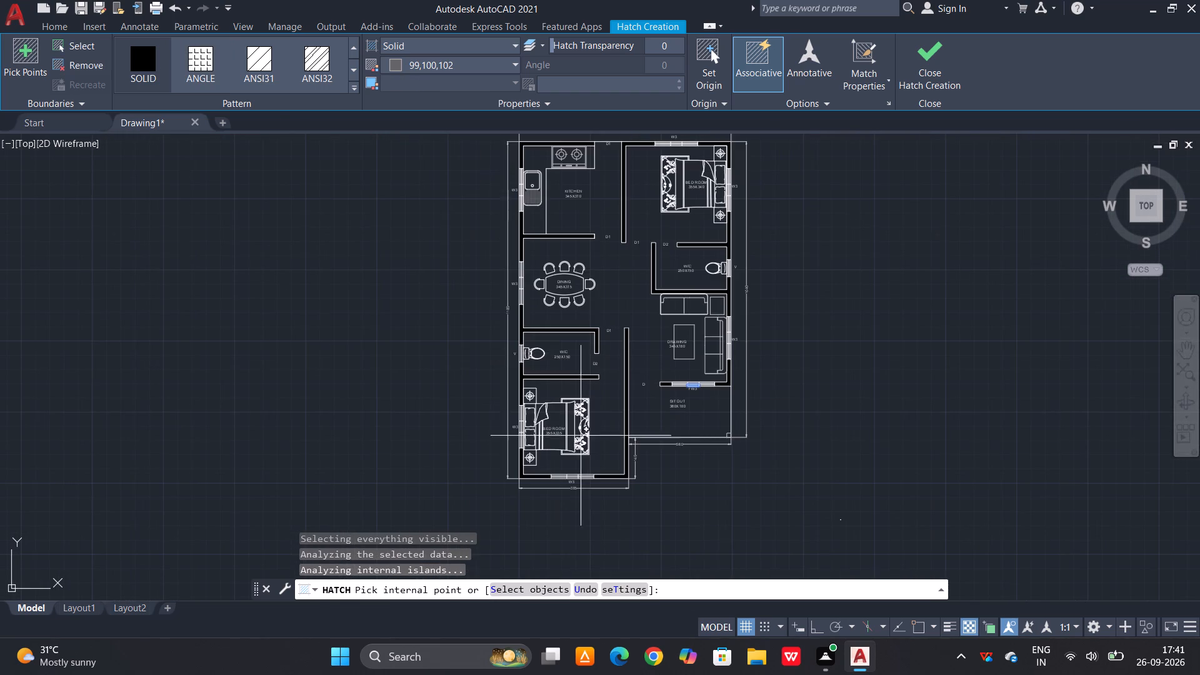
scroll(545, 505, up, 3)
scroll(647, 400, up, 3)
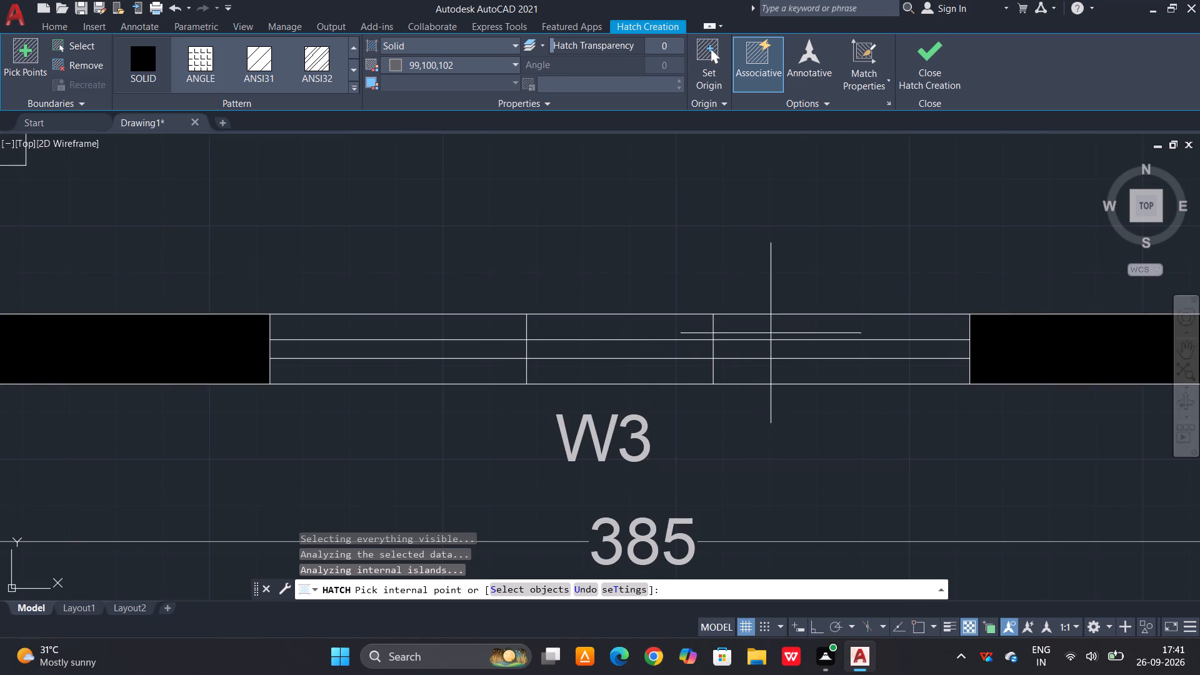
click(774, 334)
click(667, 365)
click(759, 353)
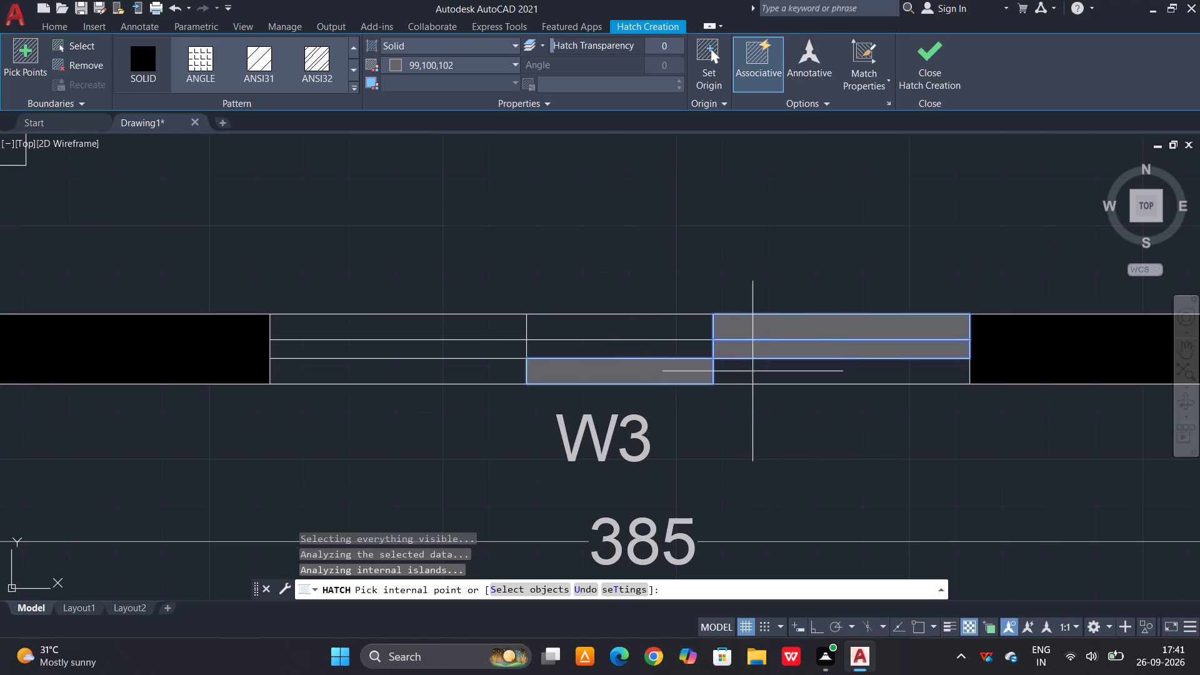
click(749, 375)
click(635, 357)
click(634, 338)
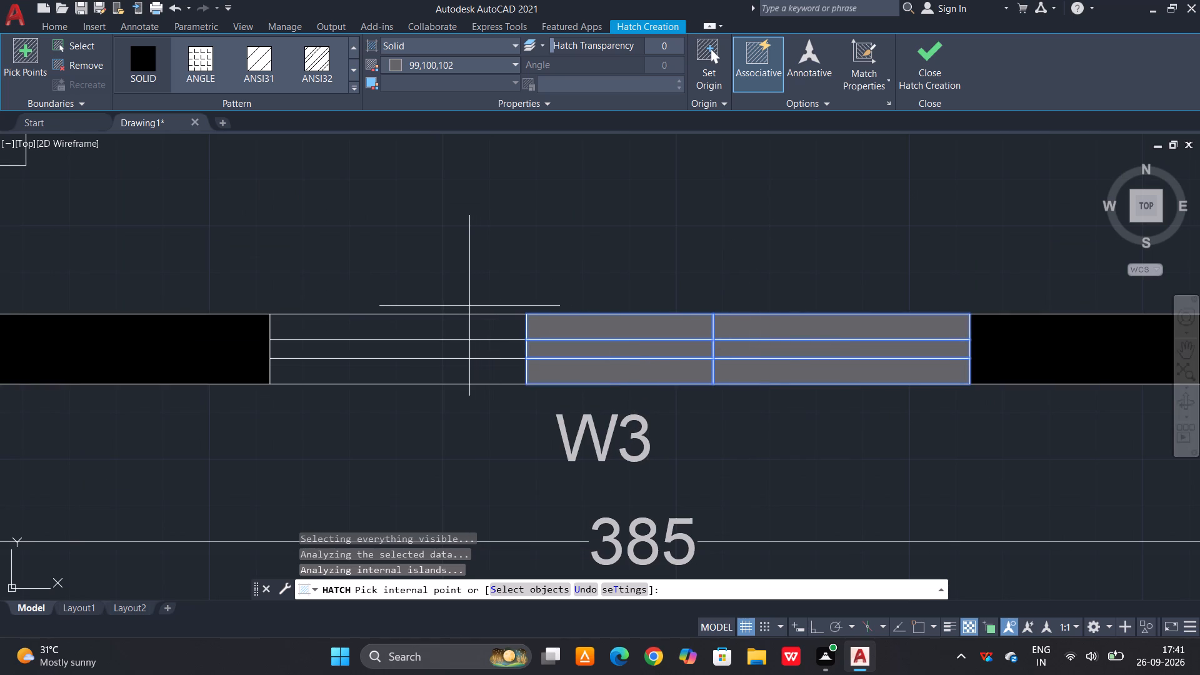
click(449, 324)
click(431, 351)
drag(429, 372, 435, 374)
scroll(801, 406, down, 2)
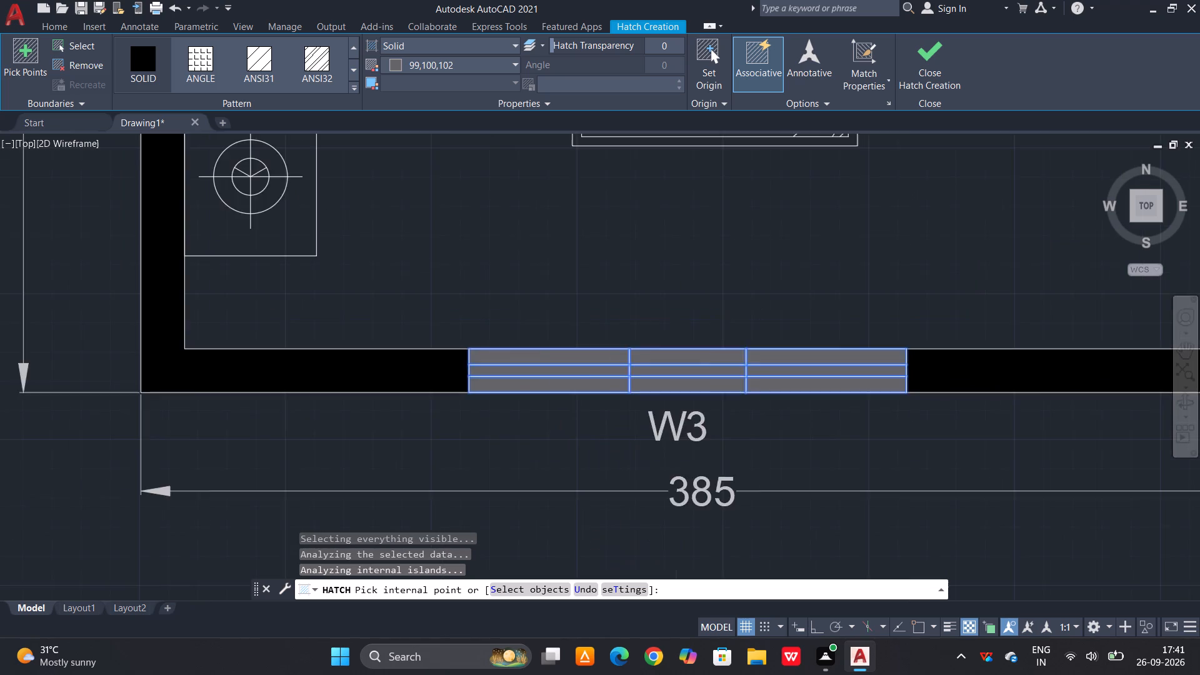
Hatch all panes of the W3 window in the lower bedroom's outer side wall, beside the bed pillows, with solid grey.
scroll(805, 409, down, 2)
scroll(712, 249, up, 2)
scroll(551, 241, up, 2)
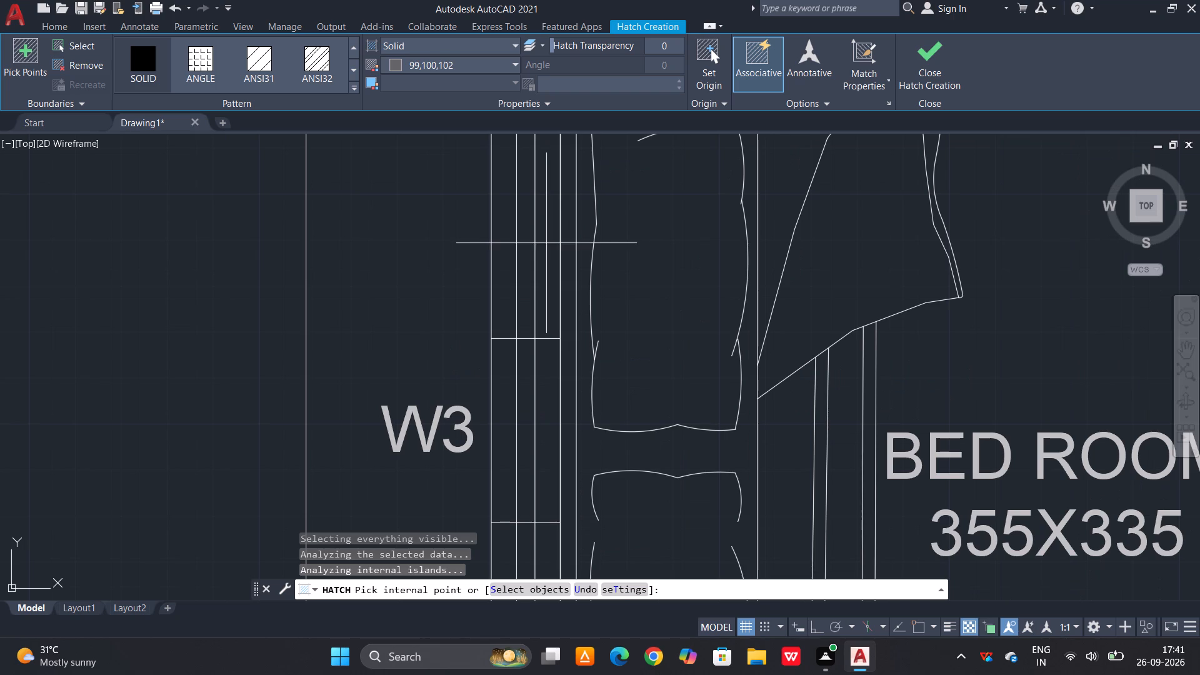
click(544, 243)
drag(529, 263, 519, 273)
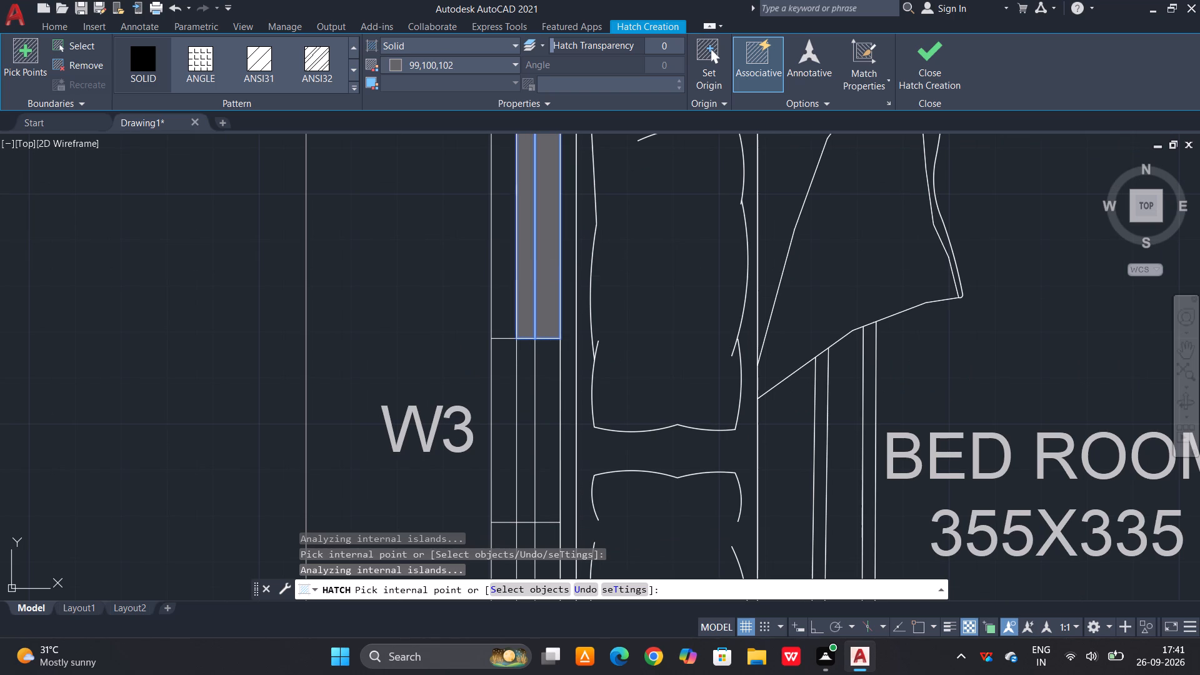
click(514, 275)
click(501, 436)
click(524, 424)
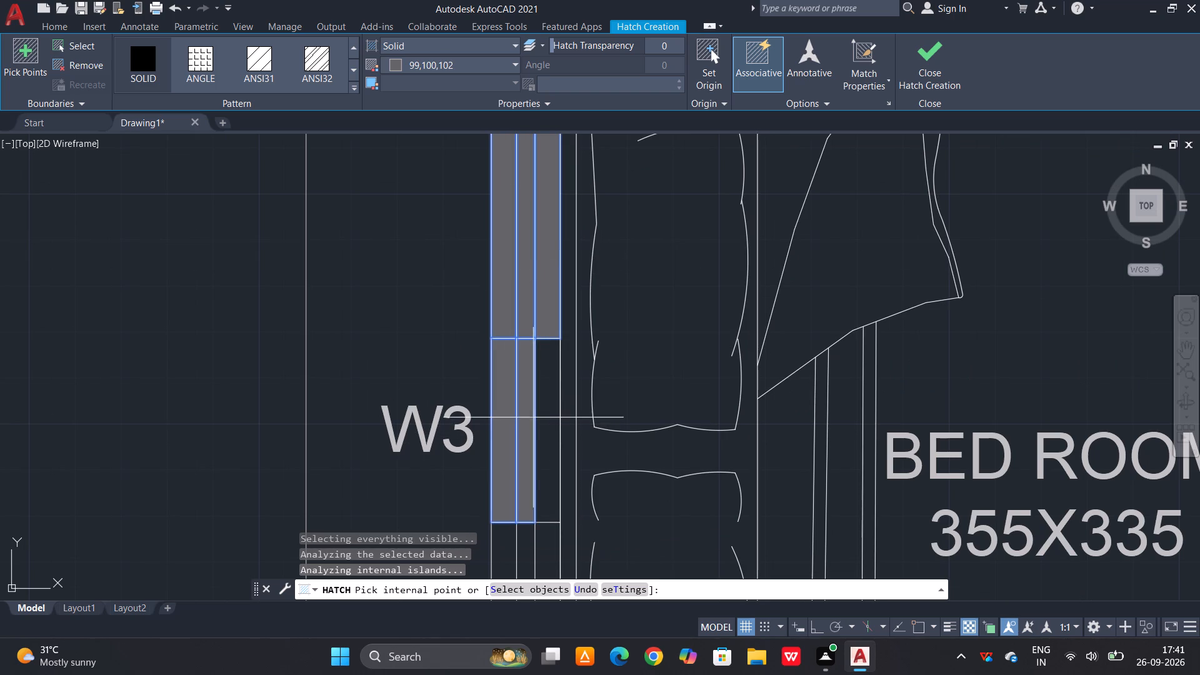
click(544, 414)
scroll(557, 261, down, 3)
scroll(533, 345, up, 2)
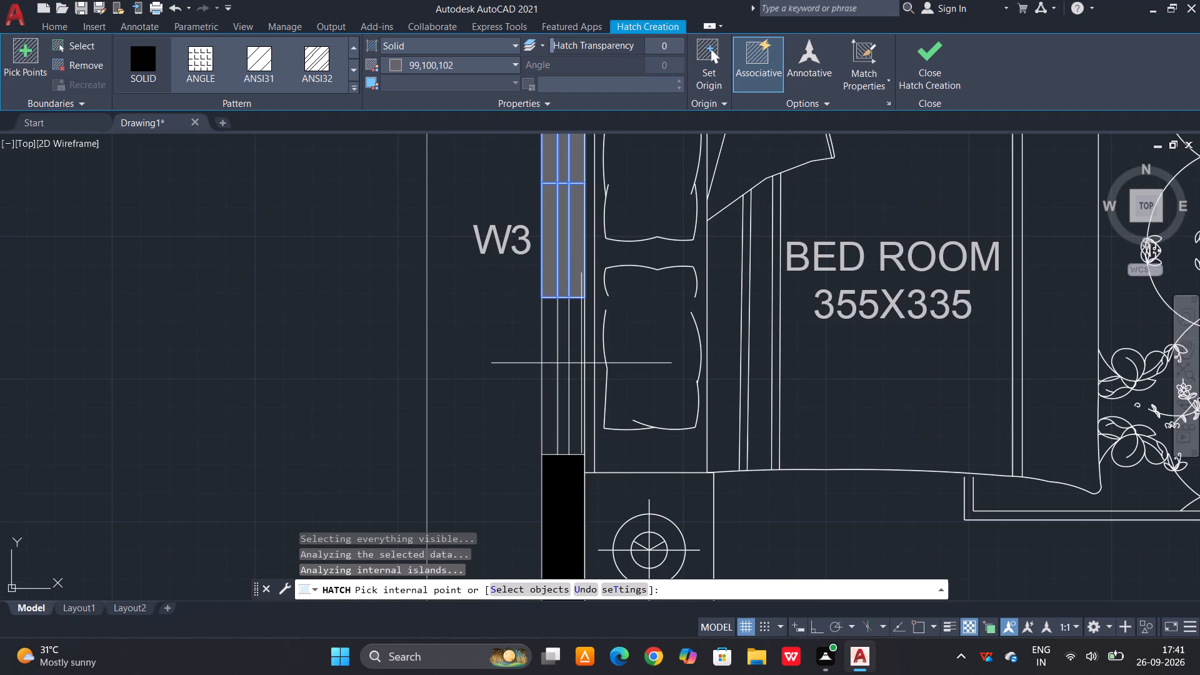
click(576, 359)
click(563, 349)
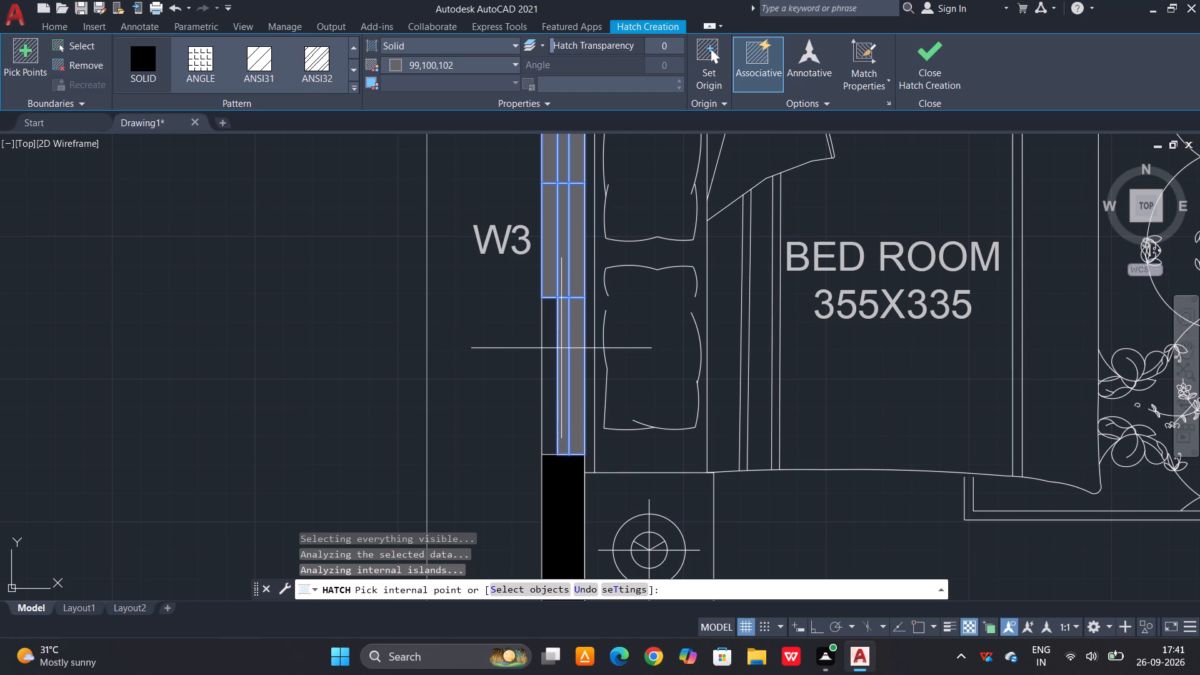
click(552, 344)
Hatch all nine panes of the dining room's W3 window with solid grey and end the hatch.
scroll(497, 471, down, 5)
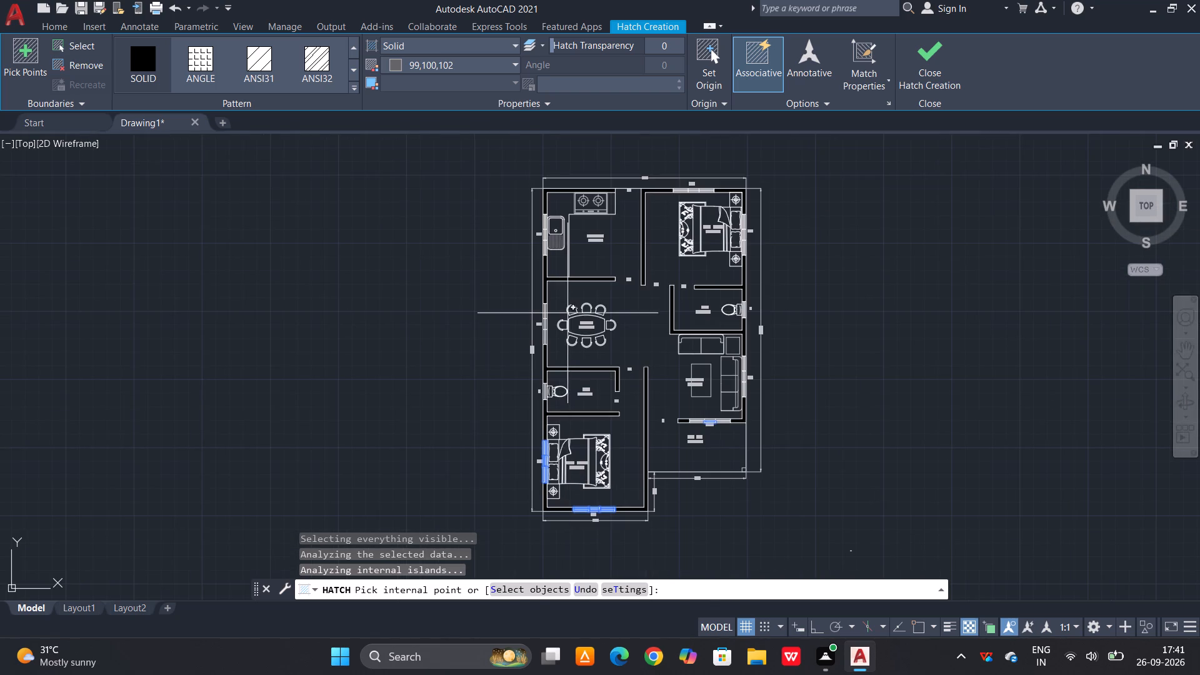
scroll(564, 310, up, 3)
scroll(499, 331, up, 2)
scroll(410, 314, up, 2)
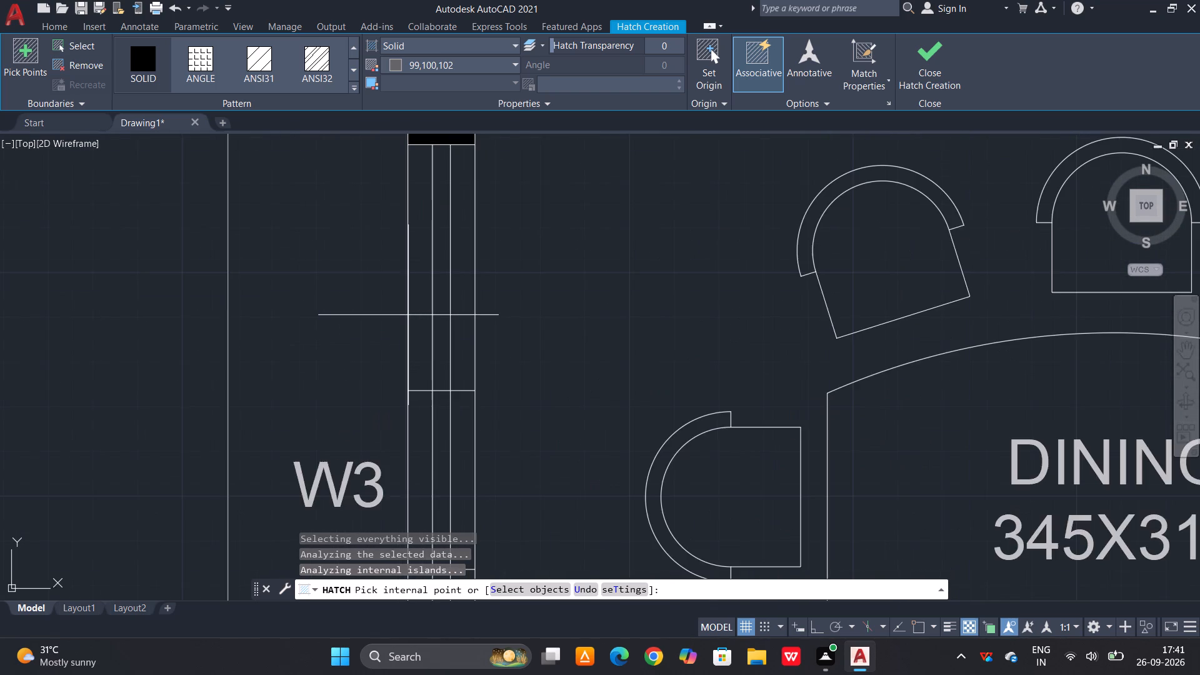
click(421, 308)
click(479, 294)
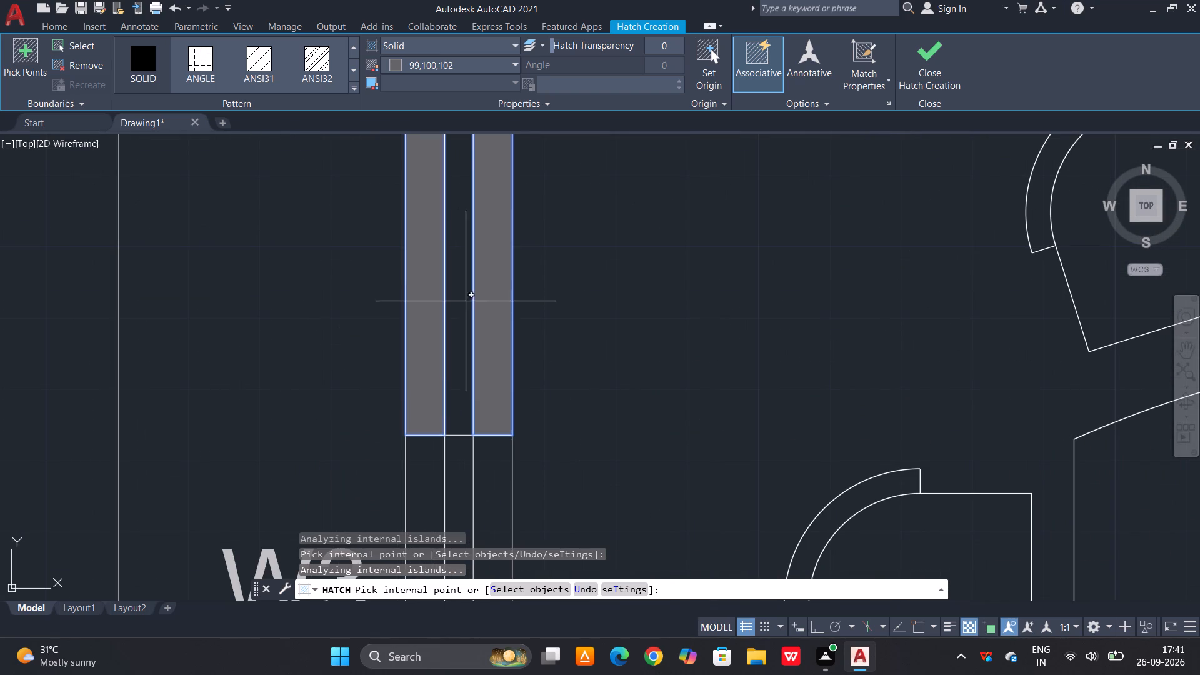
click(457, 306)
scroll(483, 276, down, 3)
click(492, 385)
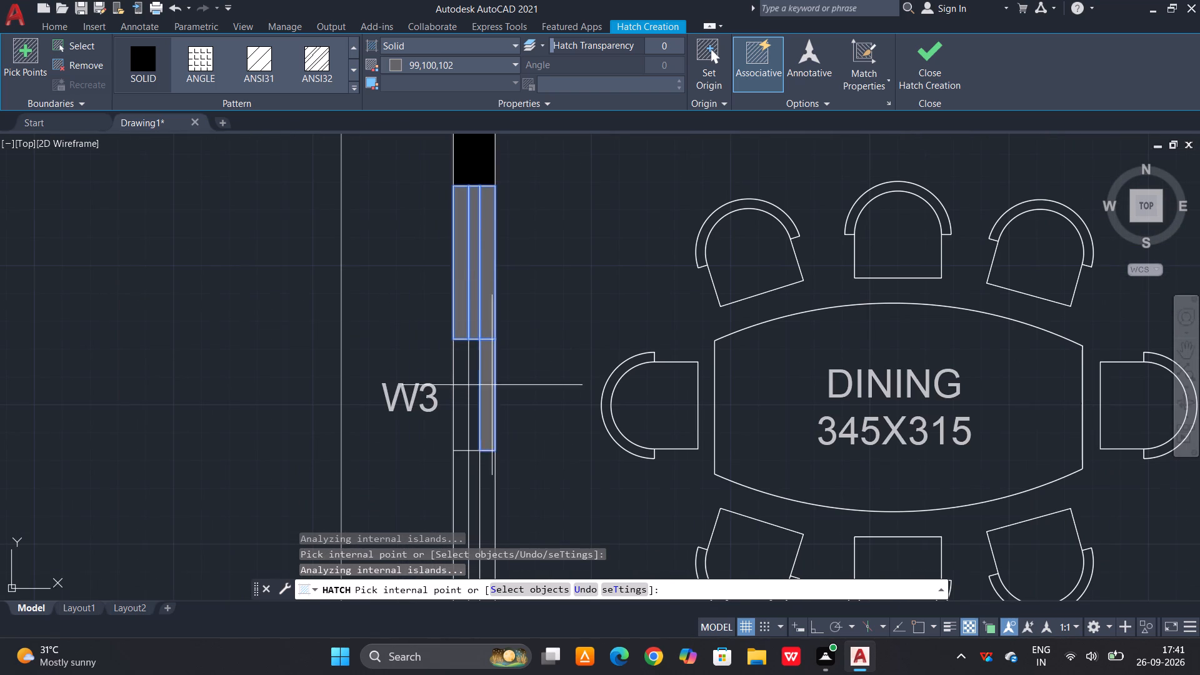
click(474, 396)
click(461, 400)
scroll(499, 337, down, 2)
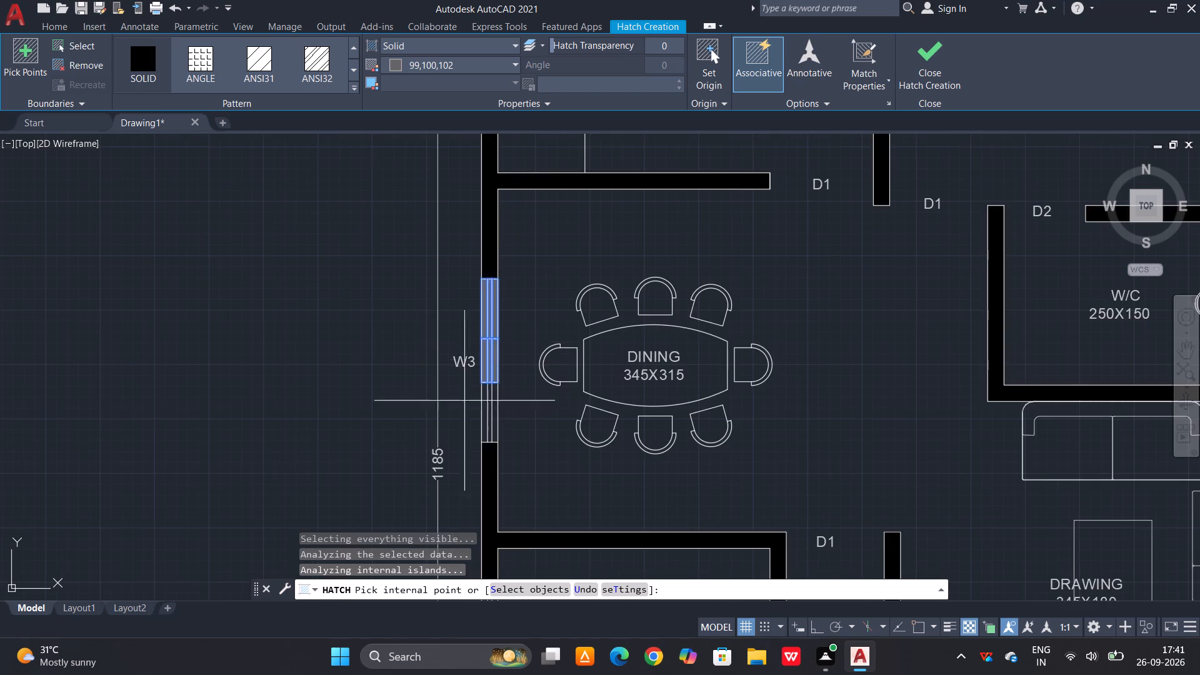
scroll(459, 437, up, 3)
click(540, 371)
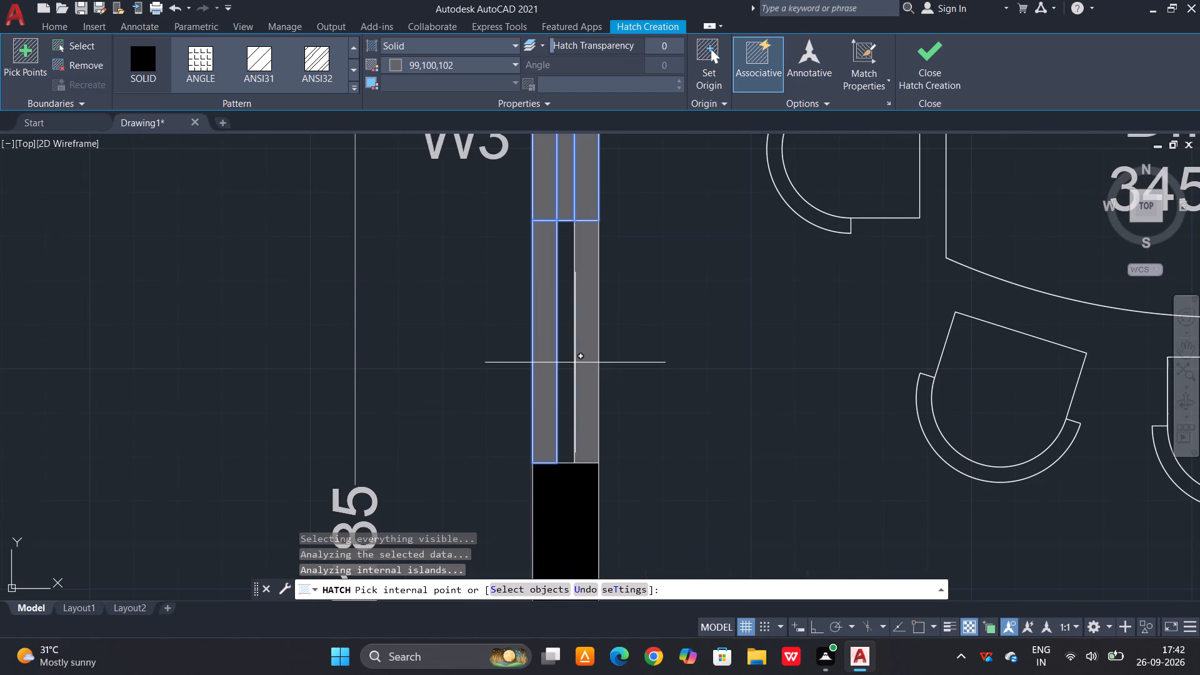
click(575, 362)
click(561, 365)
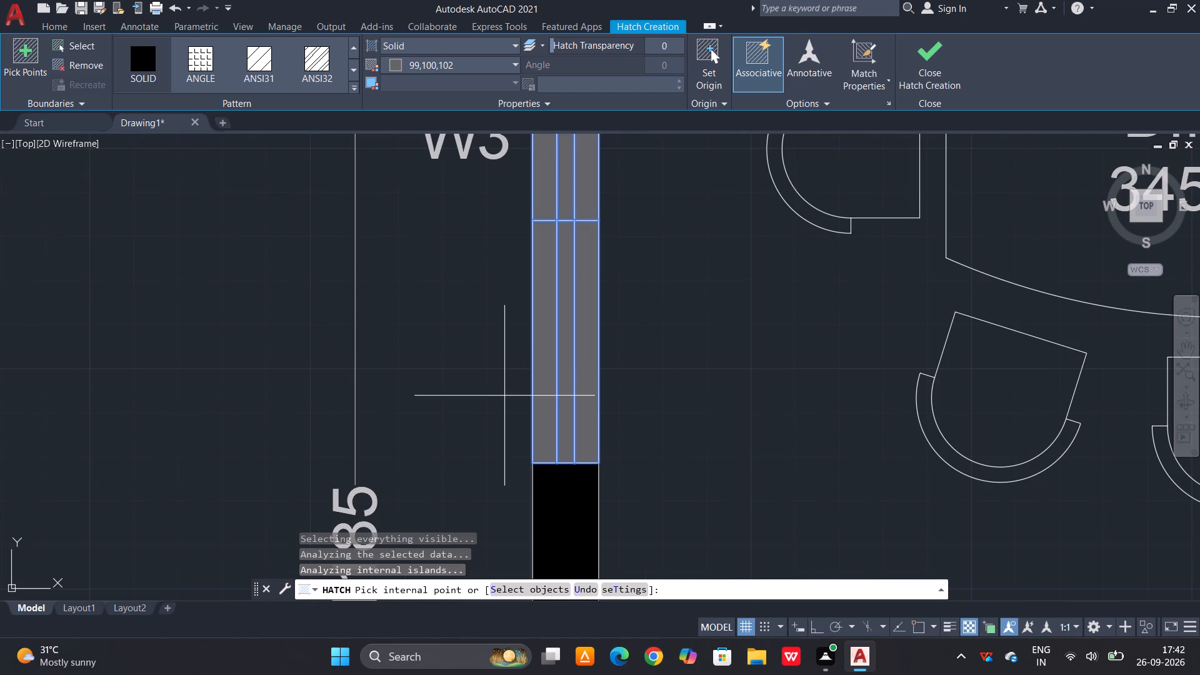
scroll(677, 399, down, 5)
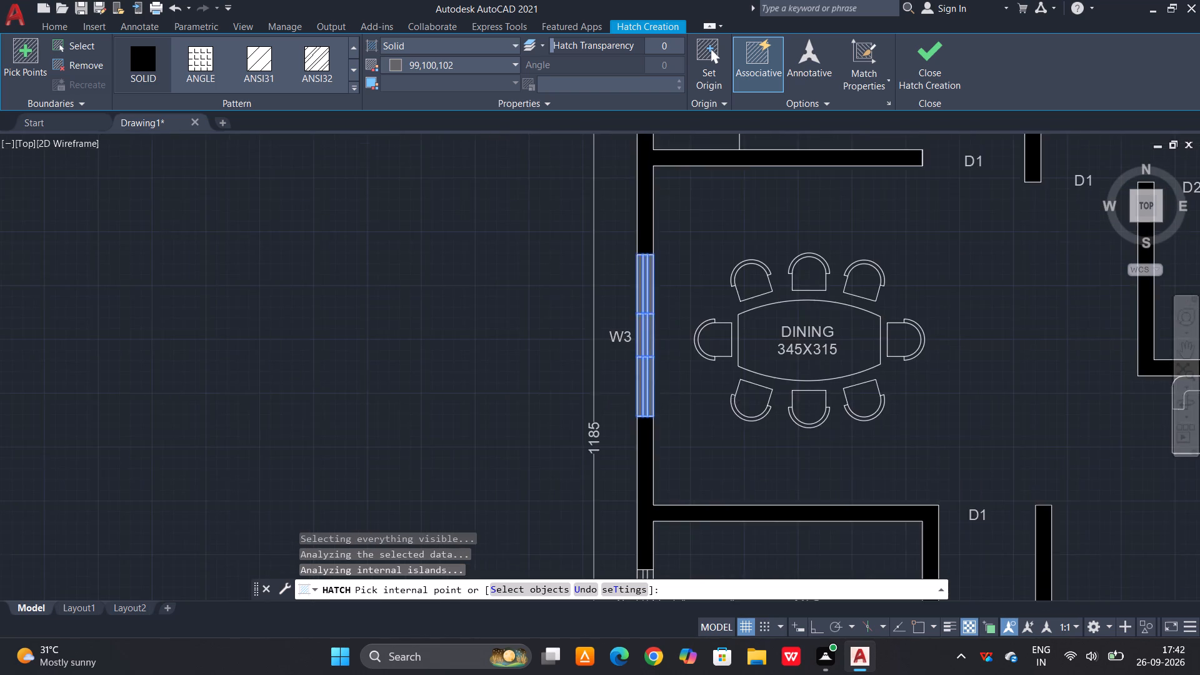
scroll(659, 397, down, 3)
scroll(628, 292, up, 4)
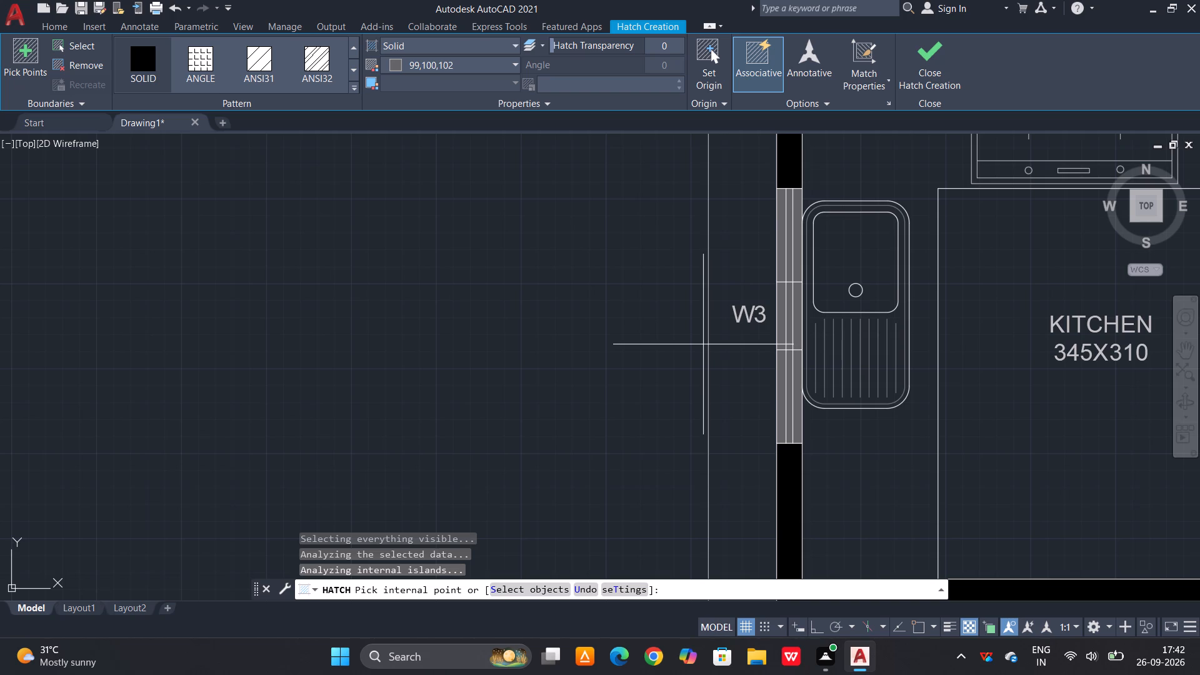
key(Escape)
Examine the wall, window and ventilator hatching across the whole floor plan.
scroll(190, 343, down, 2)
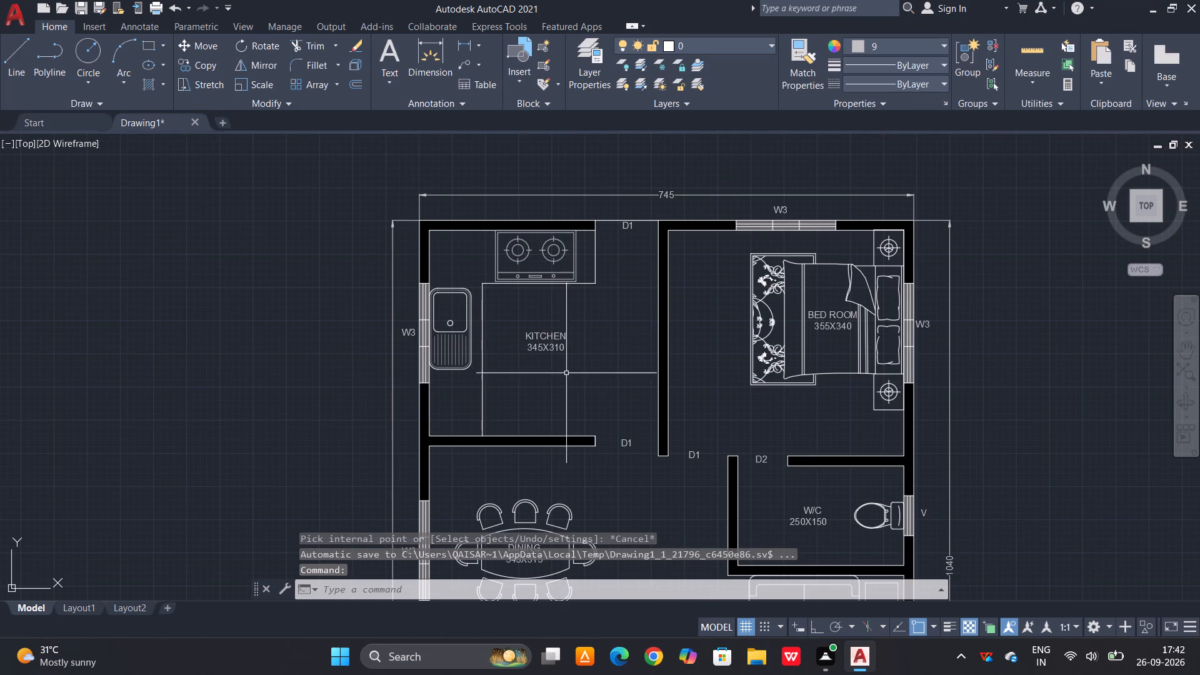
middle_drag(567, 377, 592, 254)
scroll(593, 308, down, 1)
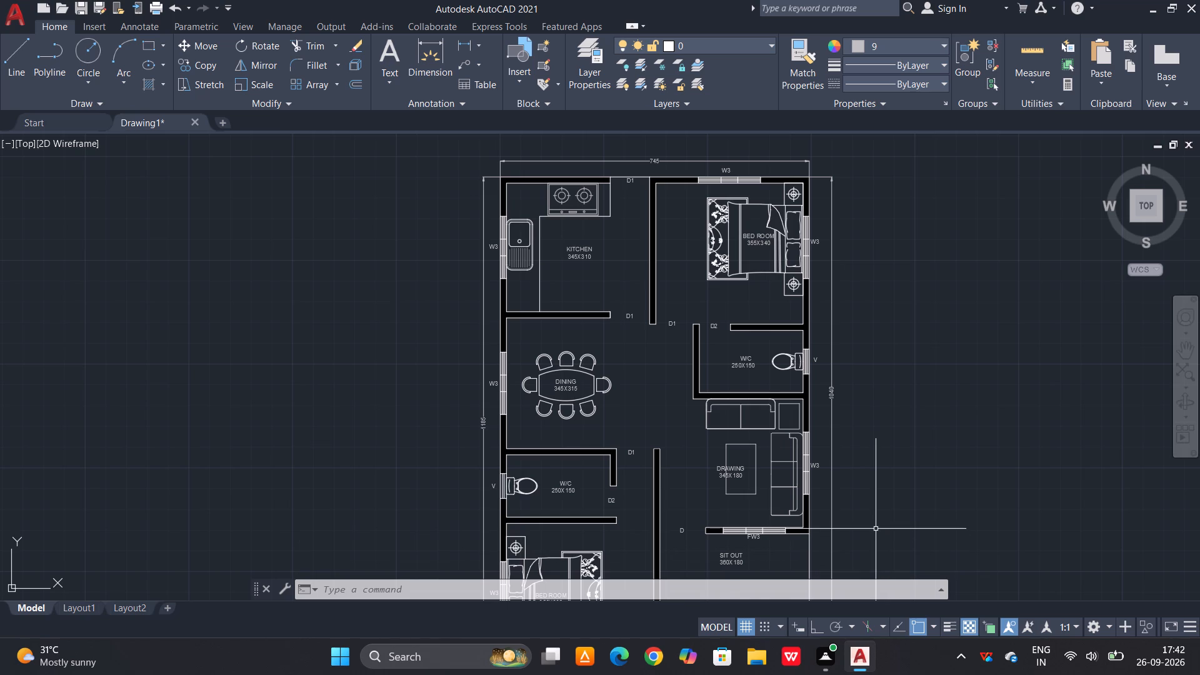
scroll(686, 348, down, 1)
scroll(646, 547, up, 2)
middle_drag(622, 519, 612, 472)
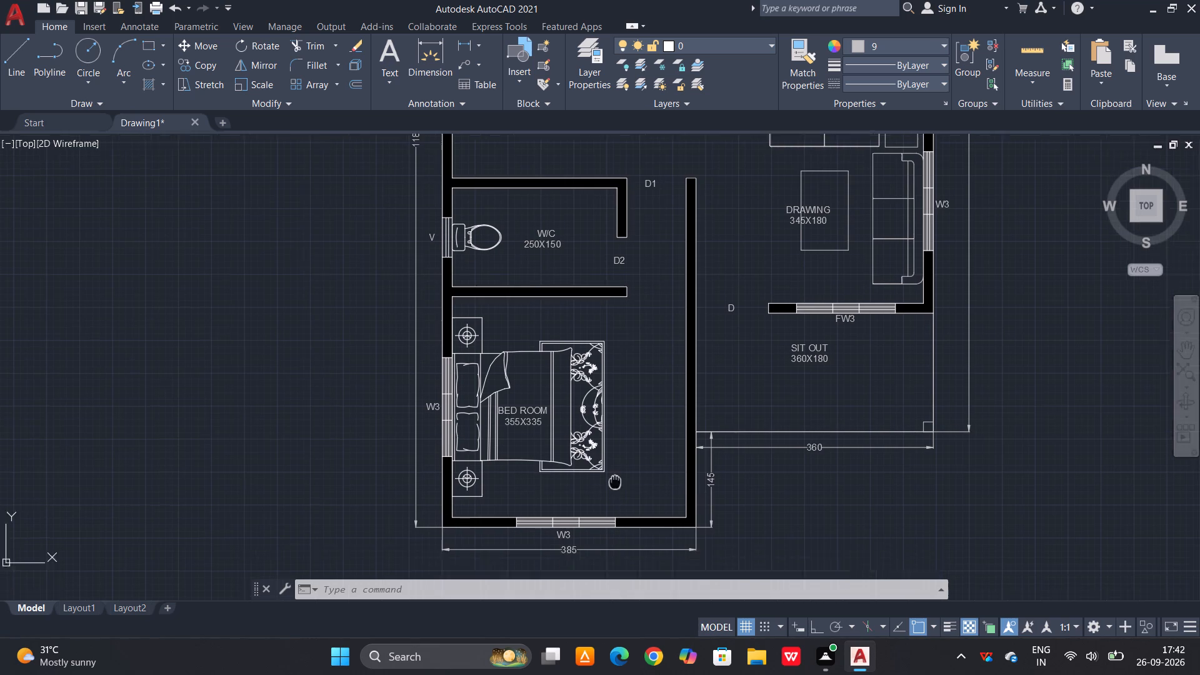
middle_drag(612, 472, 605, 435)
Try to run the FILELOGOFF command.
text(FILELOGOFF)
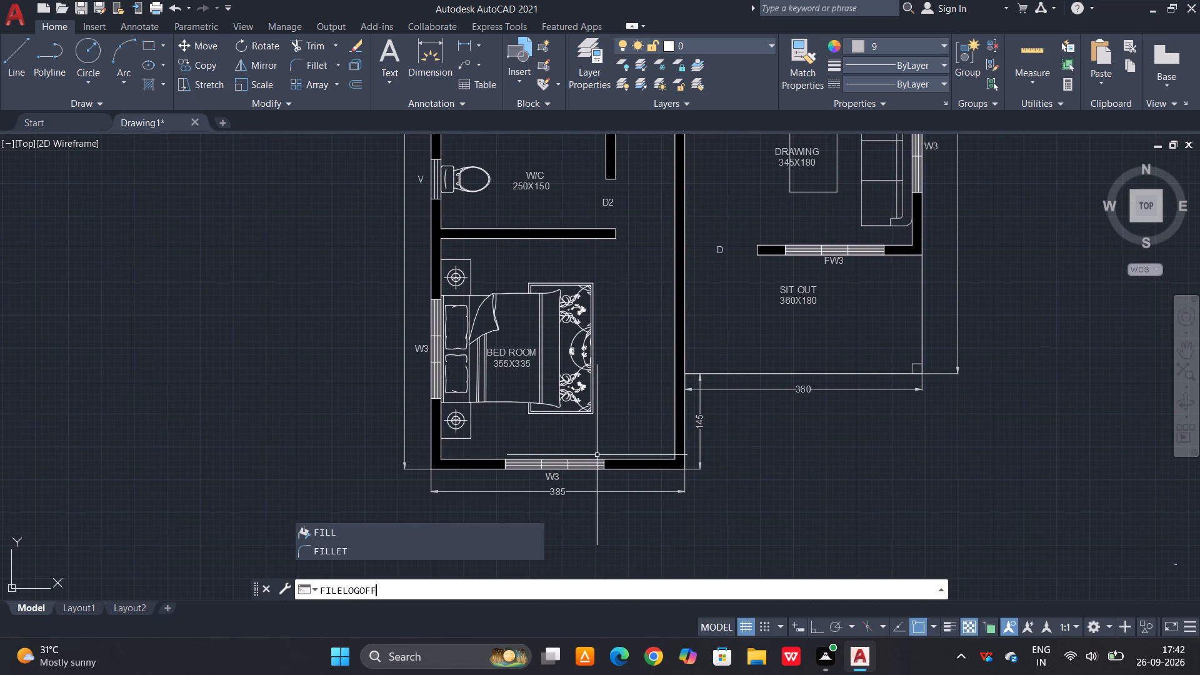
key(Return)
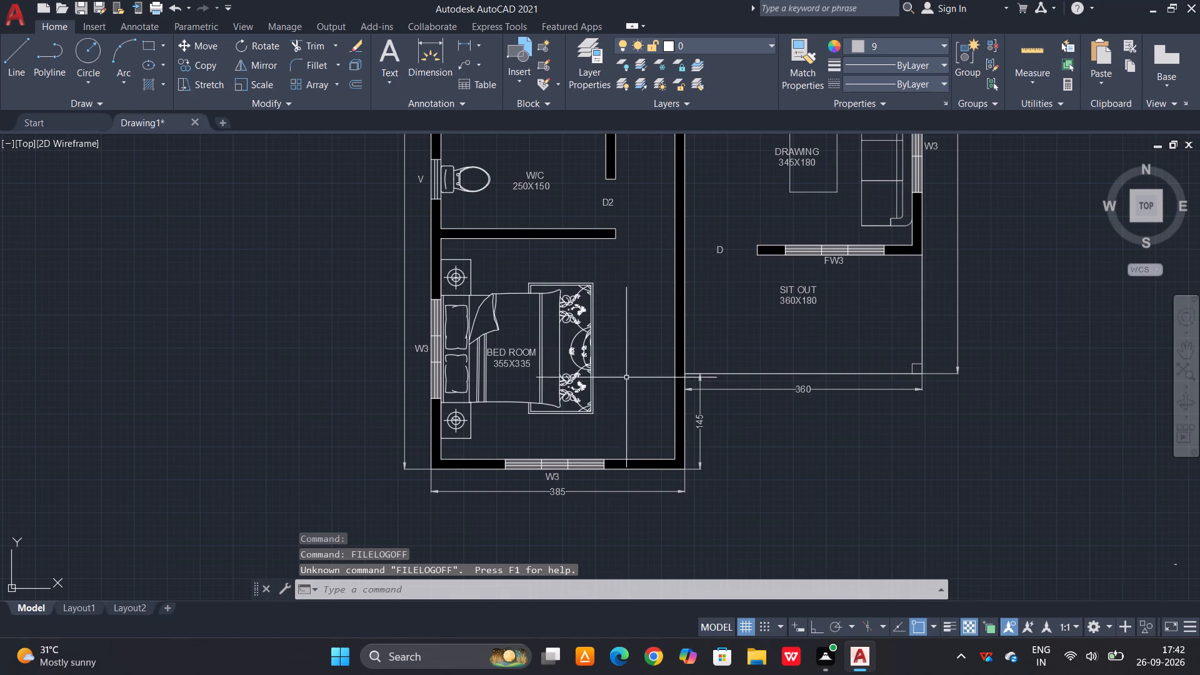
Save the drawing to the Desktop as 2BHK PLAN 3.dwg.
scroll(592, 376, down, 3)
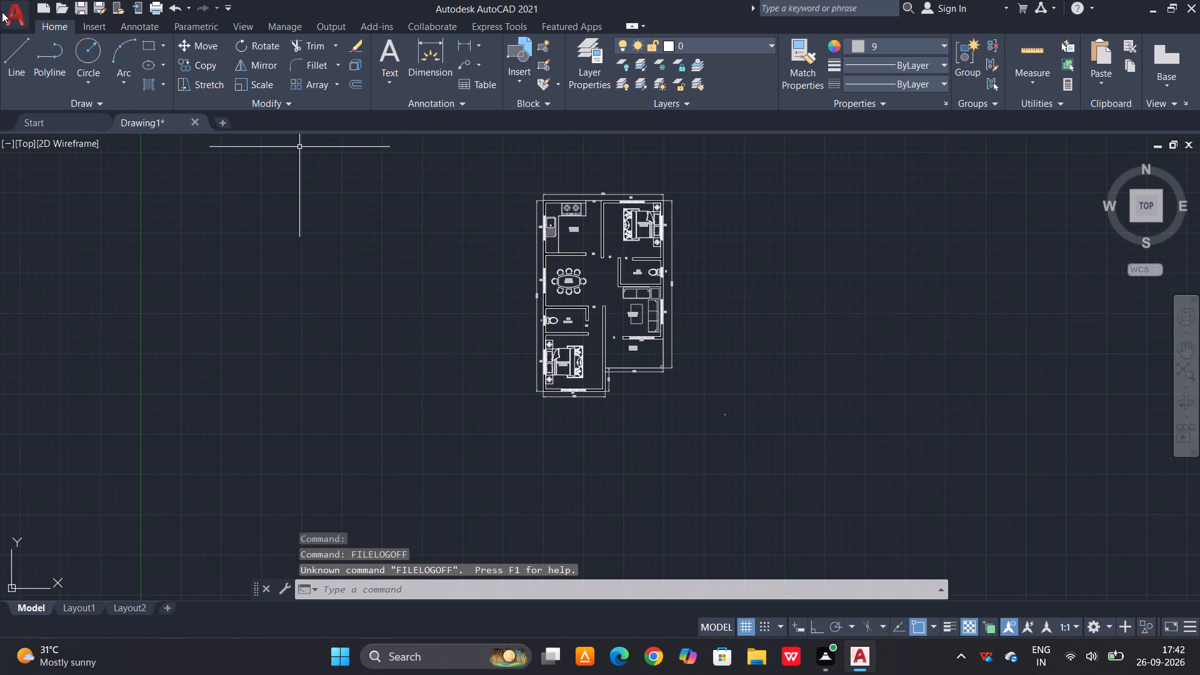
key(ctrl+s)
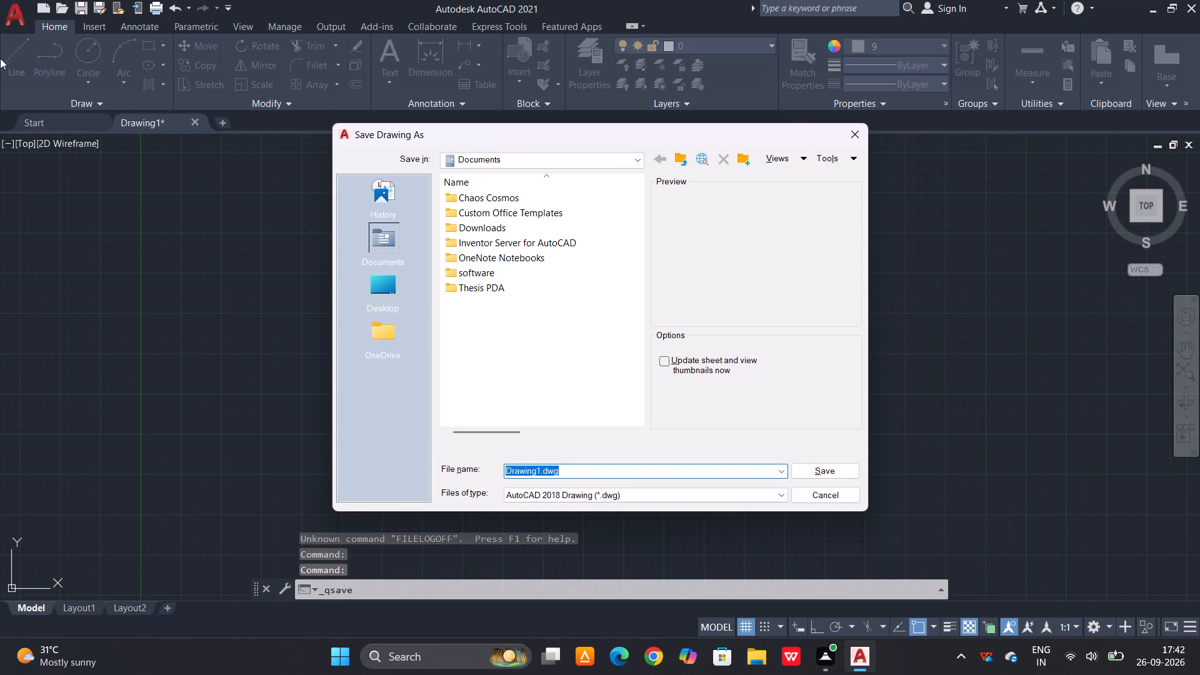
click(384, 288)
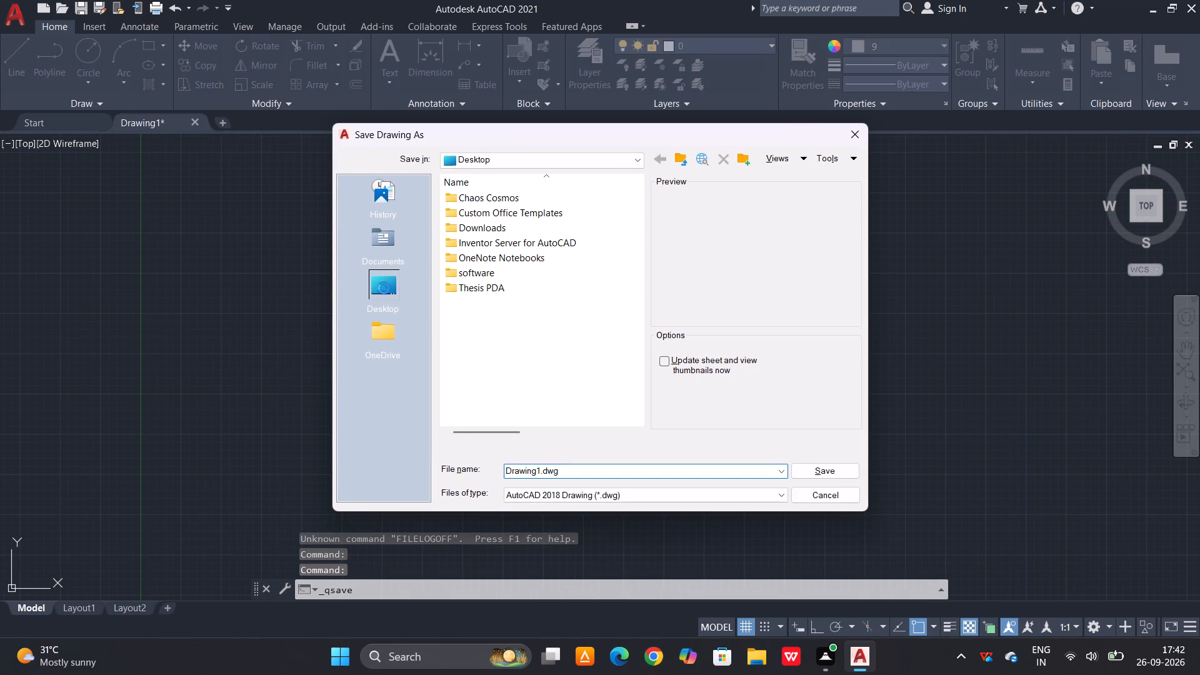
click(543, 466)
click(543, 466)
click(543, 466)
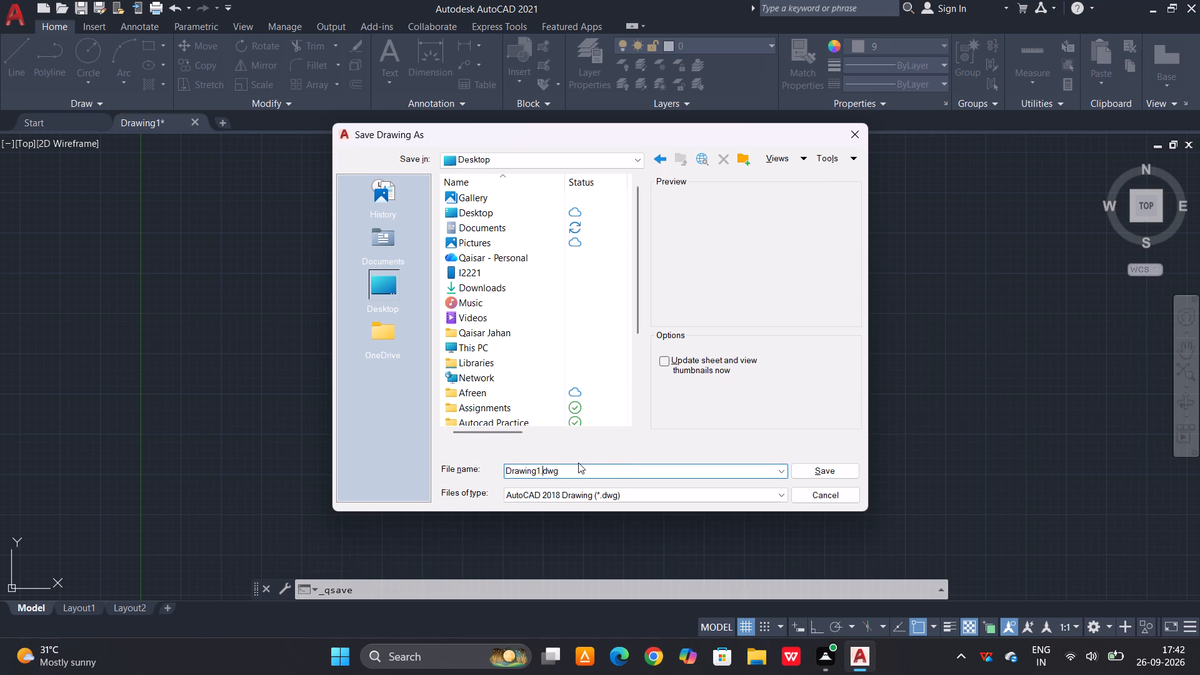
key(Left)
key(BackSpace)
key(BackSpace)
key(BackSpace)
key(BackSpace)
key(BackSpace)
key(BackSpace)
key(BackSpace)
key(BackSpace)
key(BackSpace)
key(BackSpace)
key(BackSpace)
key(BackSpace)
key(BackSpace)
key(BackSpace)
key(BackSpace)
key(BackSpace)
key(BackSpace)
key(BackSpace)
text(2BH)
text(K PL)
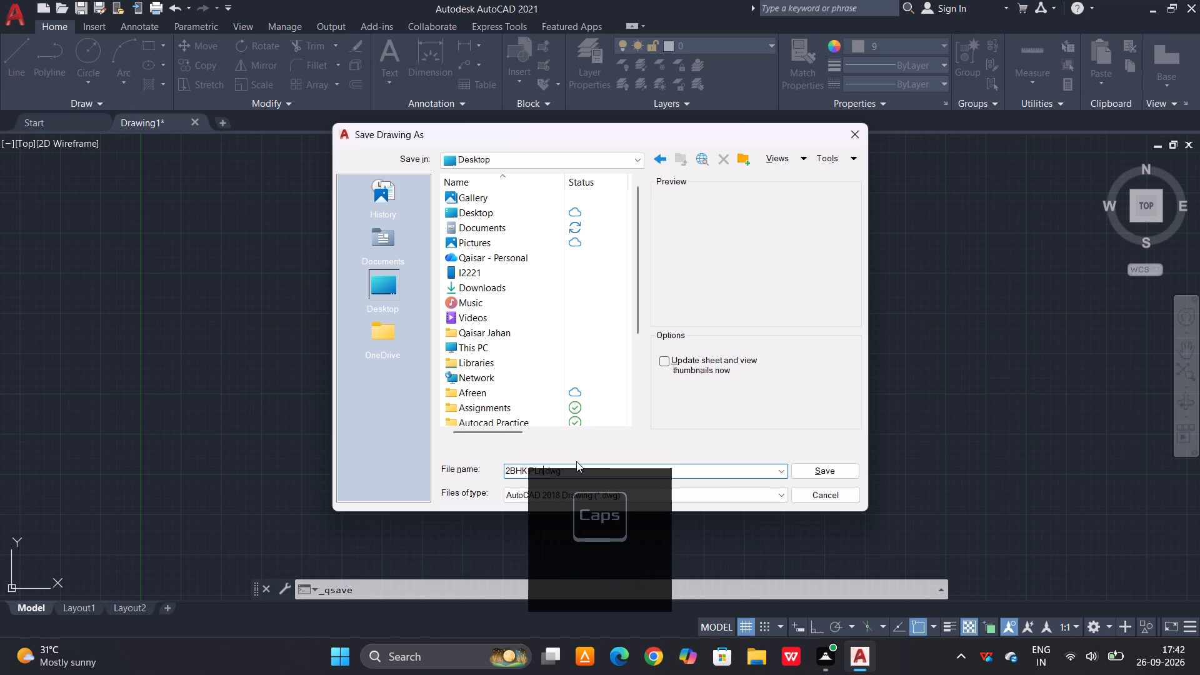
key(equal)
key(BackSpace)
key(BackSpace)
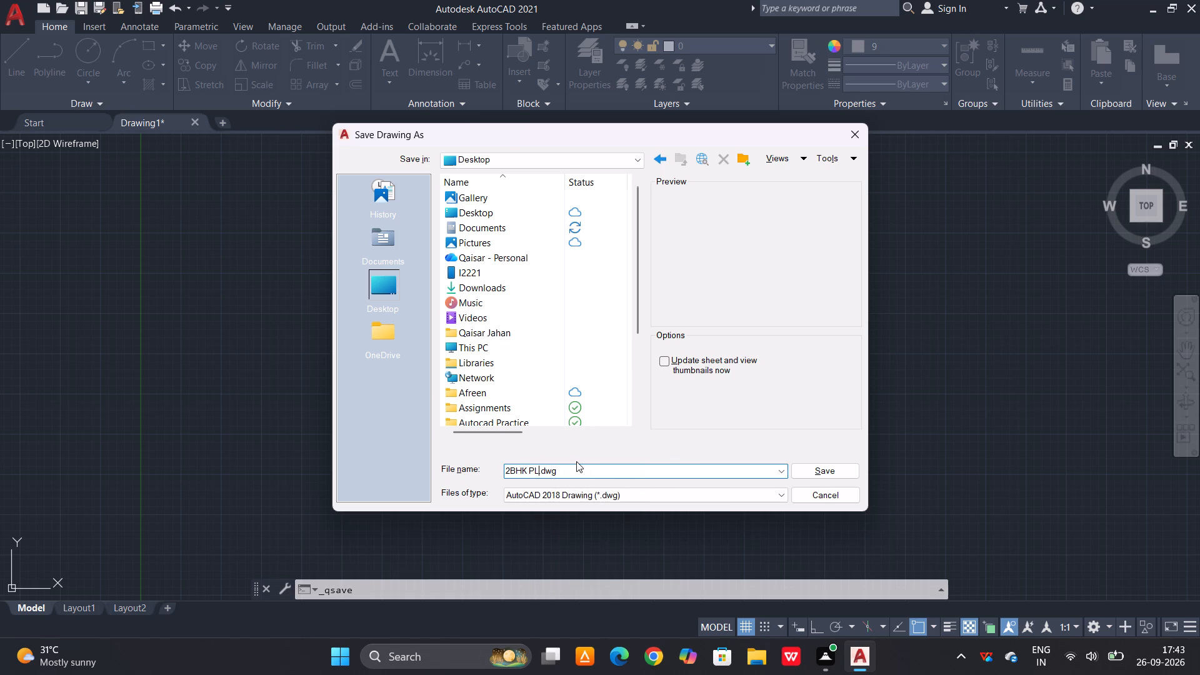
text(AN 3)
click(836, 470)
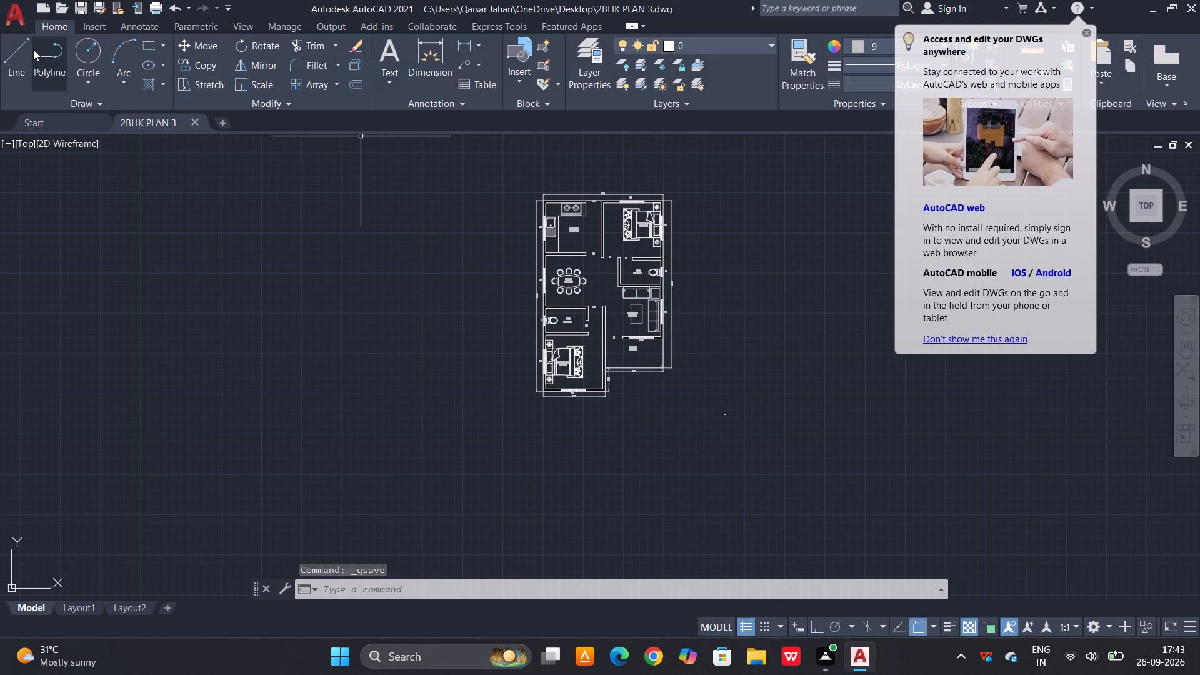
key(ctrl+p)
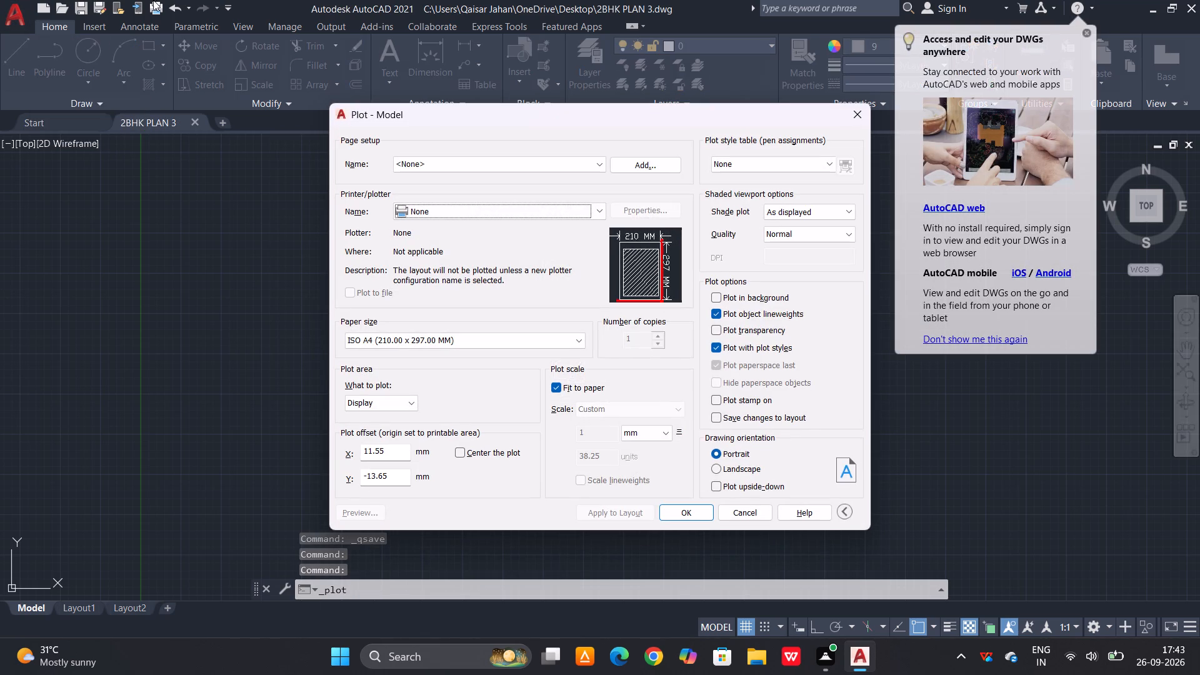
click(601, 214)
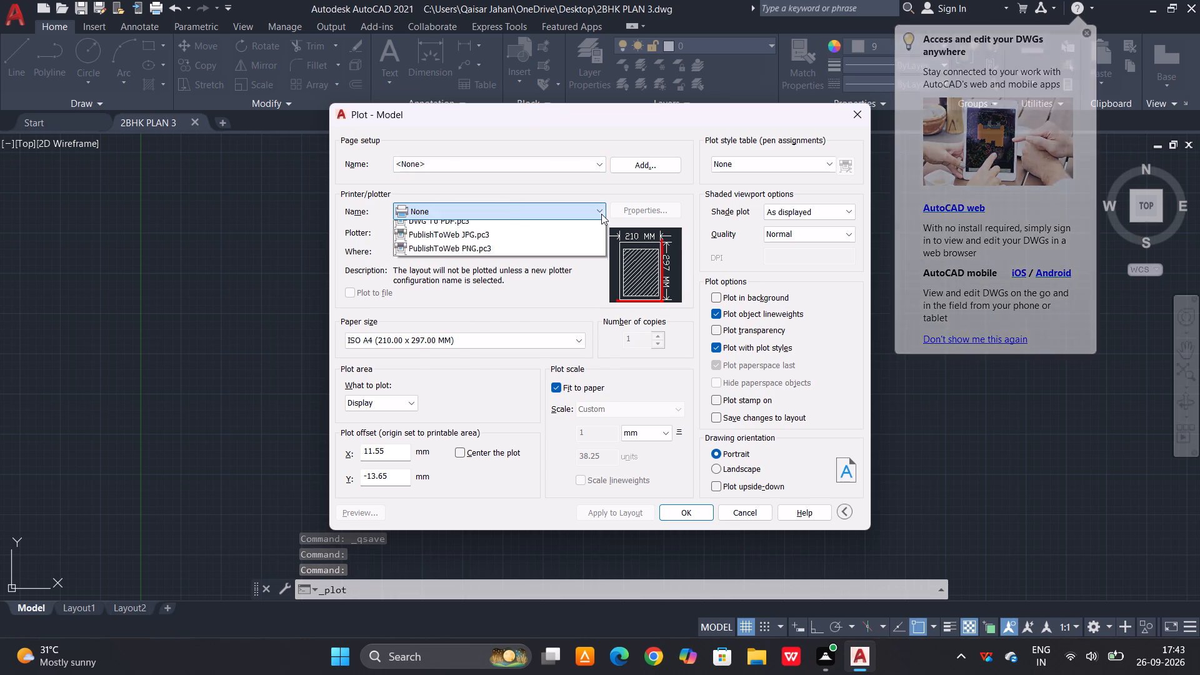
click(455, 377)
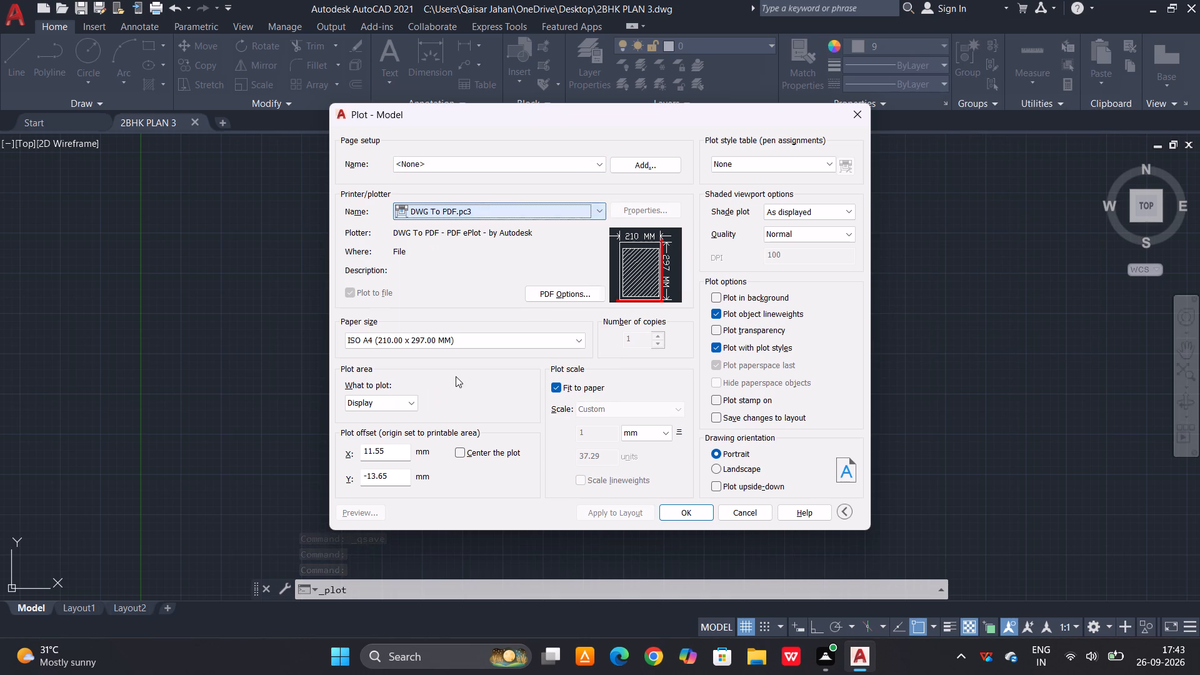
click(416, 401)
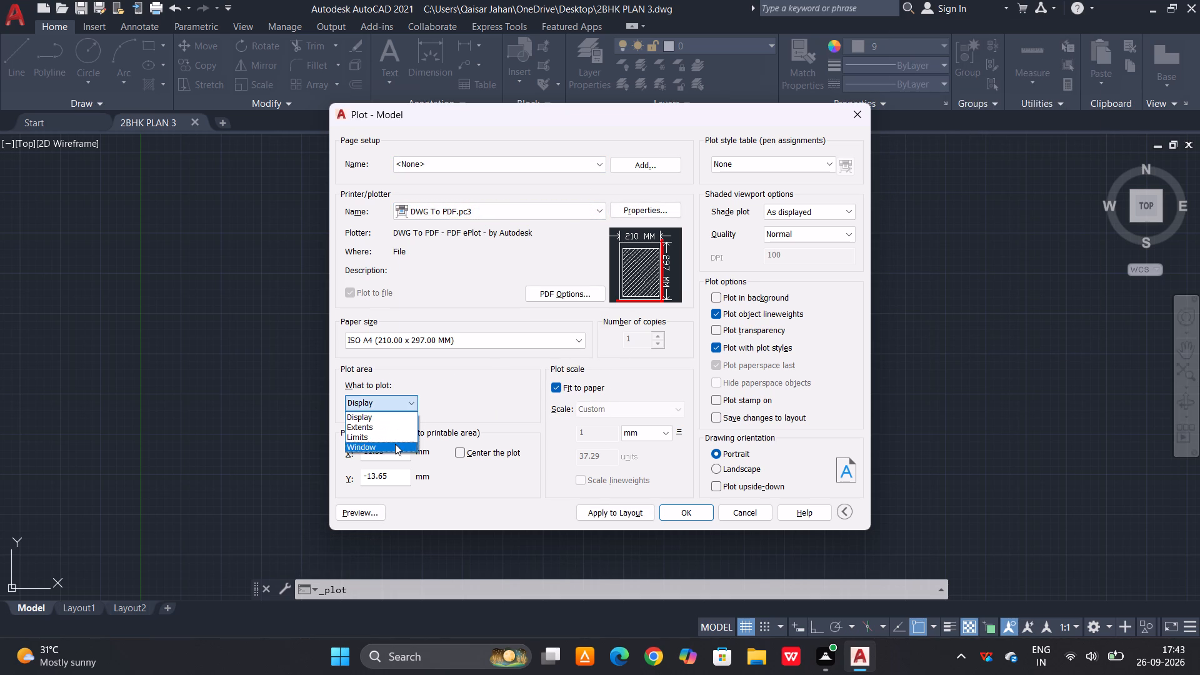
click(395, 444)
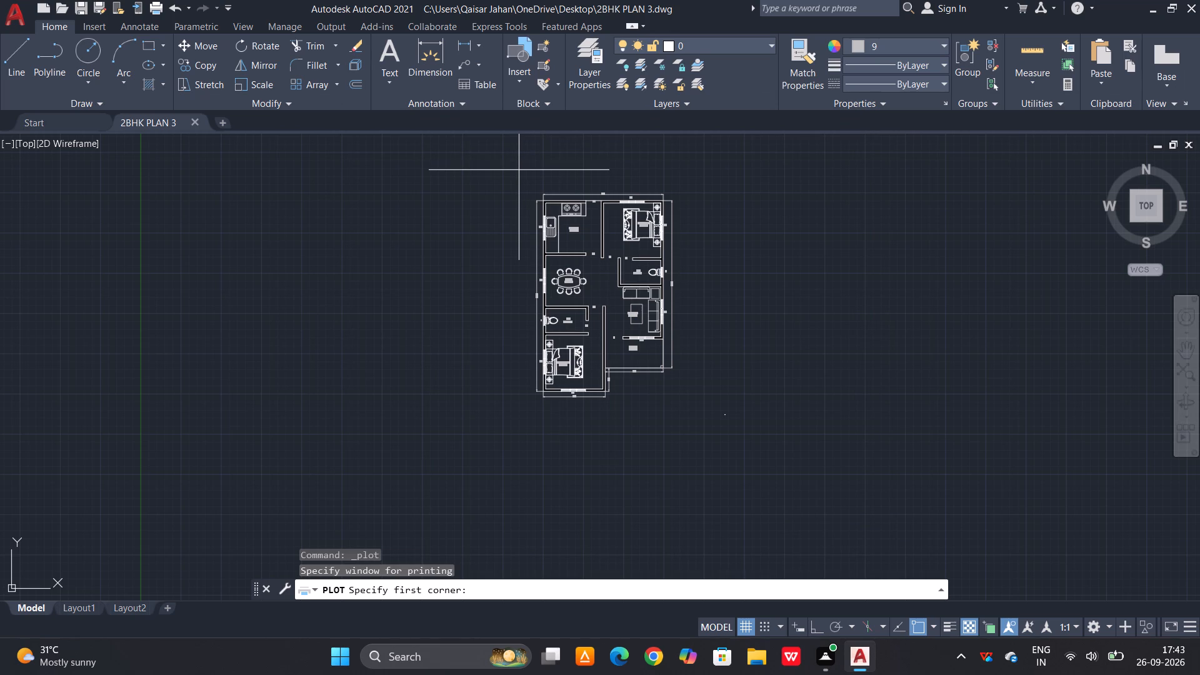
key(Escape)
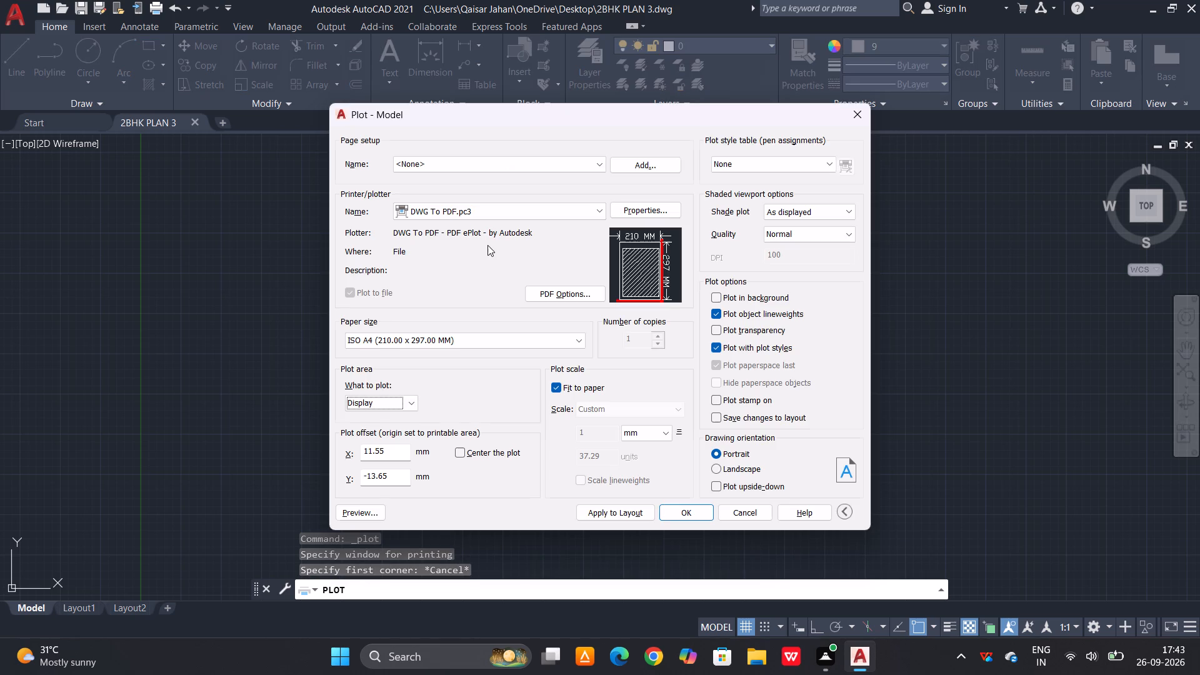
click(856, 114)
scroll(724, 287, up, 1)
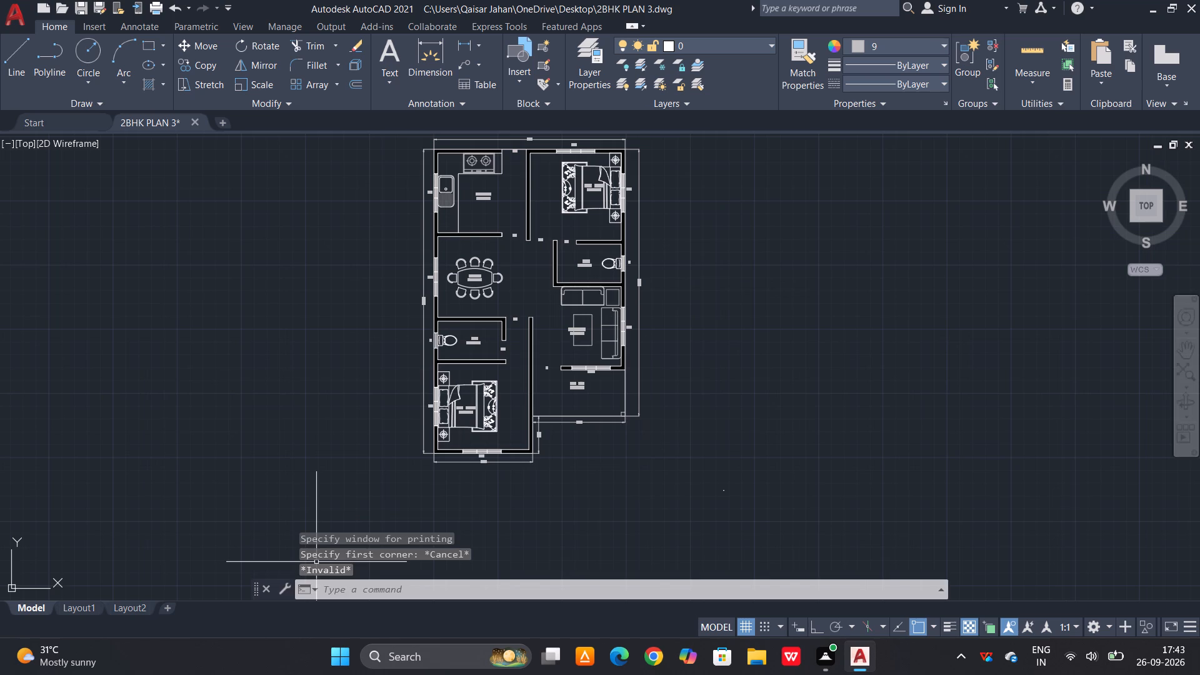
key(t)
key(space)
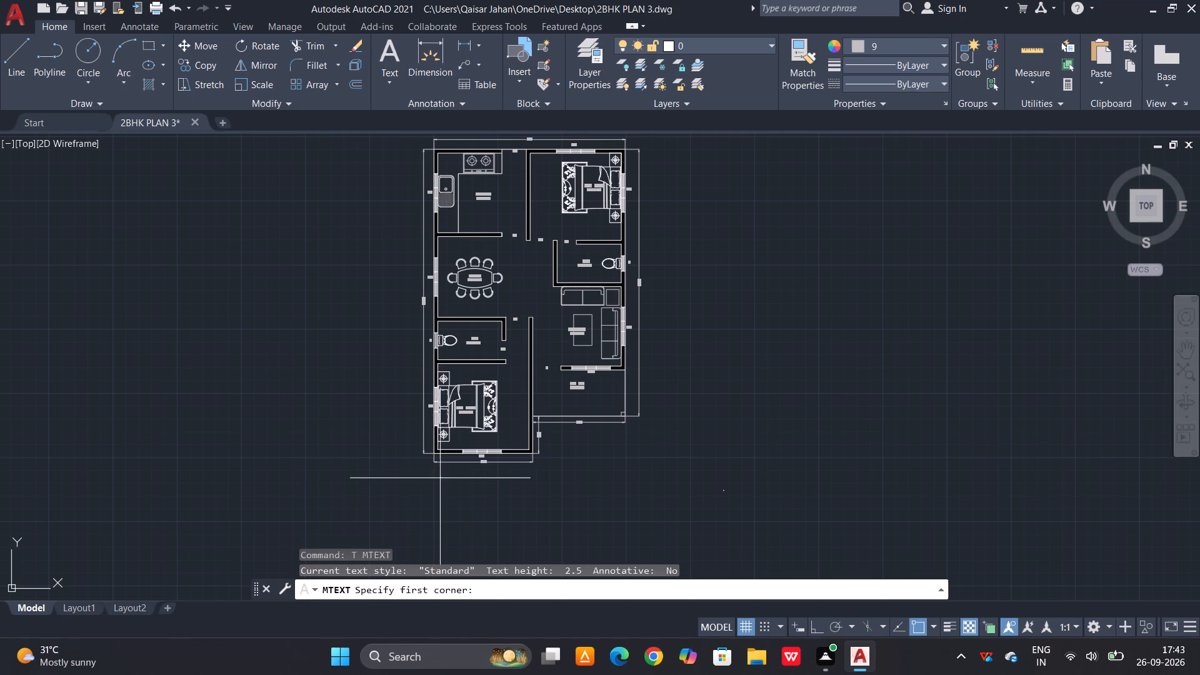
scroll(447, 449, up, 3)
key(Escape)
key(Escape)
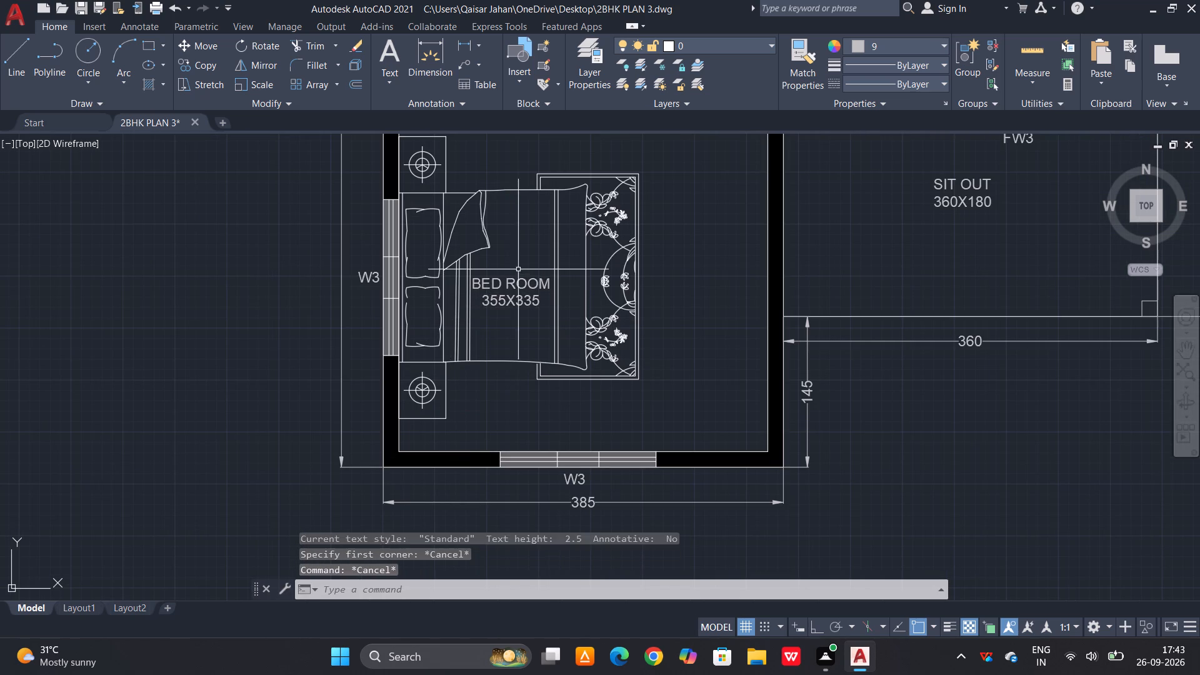
Copy the BED ROOM 355X335 label to the empty space below the bedroom's 385 dimension.
click(507, 278)
key(c)
text(O)
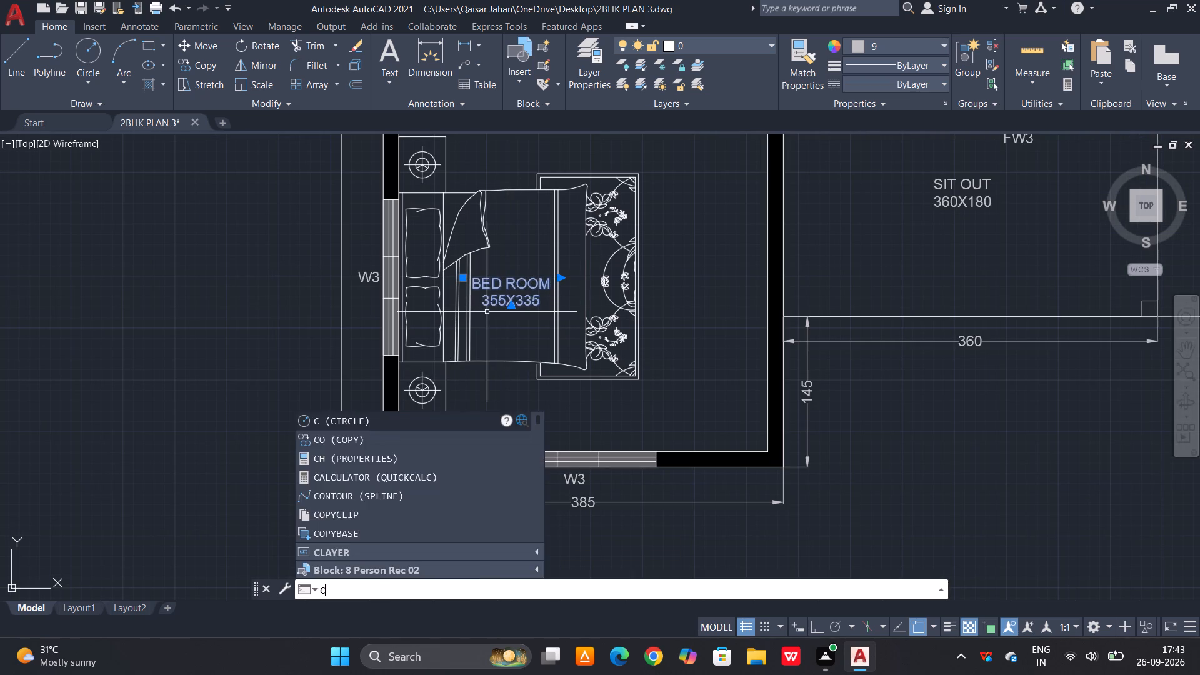
key(space)
click(501, 292)
scroll(428, 304, down, 3)
scroll(469, 386, up, 3)
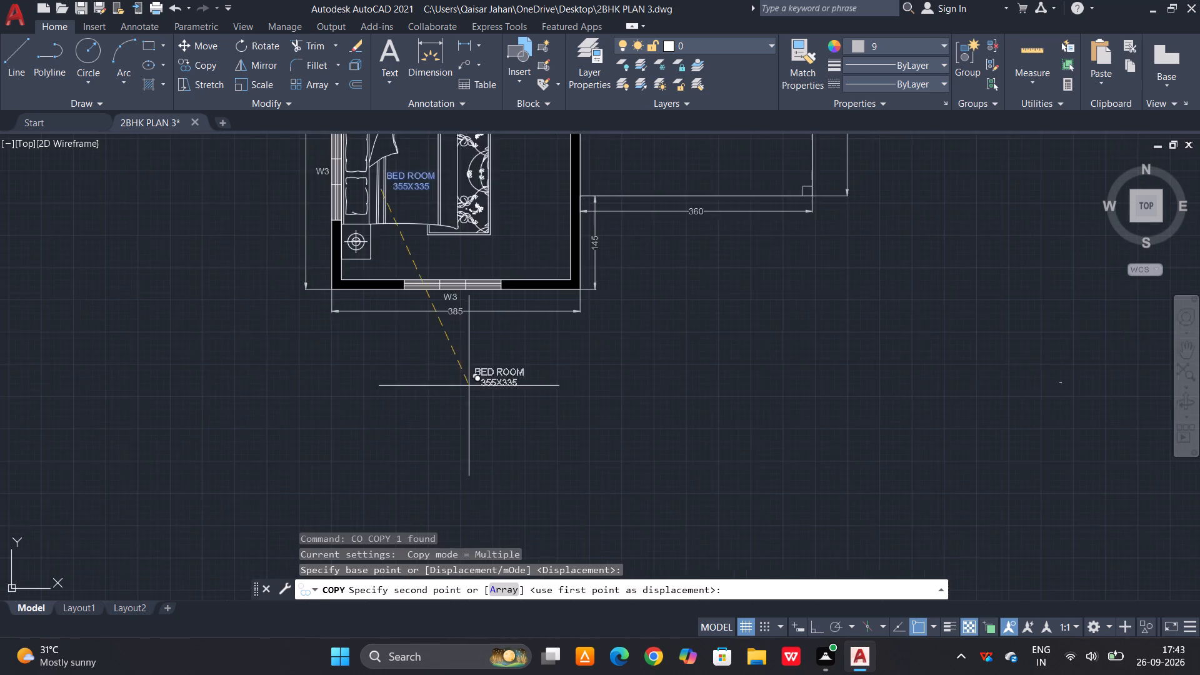
click(429, 349)
key(space)
Replace the copied label's text with the title "GROUND FLOOR PLAN - ".
double_click(500, 324)
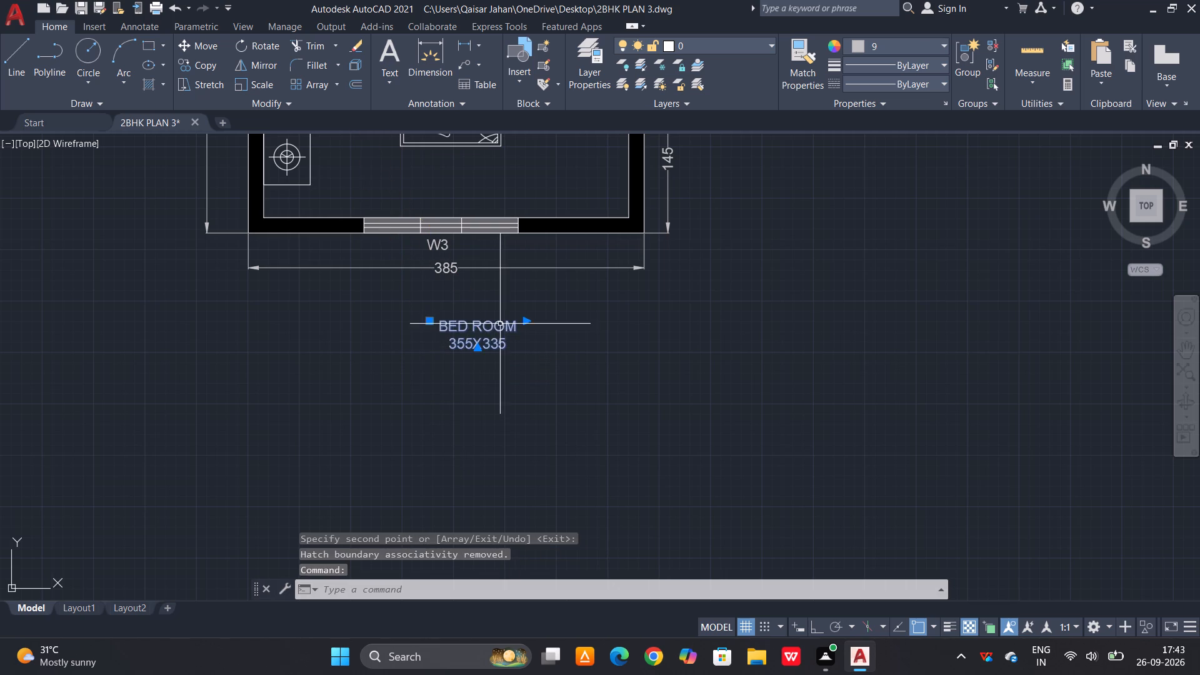
drag(509, 344, 424, 327)
key(BackSpace)
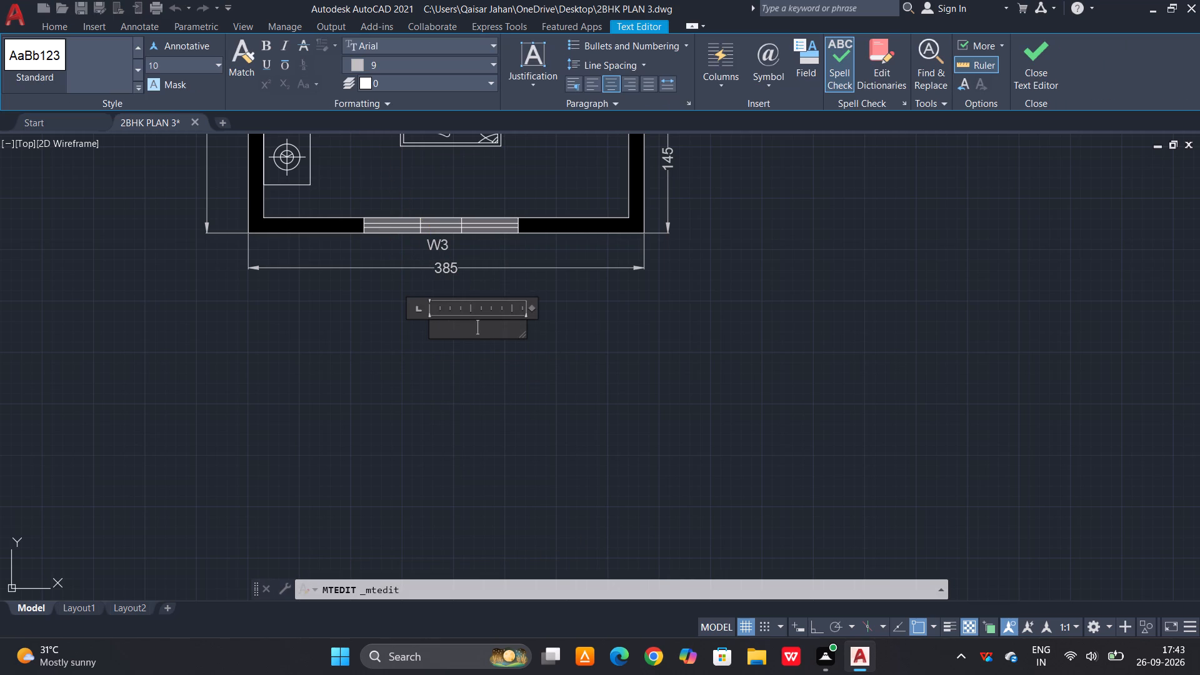
text(GROUND)
key(space)
text(FLOOR)
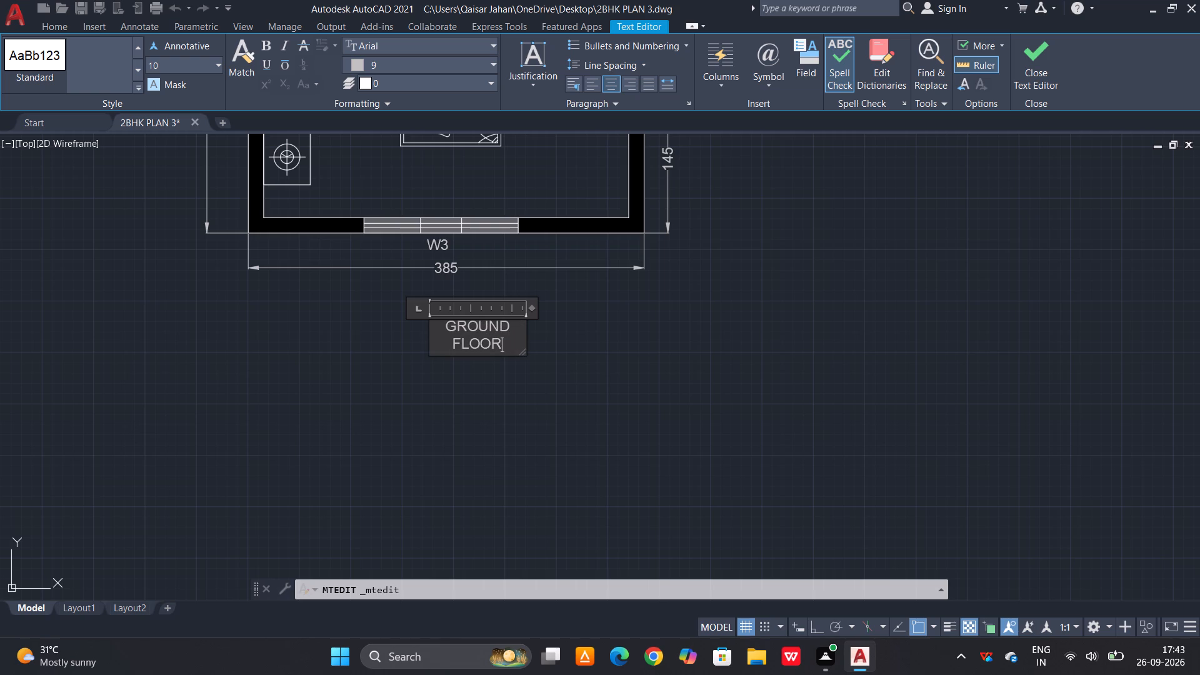
key(space)
text(PLAN)
key(minus)
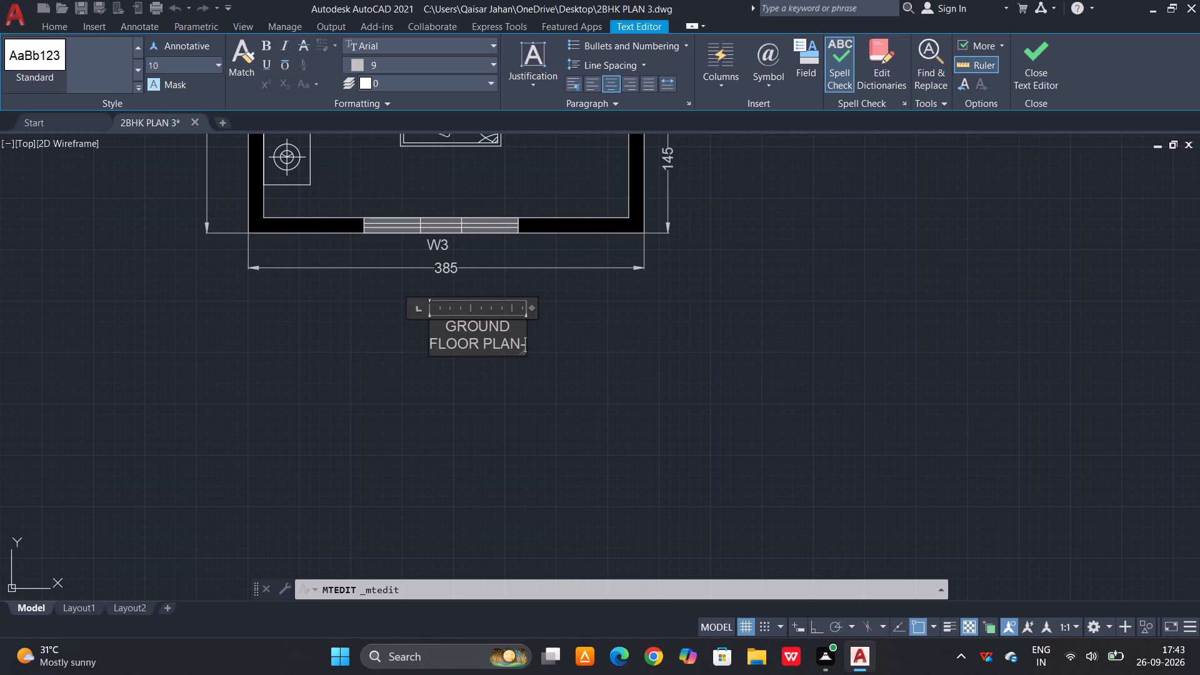
key(BackSpace)
key(space)
text(-)
key(space)
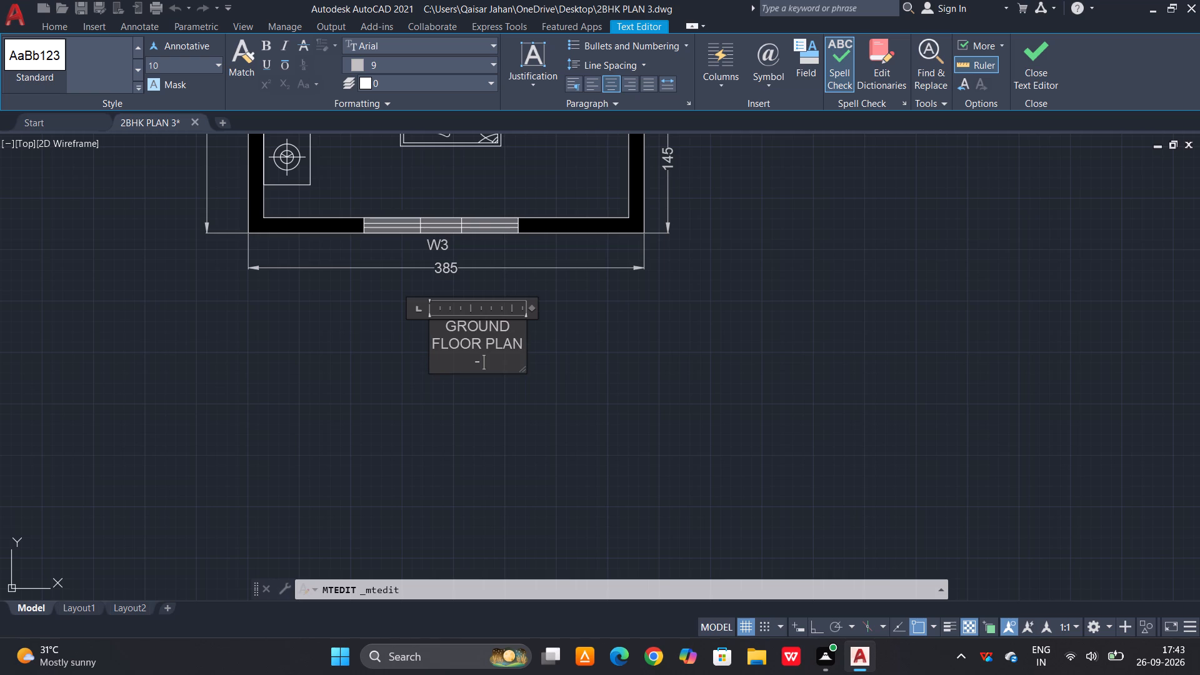
Append the floor area "83.10 Sq.M (894.48 SQF)" to the title text.
text(83.10)
key(space)
text(S)
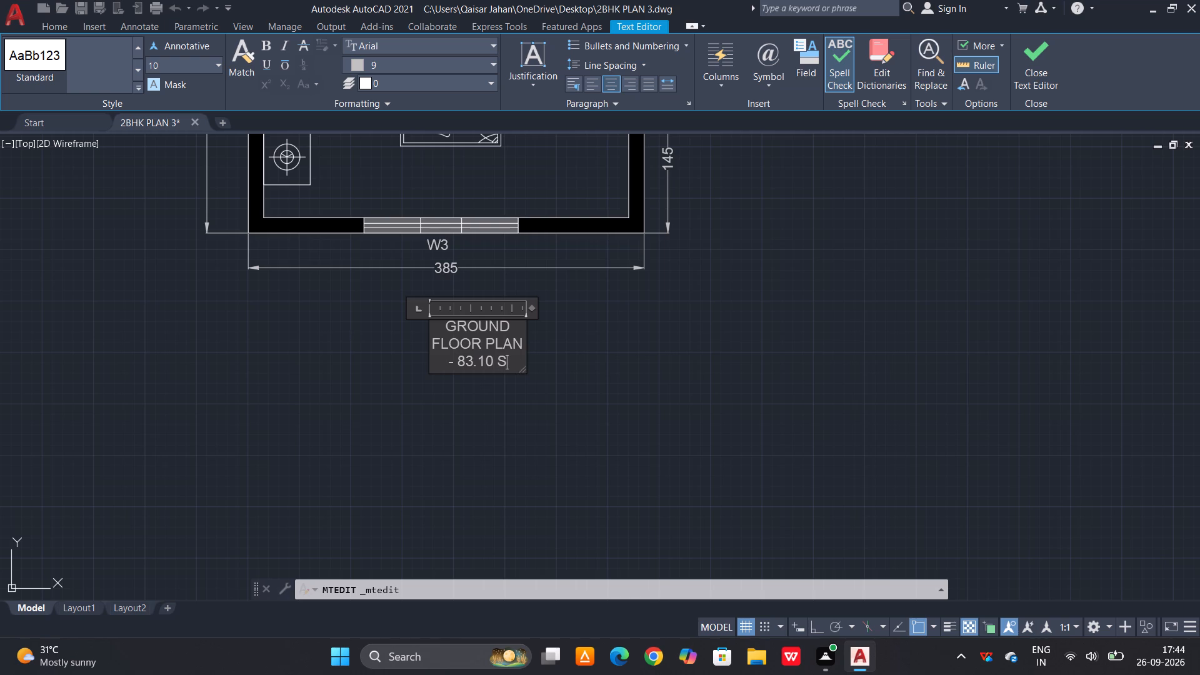
key(shift+q)
key(period)
text(M)
key(space)
key(space)
key(shift+parenleft)
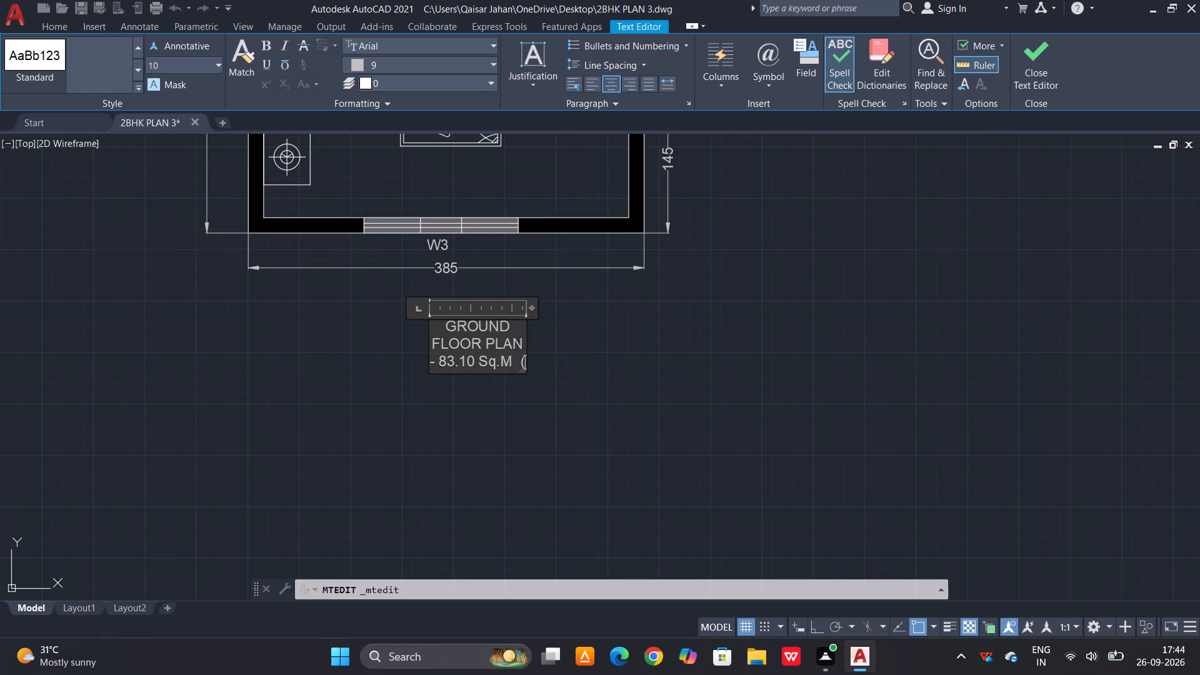
key(8)
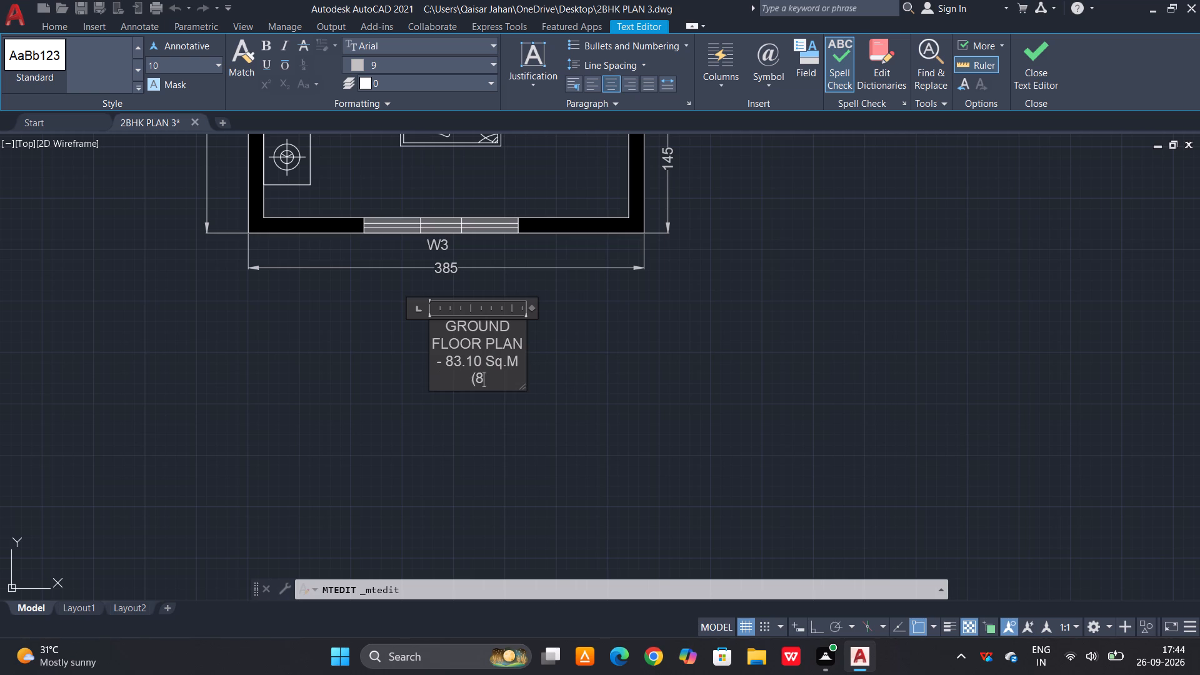
text(94)
key(period)
text(48)
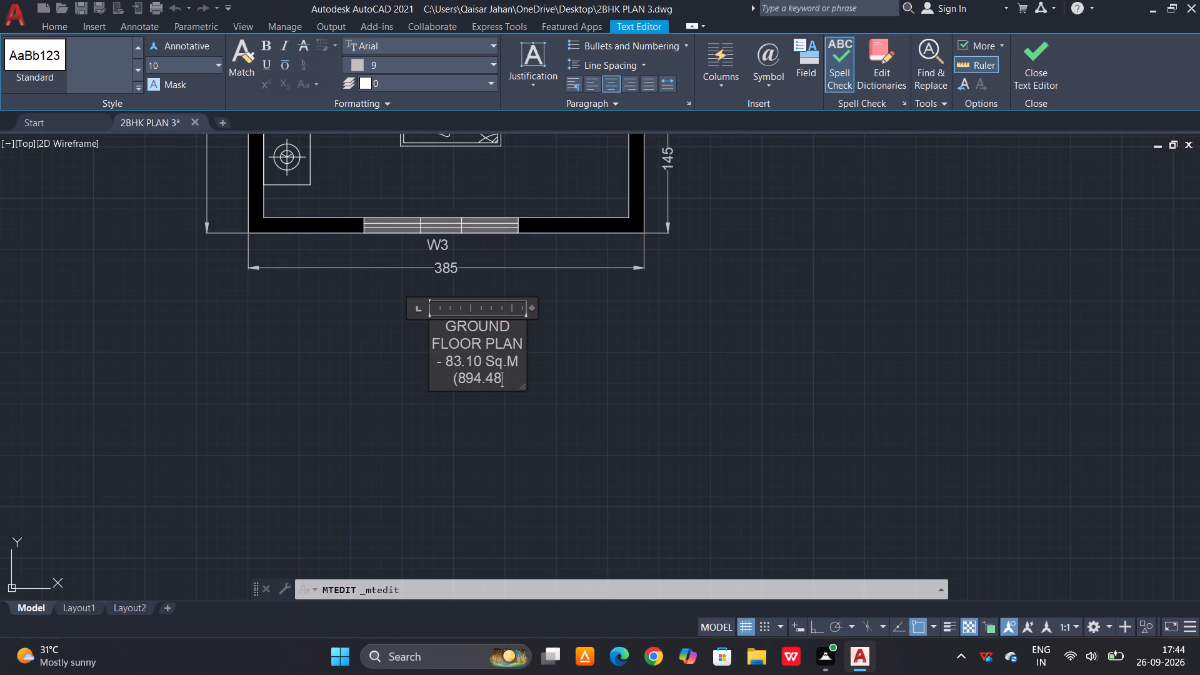
key(space)
text(SQ)
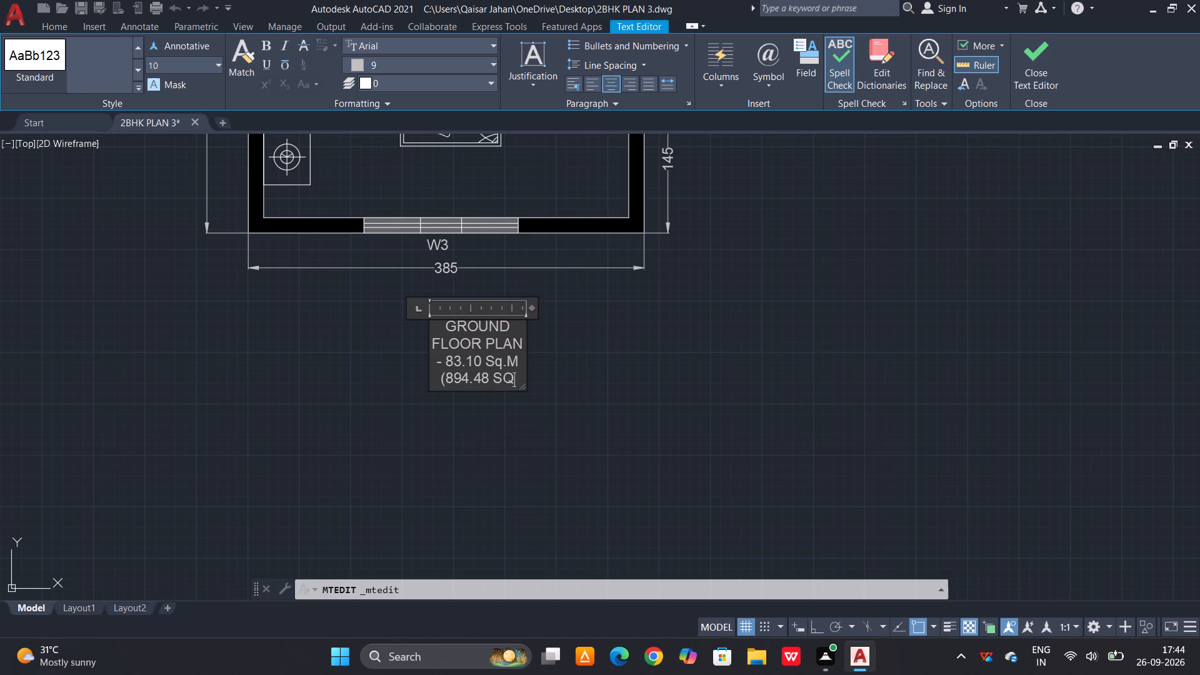
text(F))
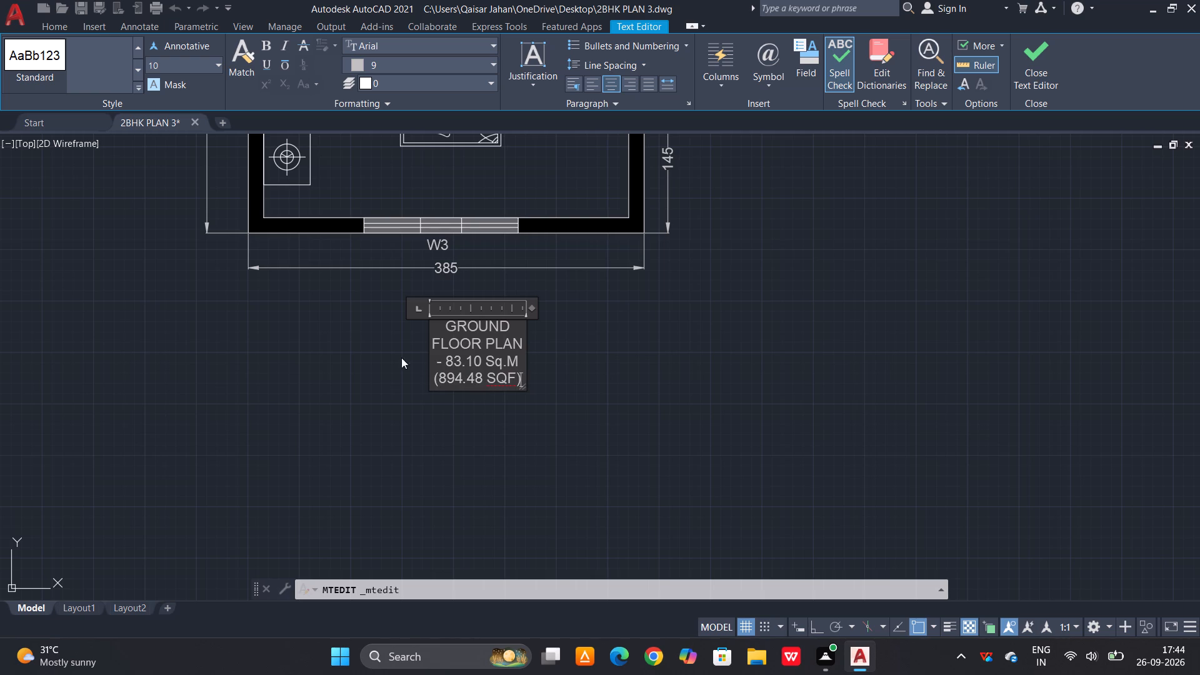
Widen the title's text box until the whole title fits on one line.
drag(531, 309, 692, 352)
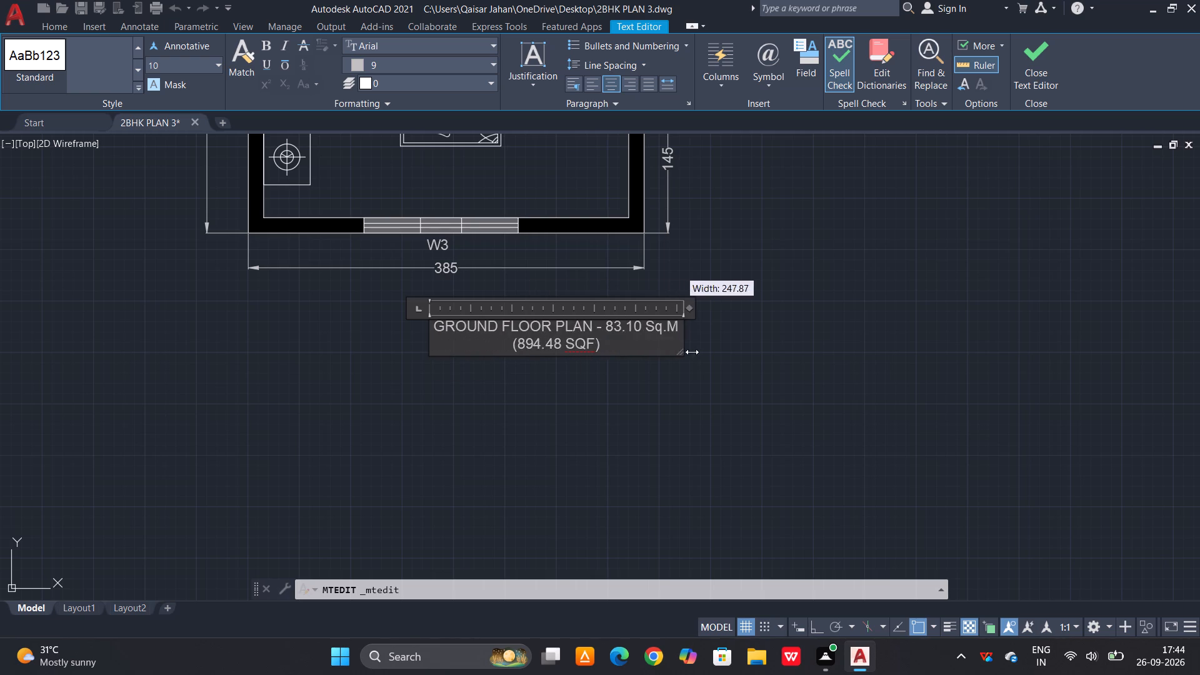
drag(692, 352, 809, 351)
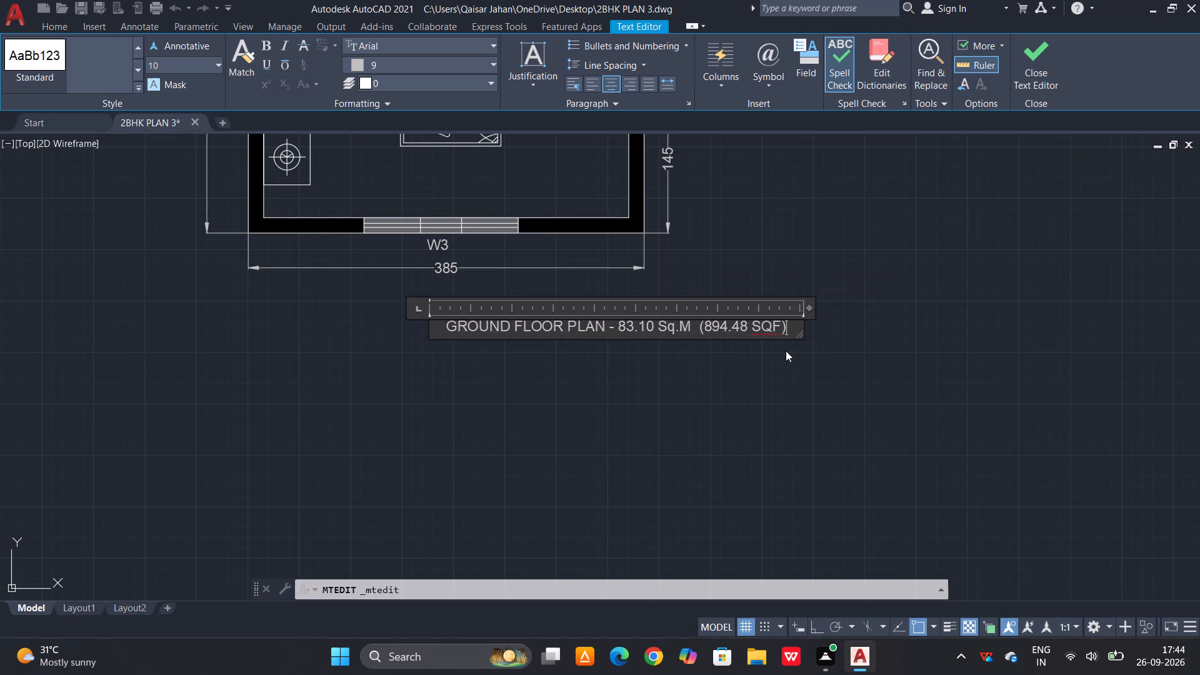
Enter a text height of 12 for the whole title and change its font to Californian FB.
key(ctrl+a)
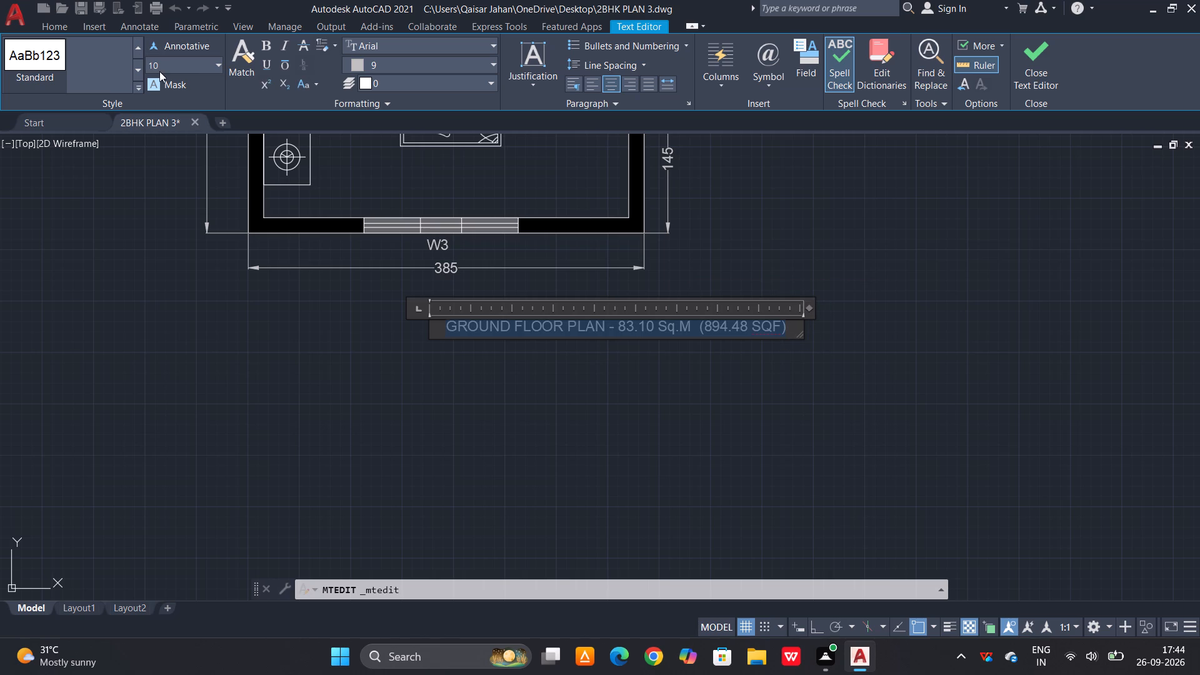
click(159, 66)
text(12)
click(491, 41)
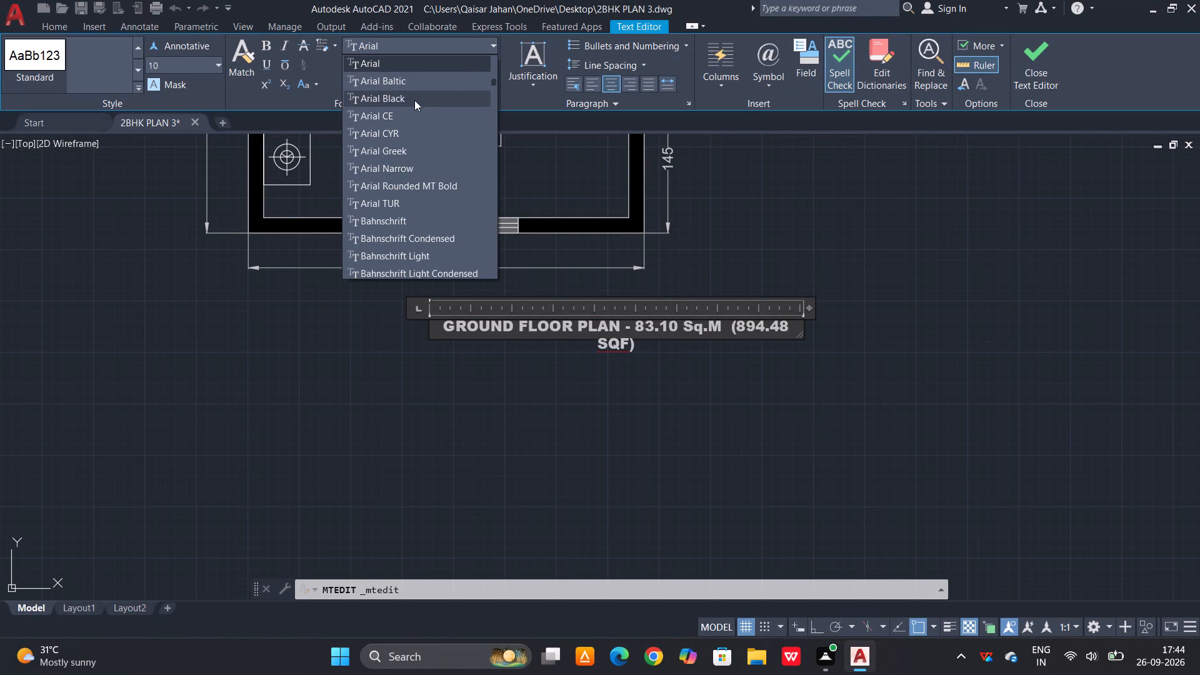
scroll(366, 179, down, 5)
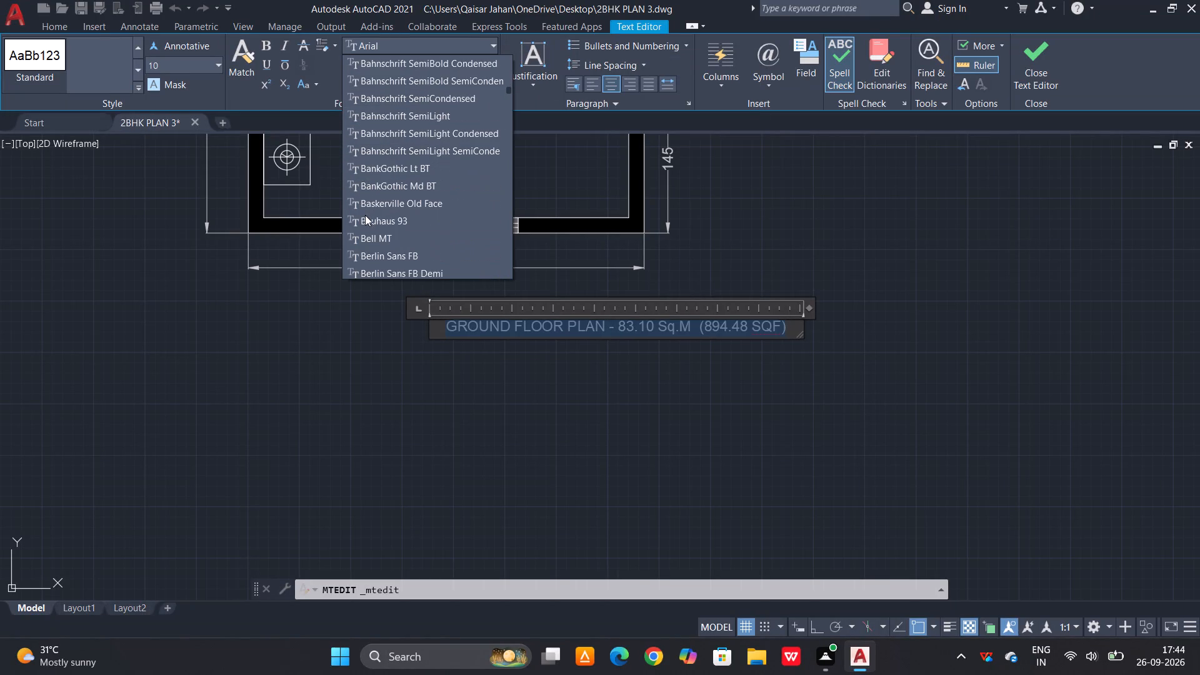
scroll(365, 232, down, 2)
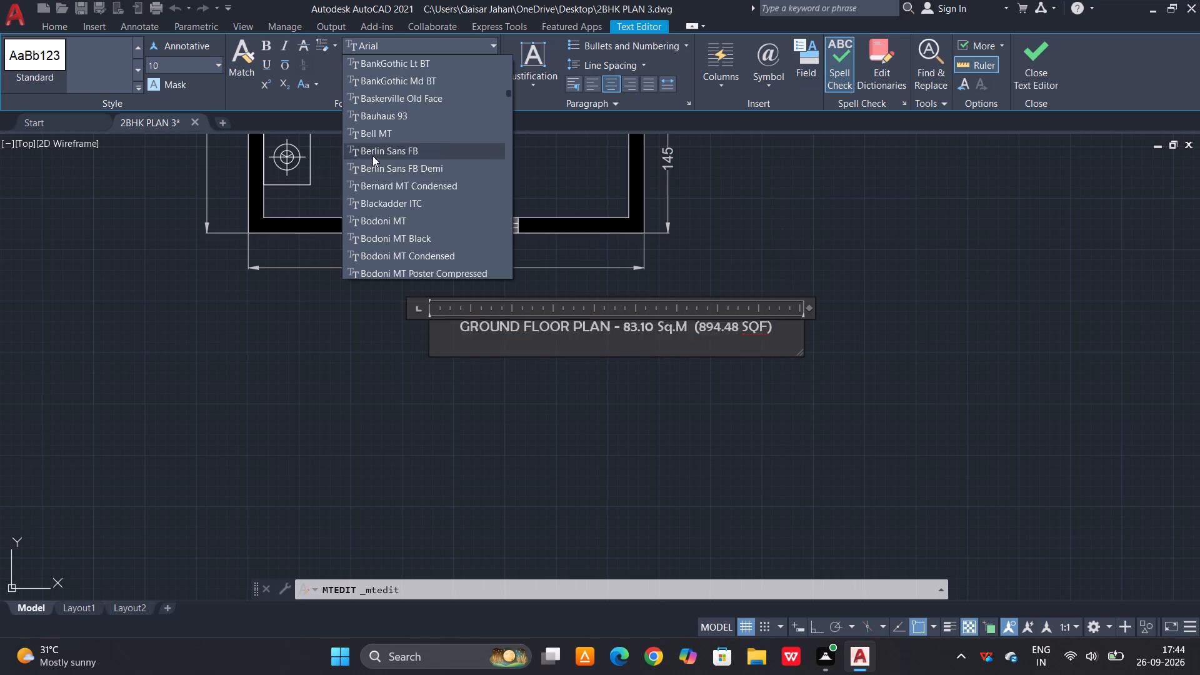
scroll(372, 173, down, 5)
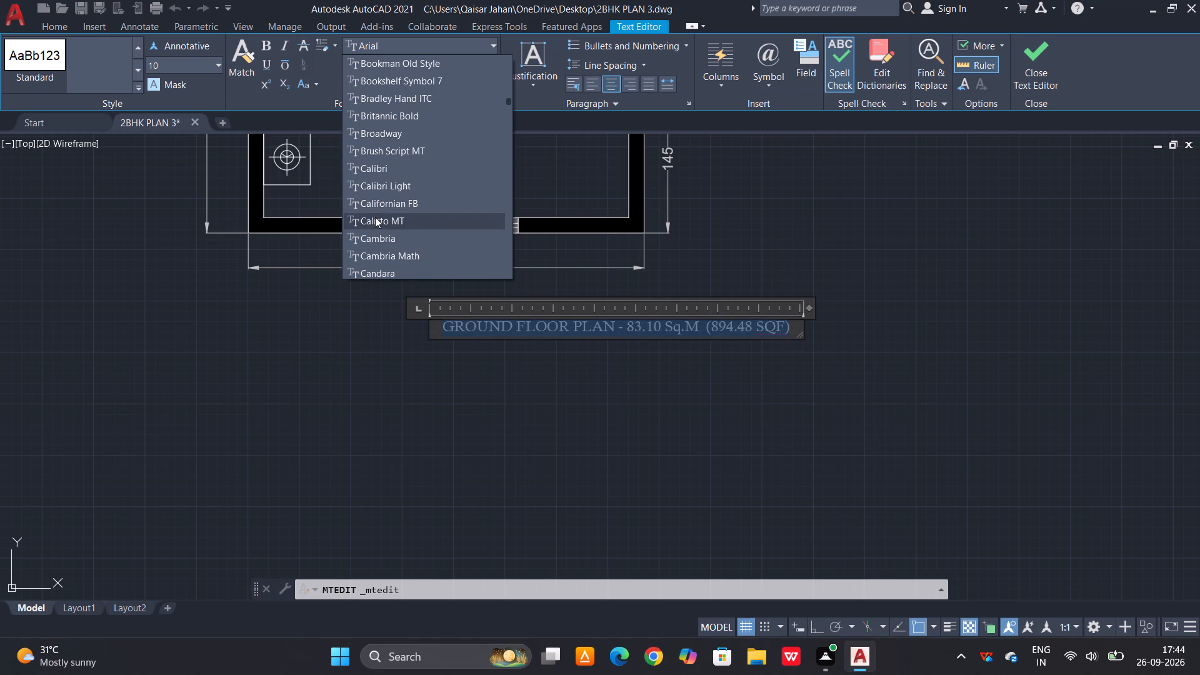
click(384, 210)
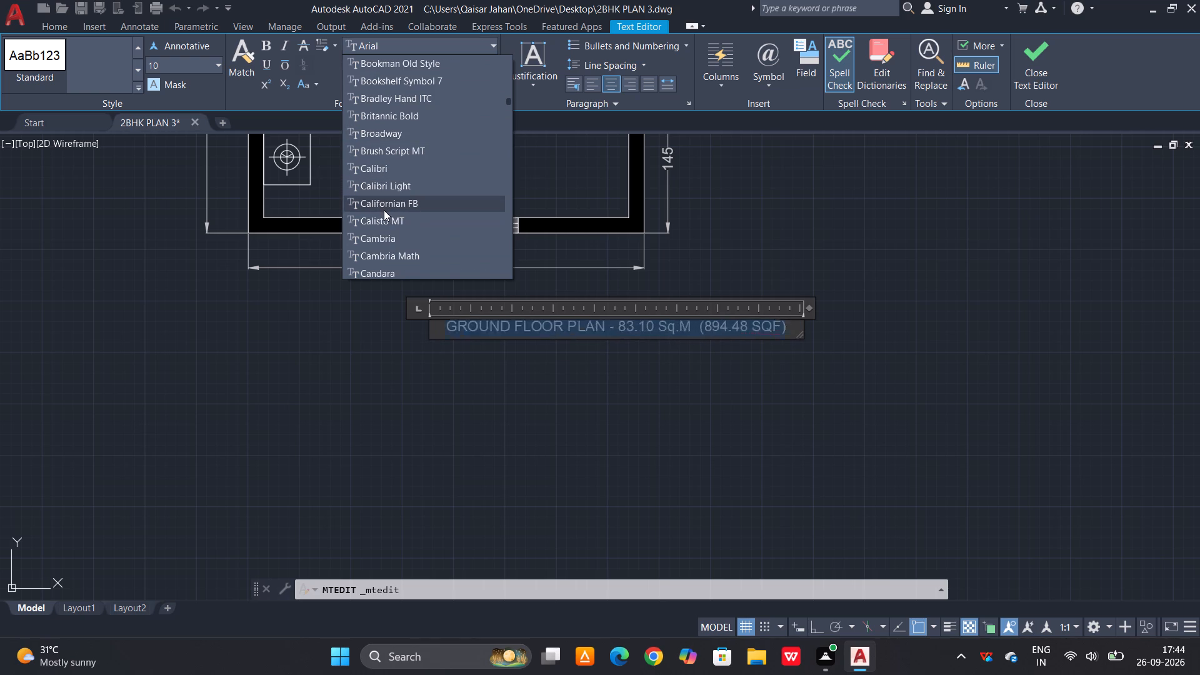
Set the title's text height to 15.
click(179, 71)
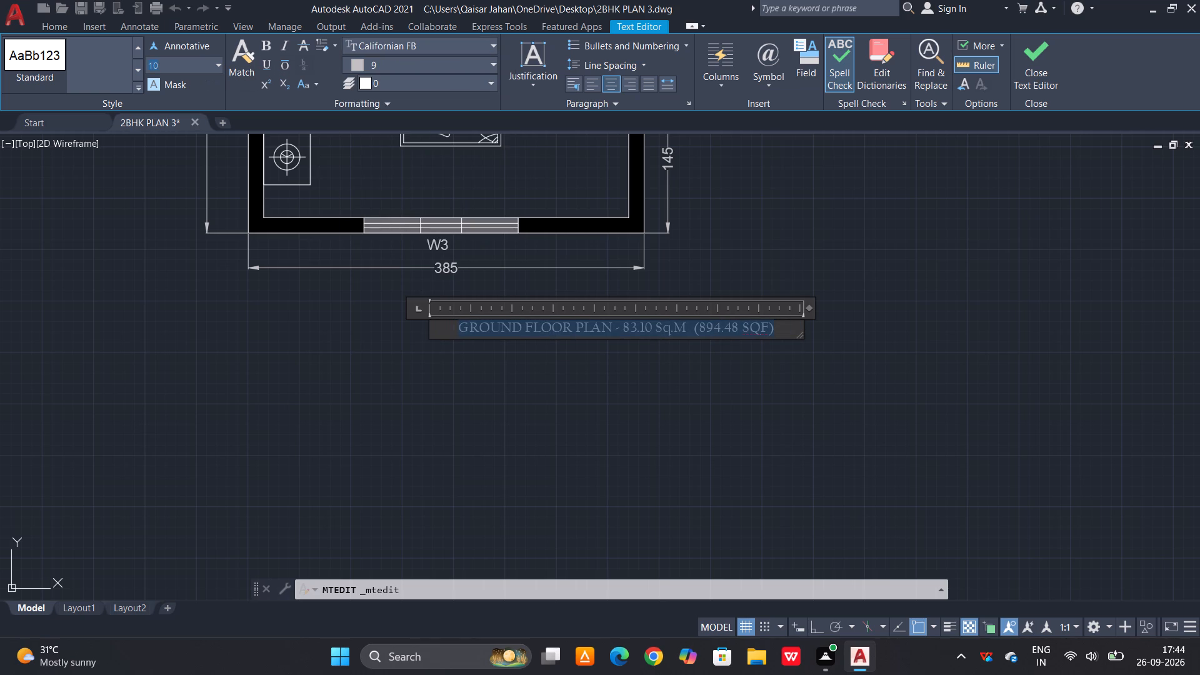
key(BackSpace)
key(1)
key(5)
key(Return)
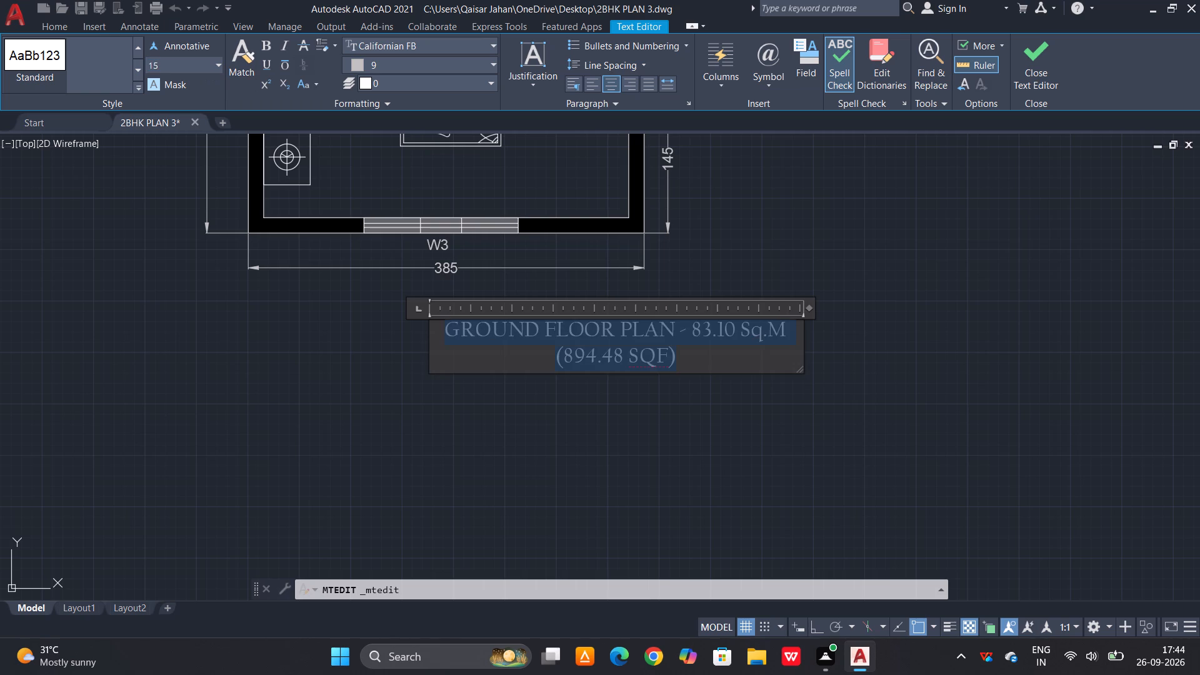
Widen the title's text box until the enlarged text fits on one line, and finish editing the text.
drag(811, 308, 862, 312)
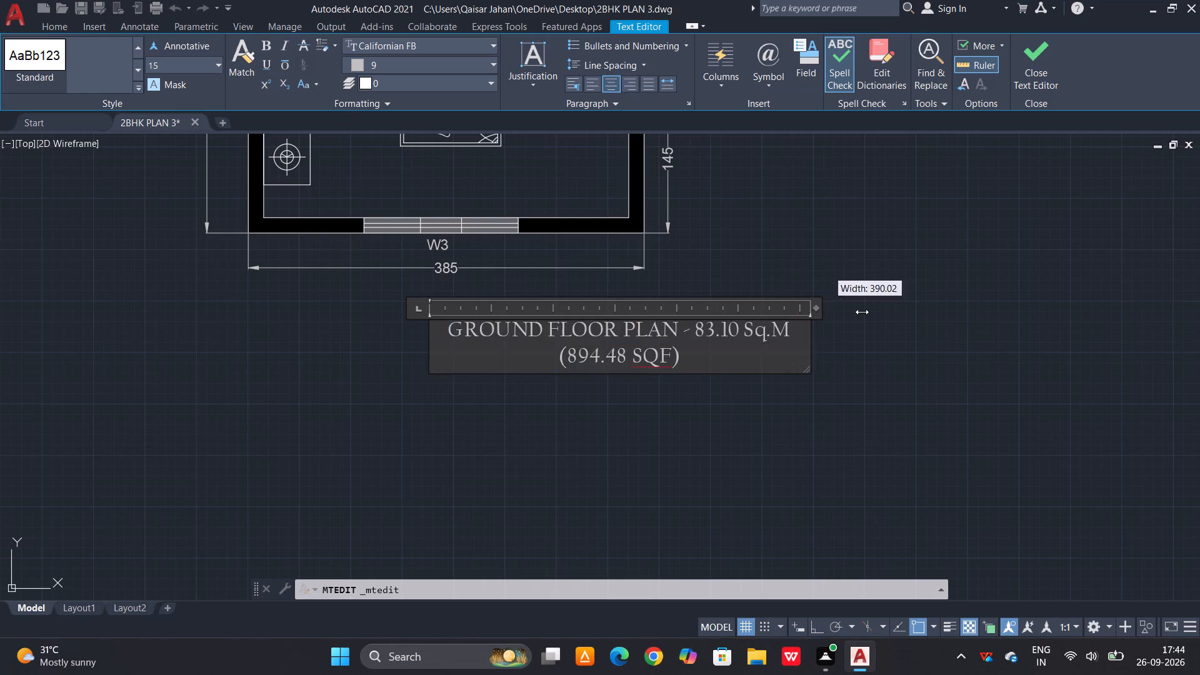
drag(862, 312, 1015, 312)
click(992, 215)
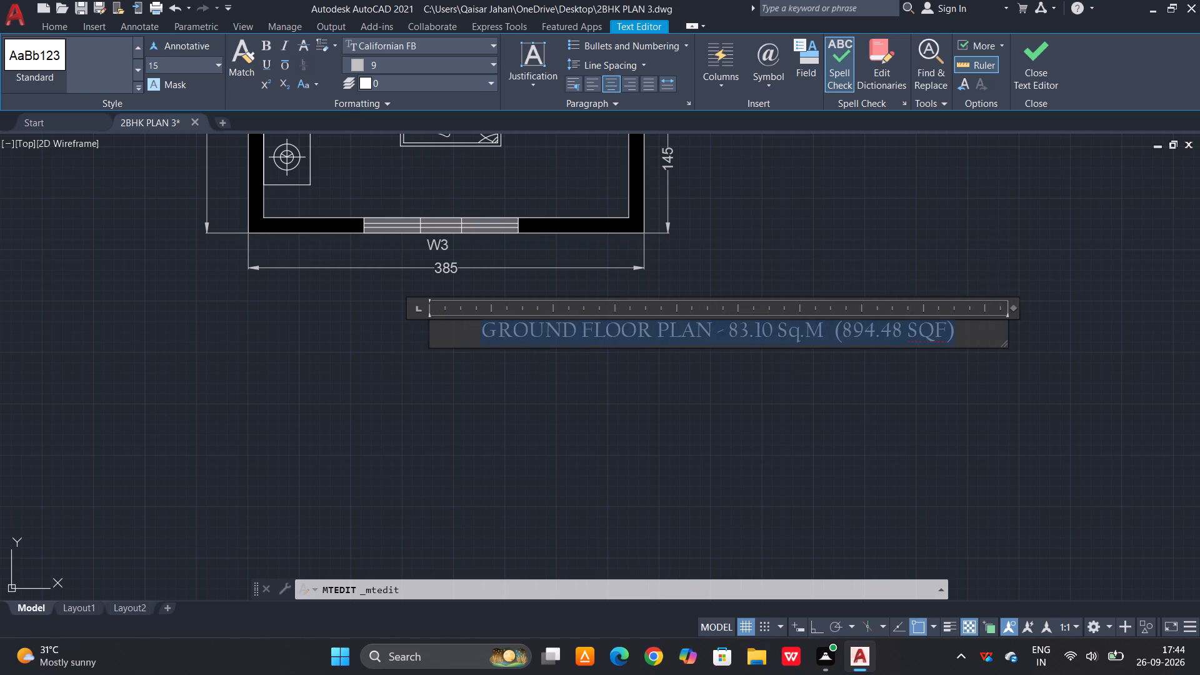
Move the ground floor plan title to just below the 385 dimension under the lower bedroom.
click(811, 327)
key(m)
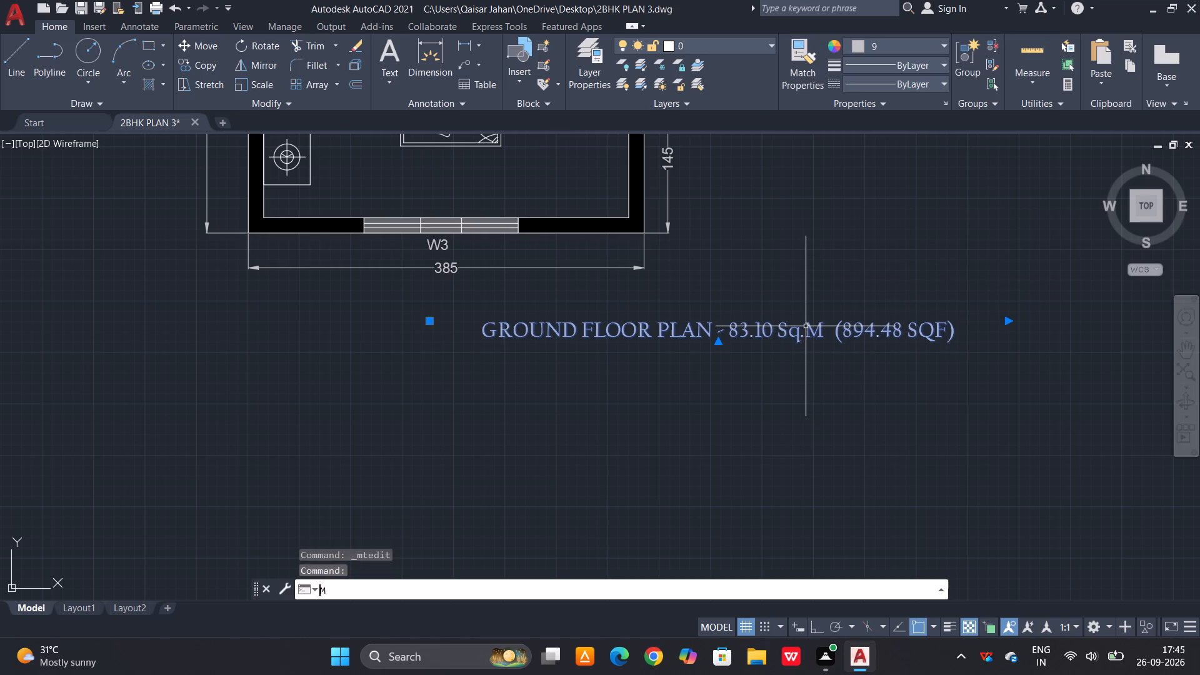
key(space)
drag(804, 322, 742, 297)
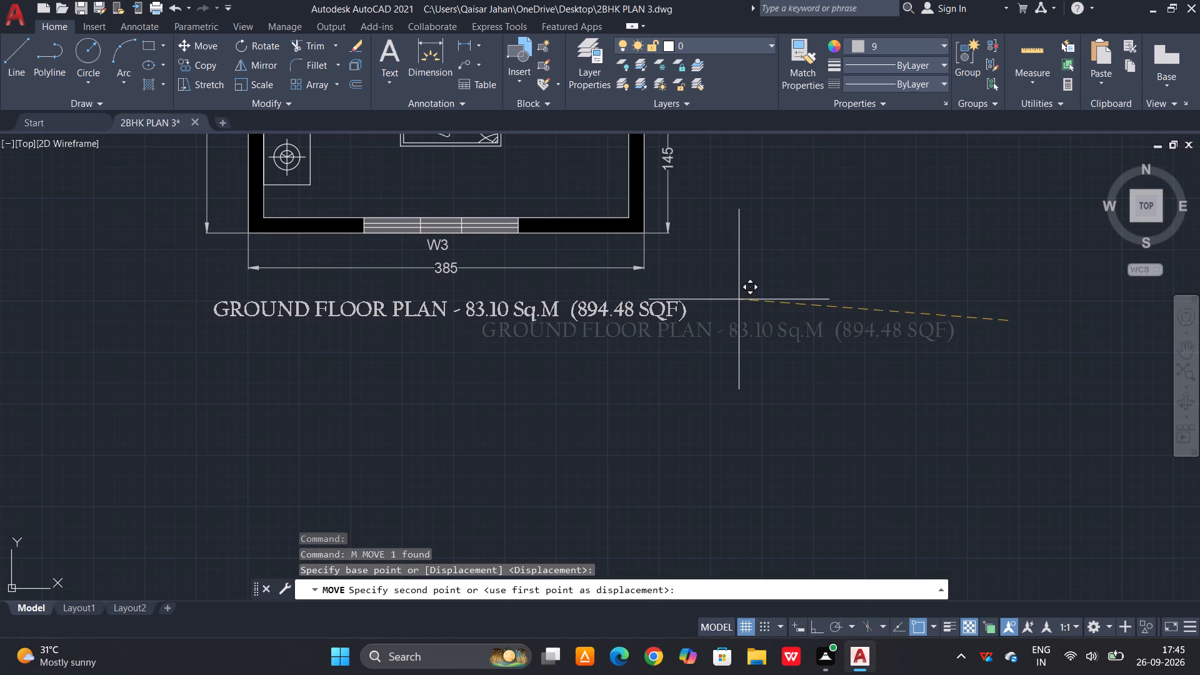
drag(742, 297, 746, 292)
click(746, 292)
Move the title sideways and slightly down so it sits roughly centred below the whole floor plan.
scroll(761, 650, down, 1)
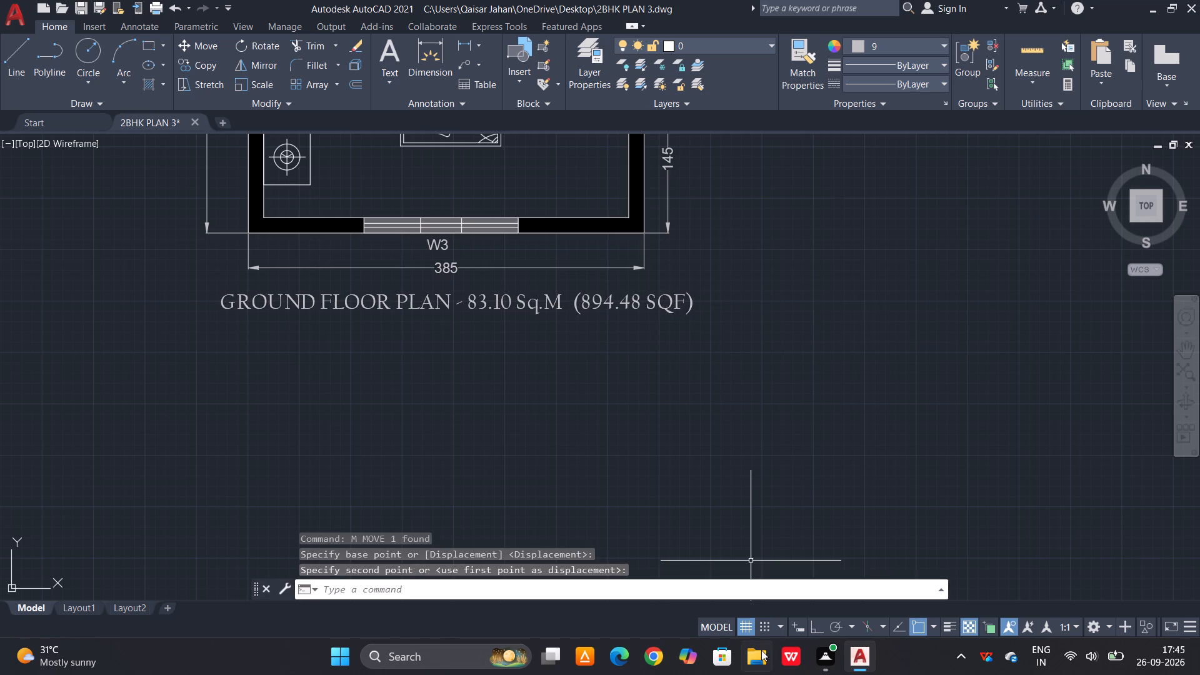
scroll(761, 650, down, 1)
scroll(777, 579, down, 3)
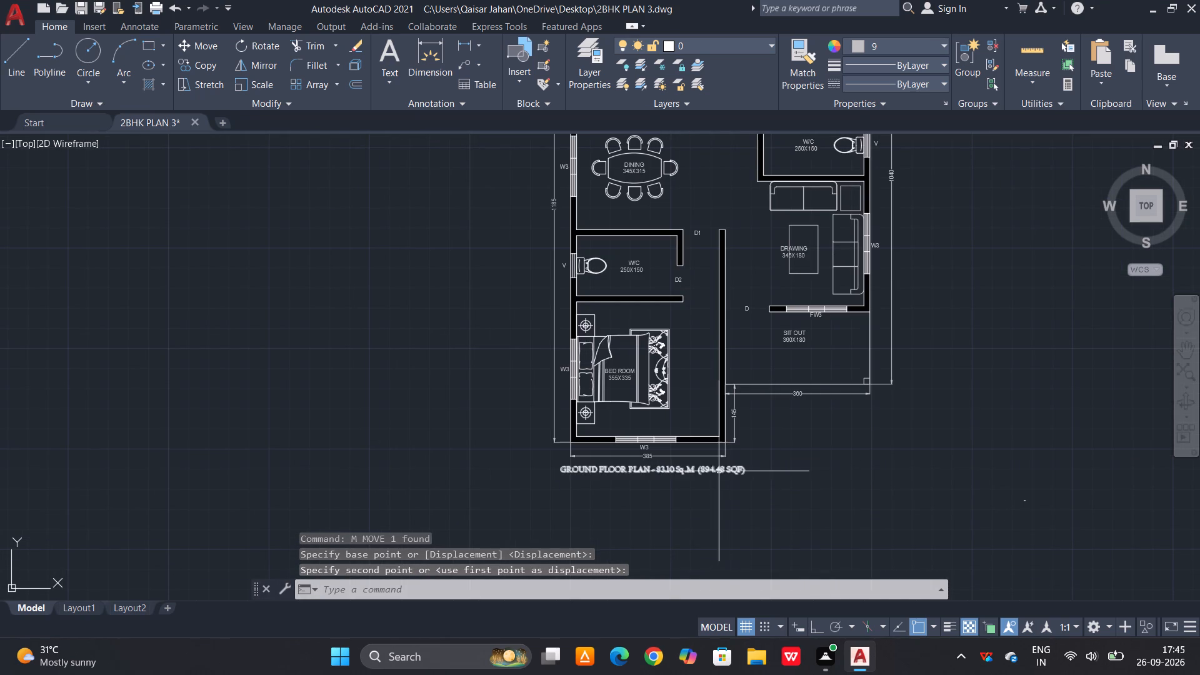
click(712, 471)
text(M)
key(space)
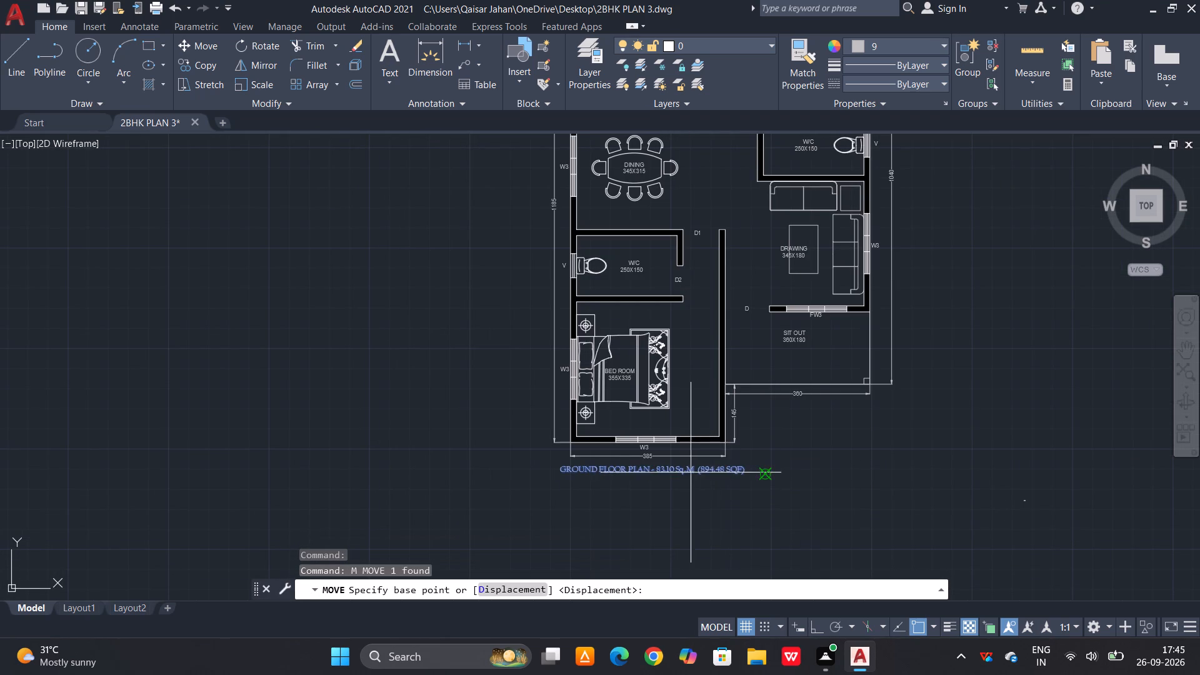
drag(665, 466, 847, 474)
click(847, 474)
Set the whole title's text height to 18 and make it bold.
double_click(745, 479)
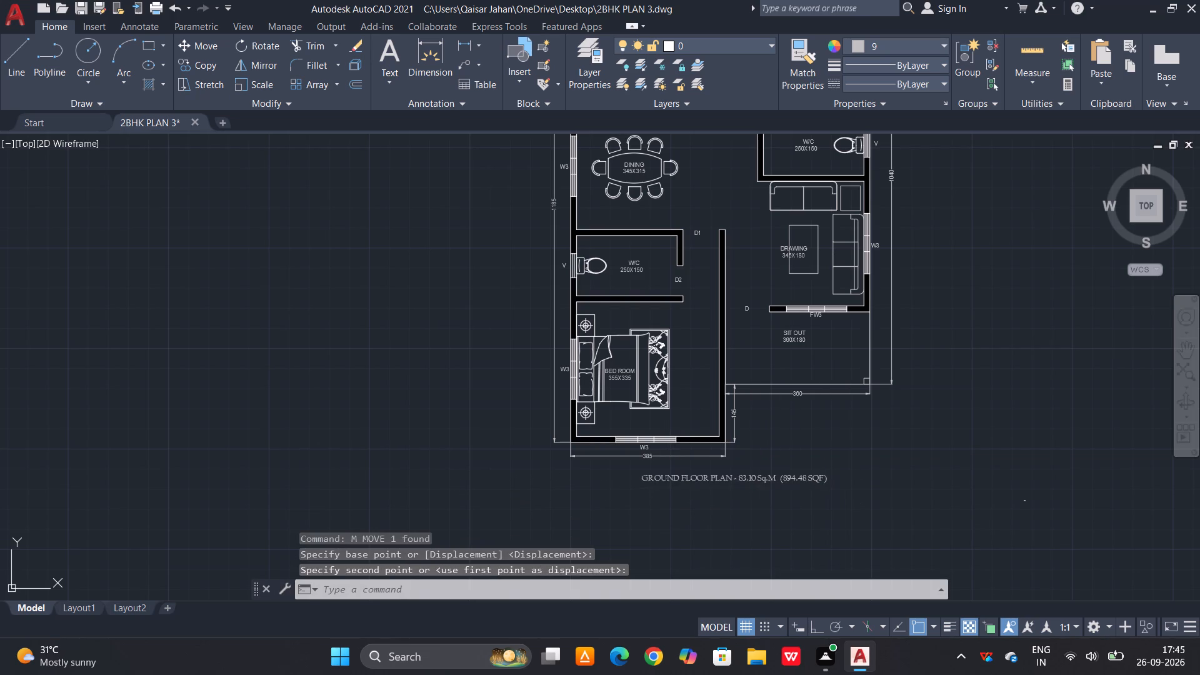
key(ctrl+a)
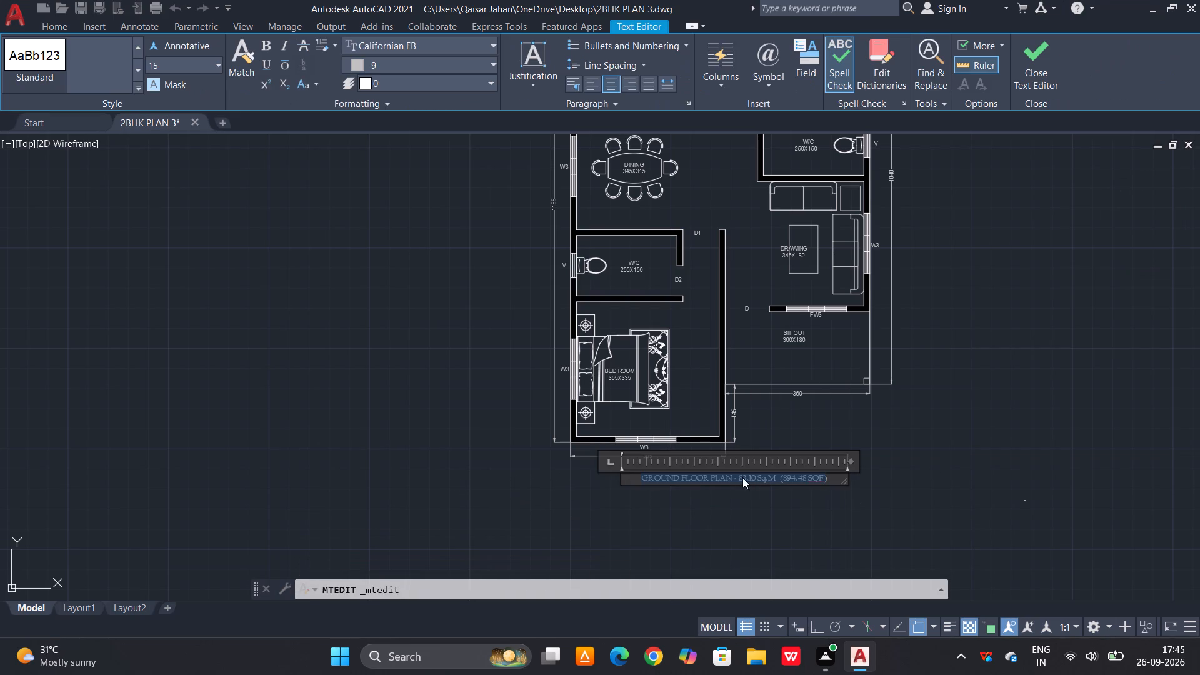
click(202, 54)
click(195, 66)
key(BackSpace)
text(18)
key(Return)
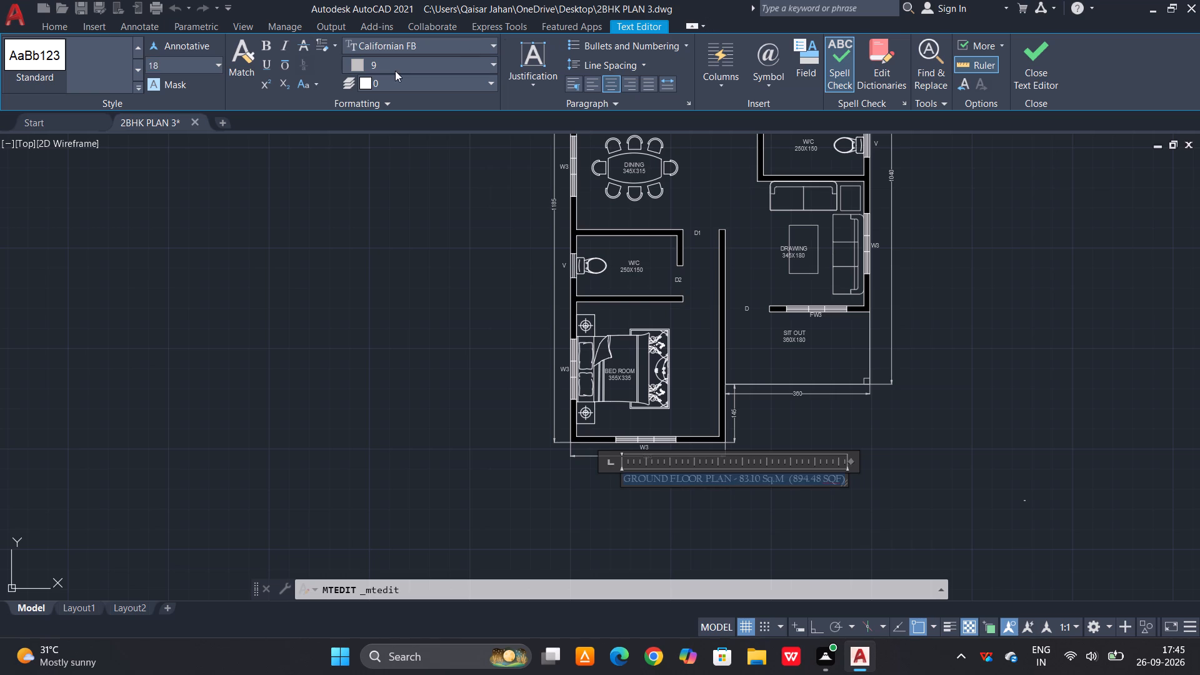
click(266, 42)
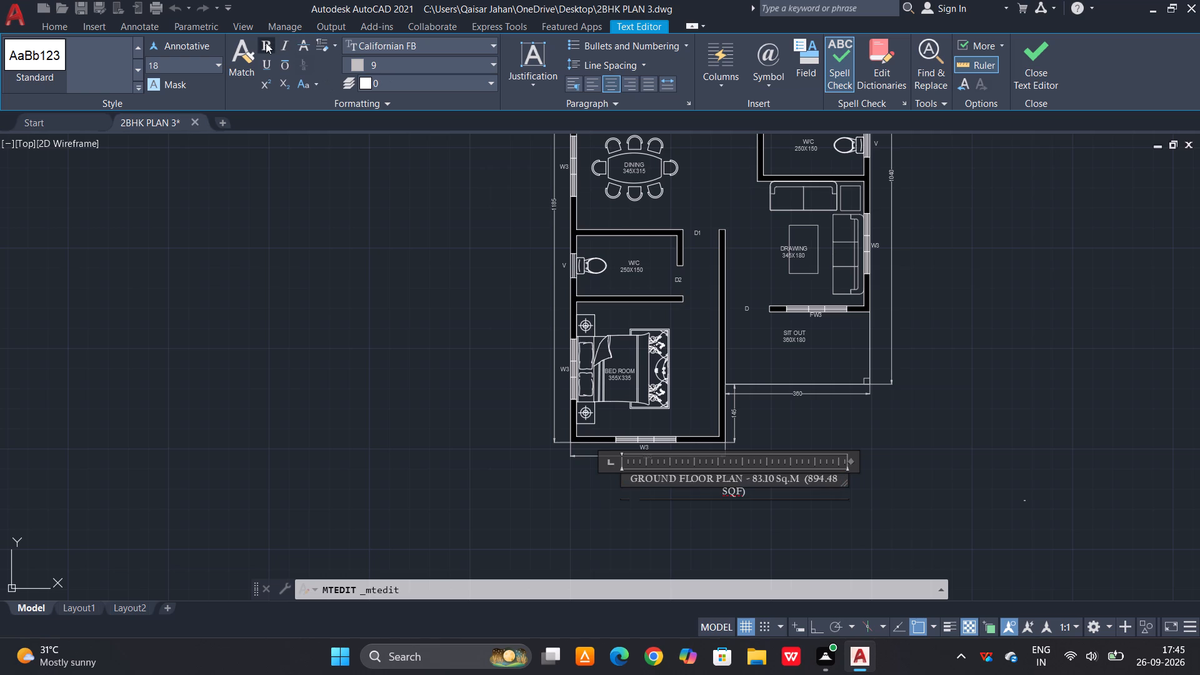
Widen the title's text box until the bold text fits on one line, and finish editing the text.
drag(853, 457, 862, 456)
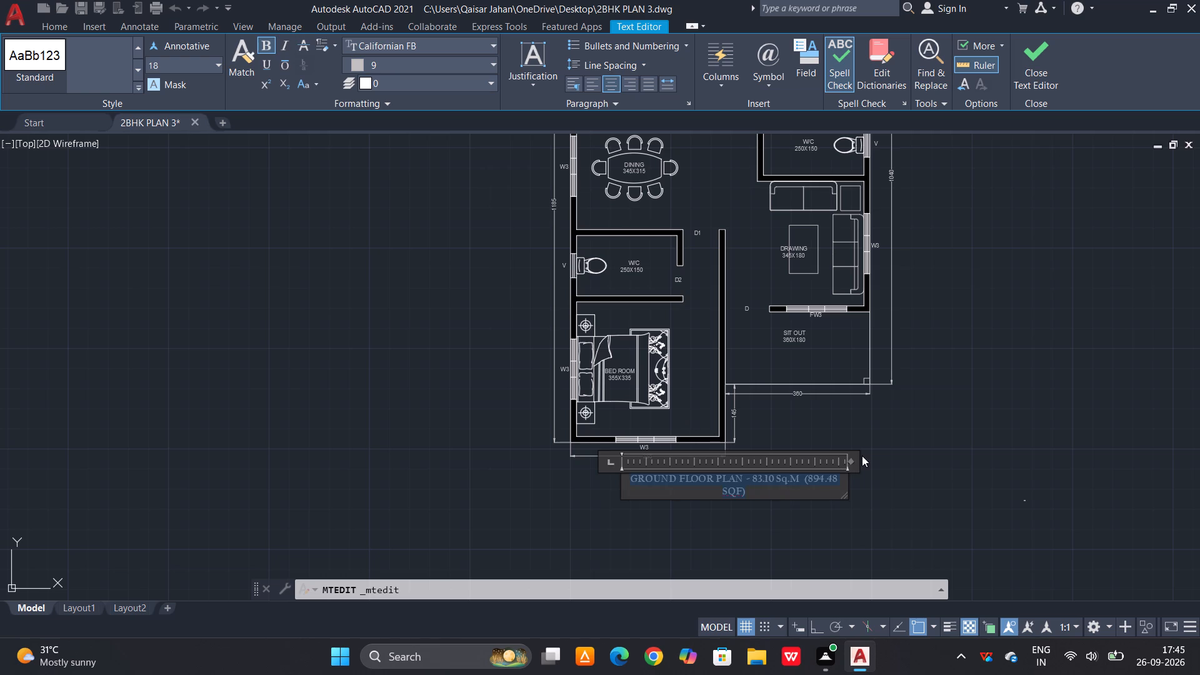
drag(862, 456, 866, 456)
drag(848, 461, 872, 461)
click(1044, 56)
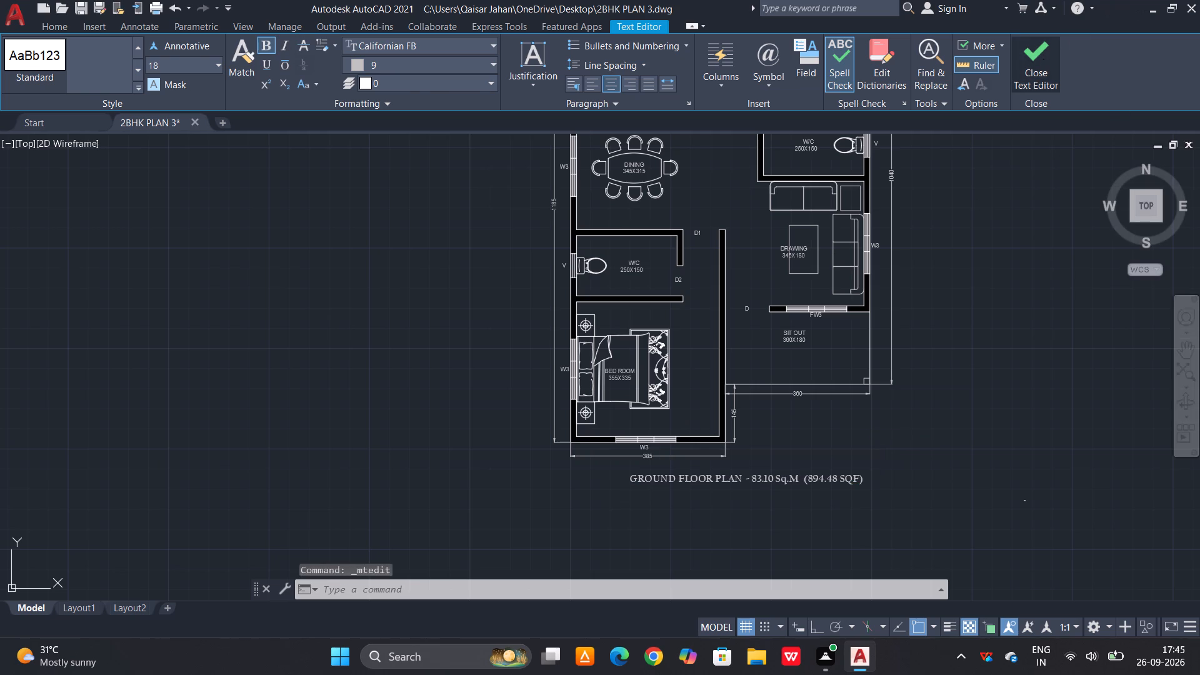
Save the drawing under its current name.
scroll(866, 491, down, 1)
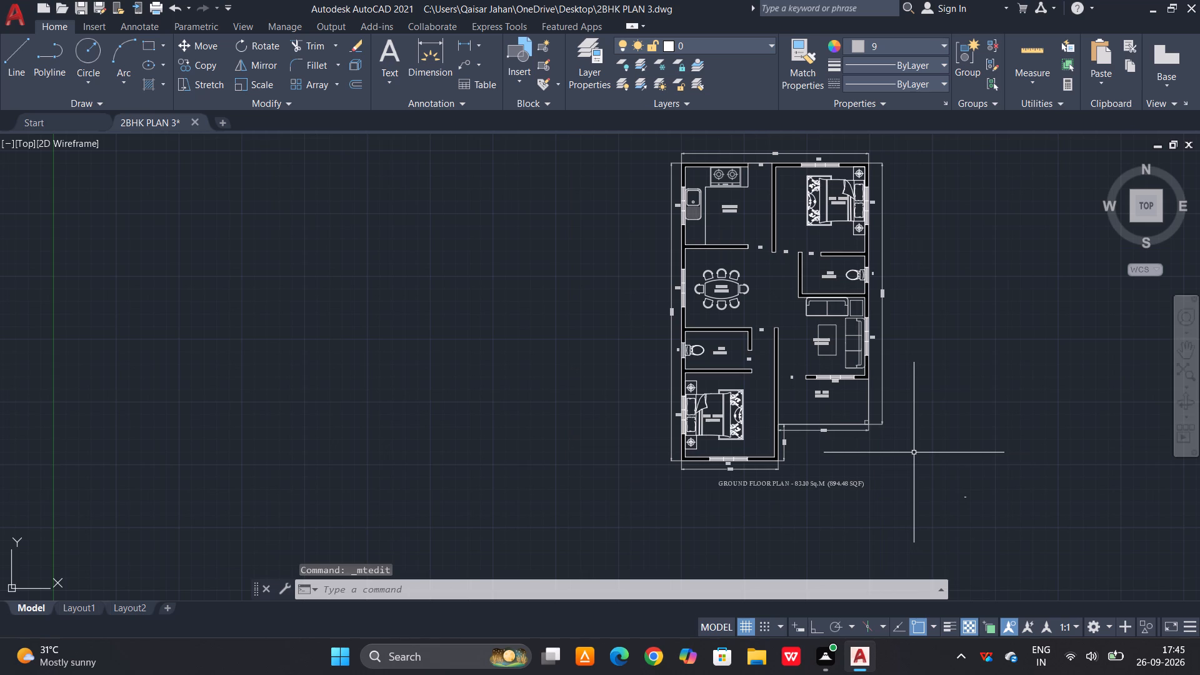
key(ctrl+s)
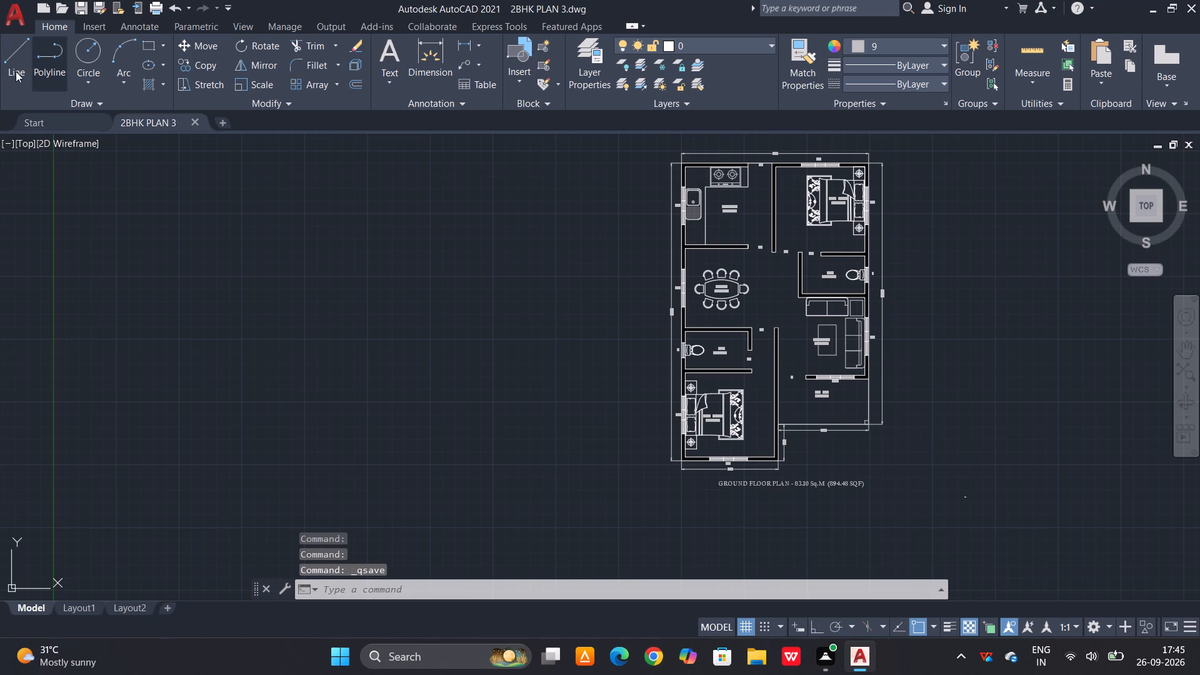
Save a copy of the drawing to the Desktop as 2BHK PLAN (3).dwg.
click(12, 16)
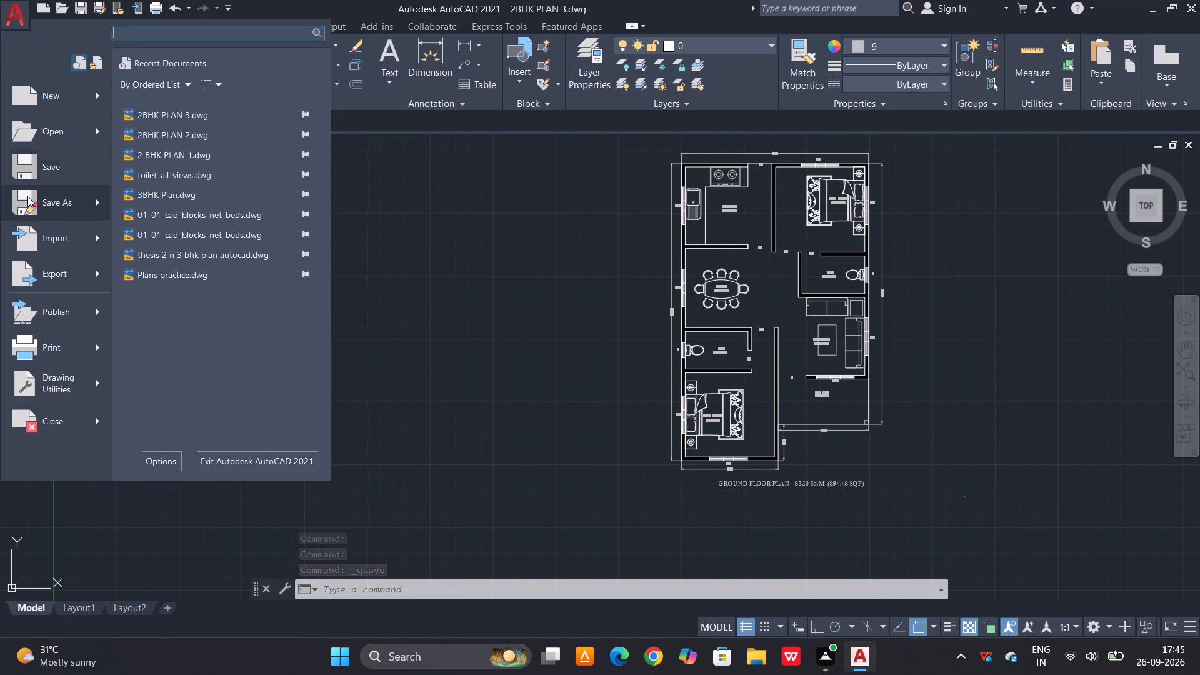
click(27, 211)
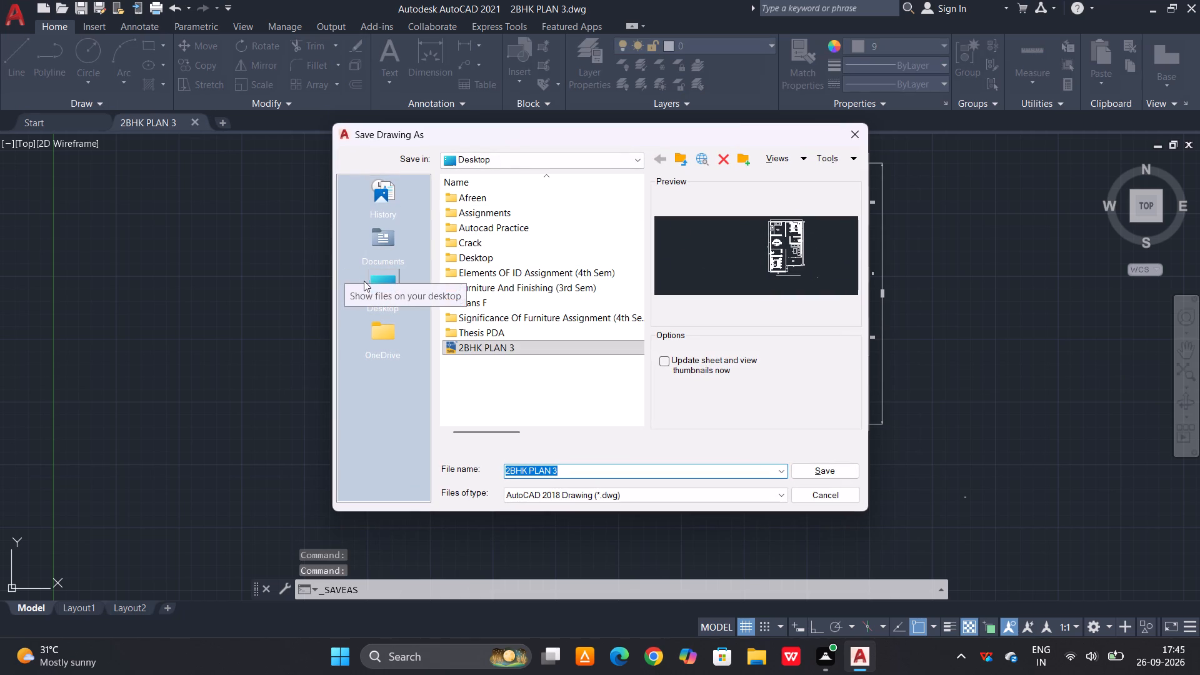
click(381, 284)
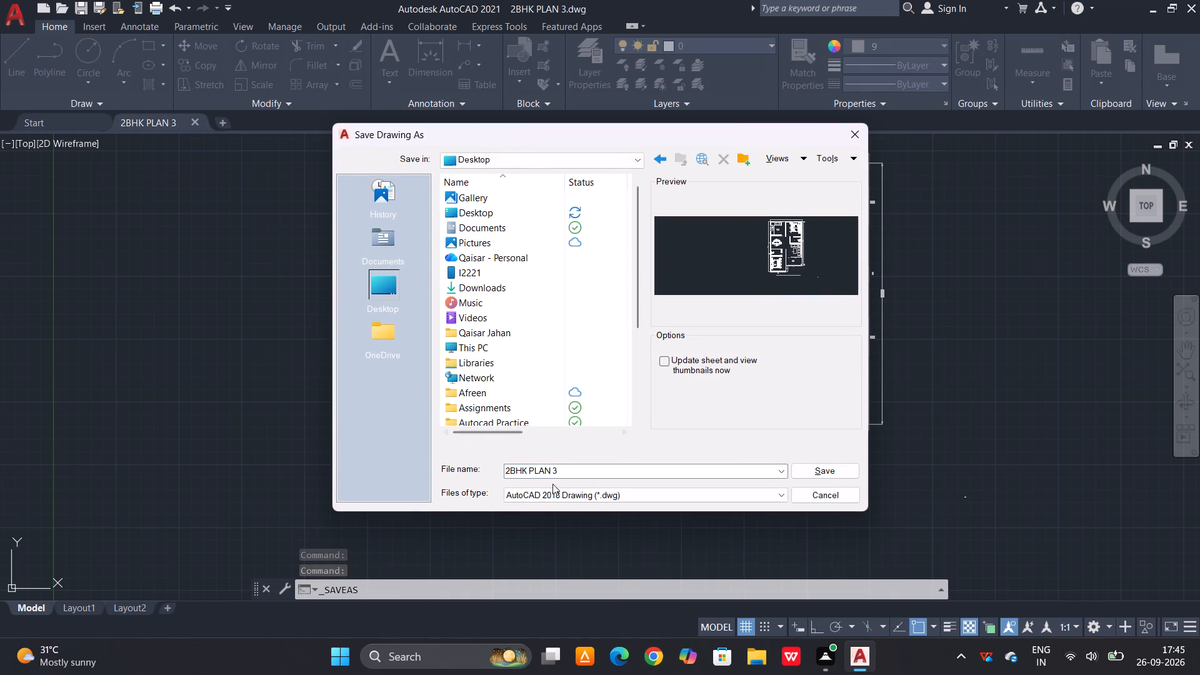
click(564, 469)
click(564, 469)
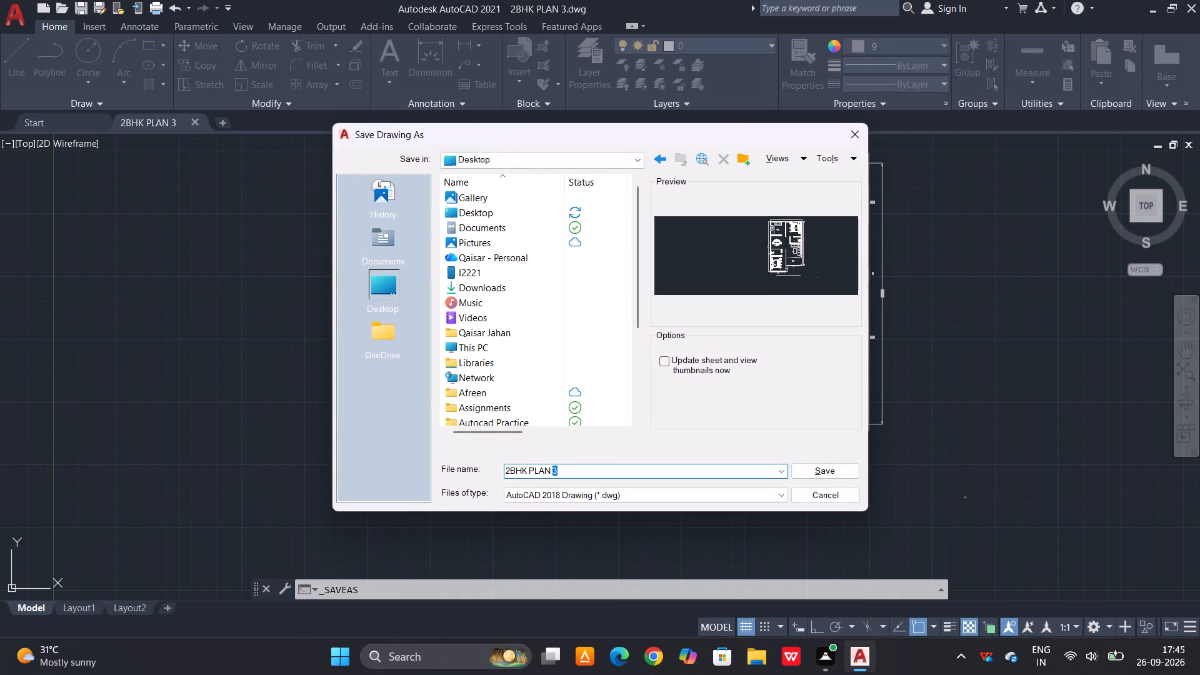
key(BackSpace)
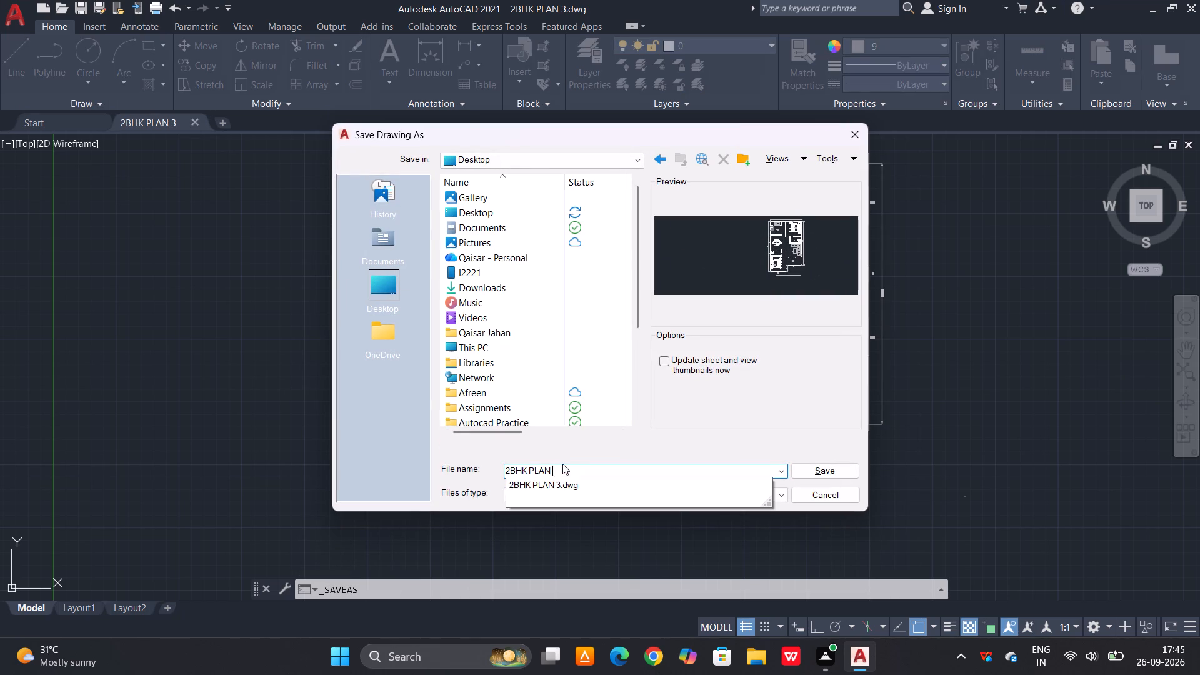
text((3))
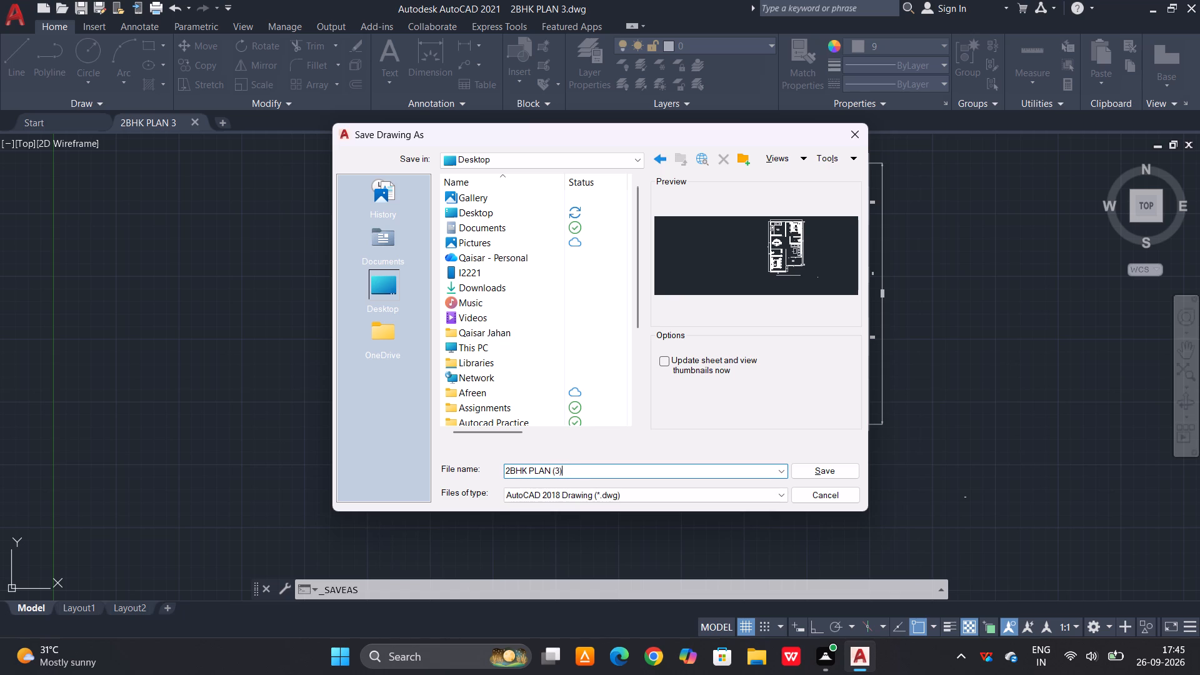
text(.DWG)
key(BackSpace)
key(BackSpace)
key(BackSpace)
text(DW)
key(g)
key(BackSpace)
key(BackSpace)
key(BackSpace)
text(dwg)
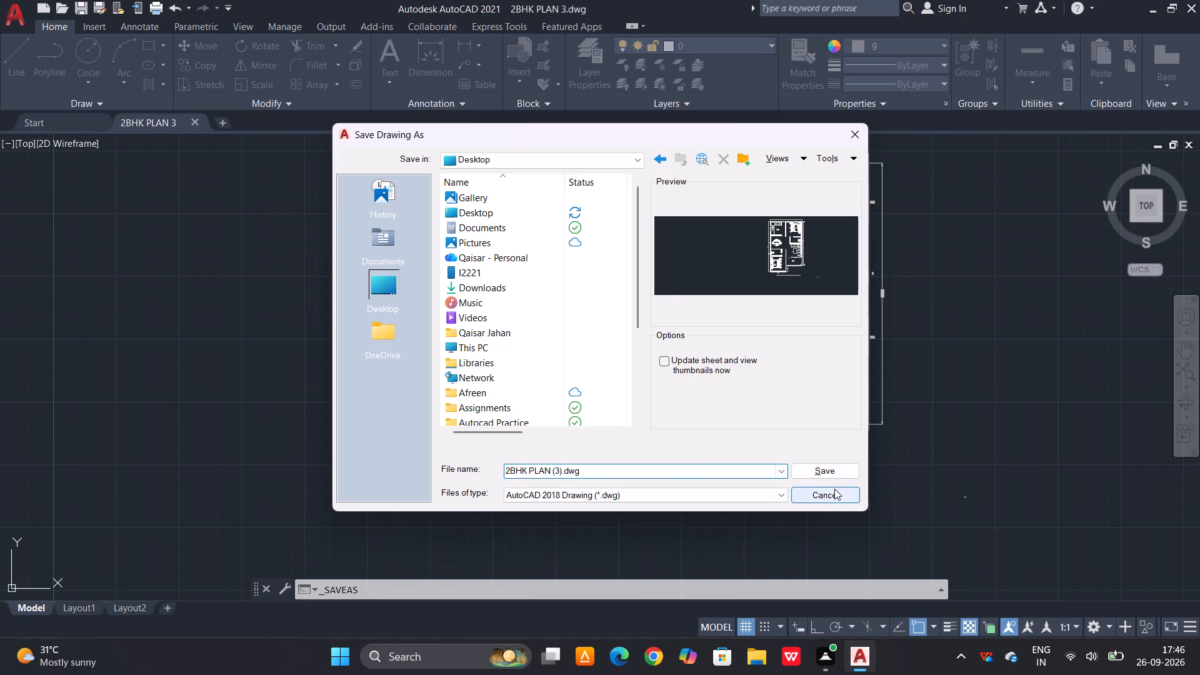
click(838, 468)
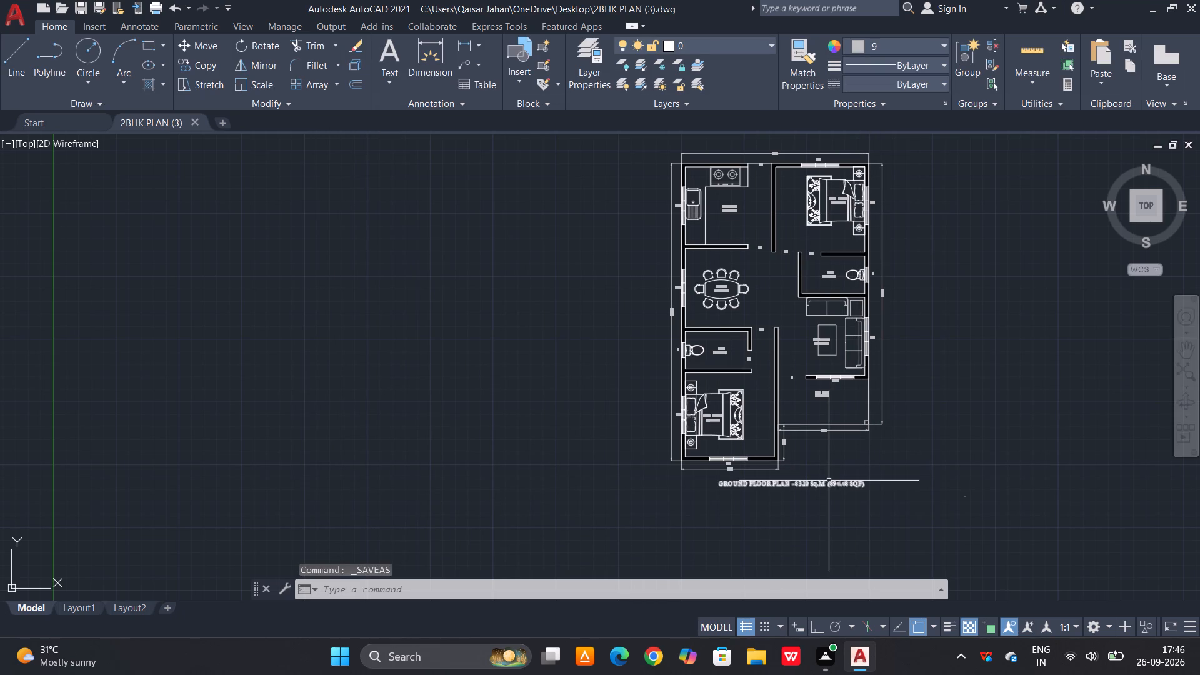
Start plotting the model and choose DWG To PDF.pc3 as the plotter.
key(ctrl+p)
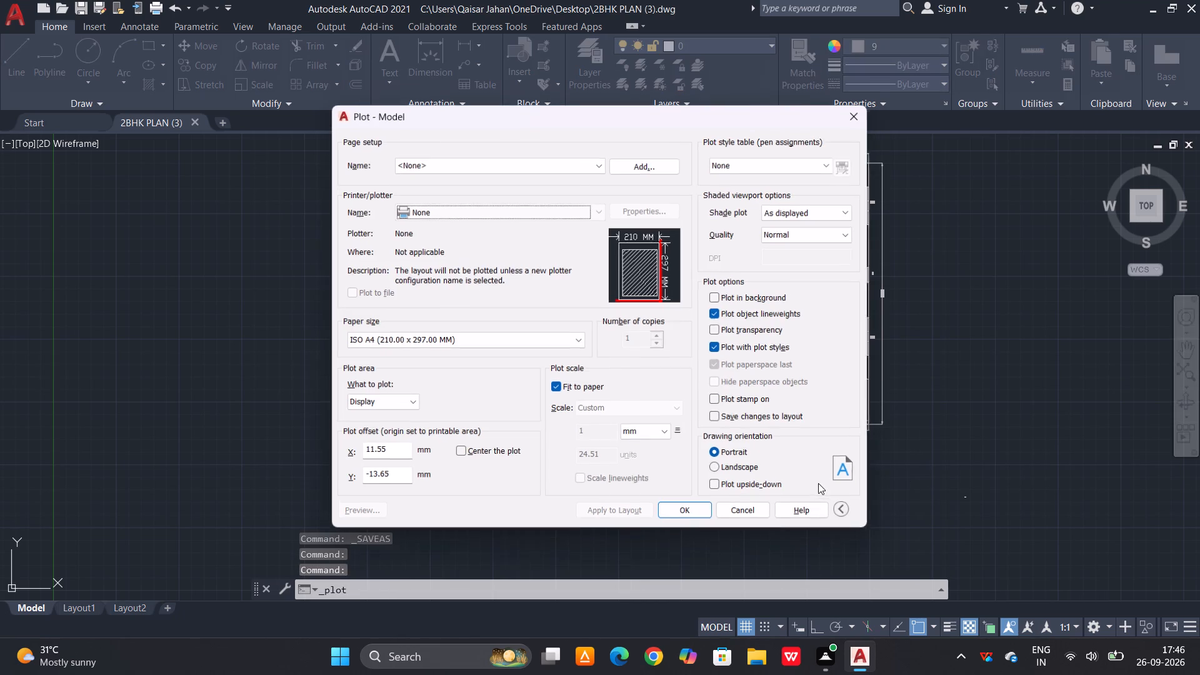
click(592, 209)
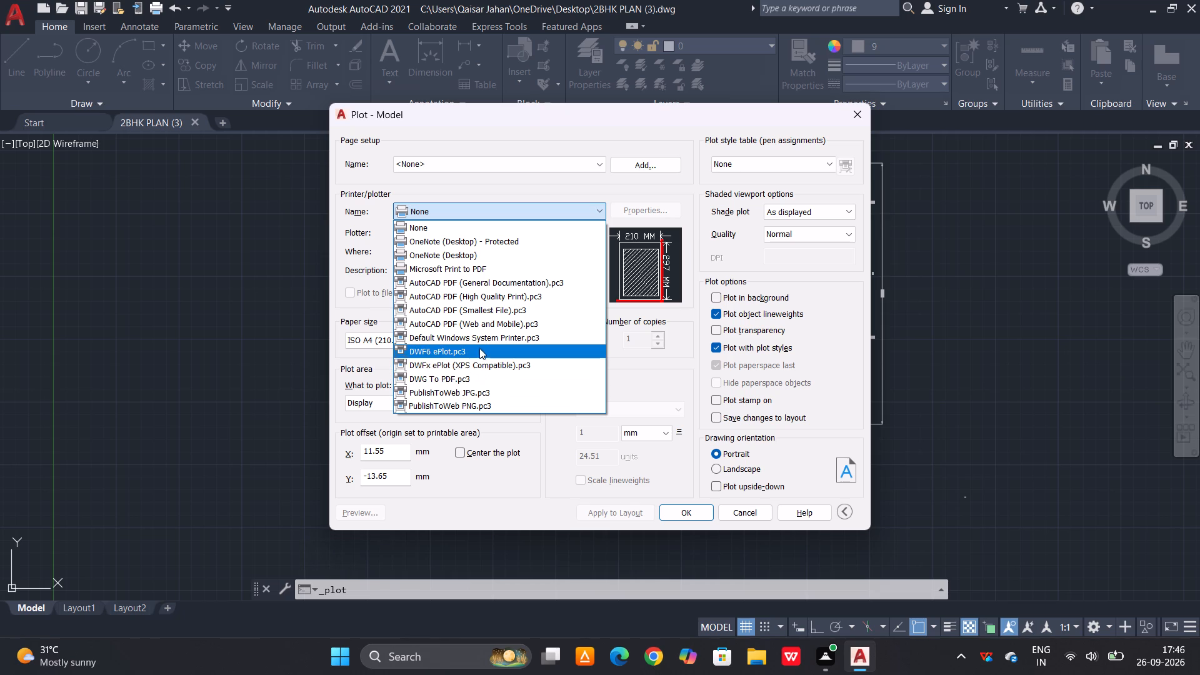
scroll(482, 350, down, 2)
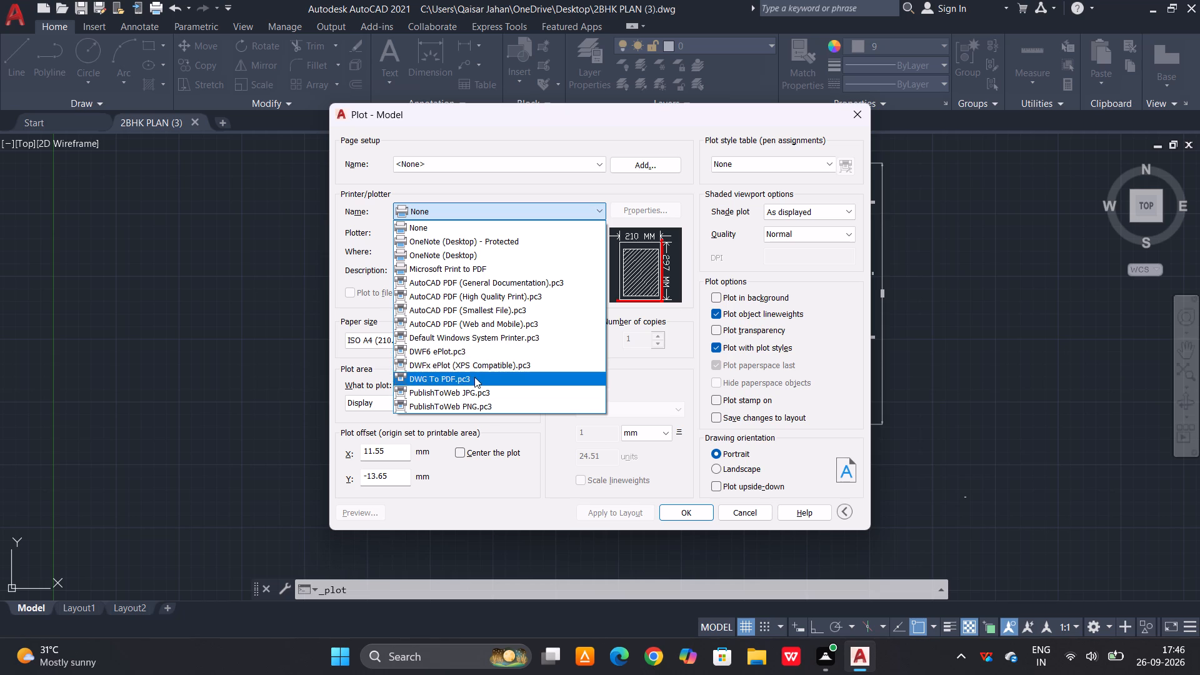
click(474, 375)
Set the plot area to a window enclosing the whole floor plan, its outer dimensions and the title below.
click(405, 407)
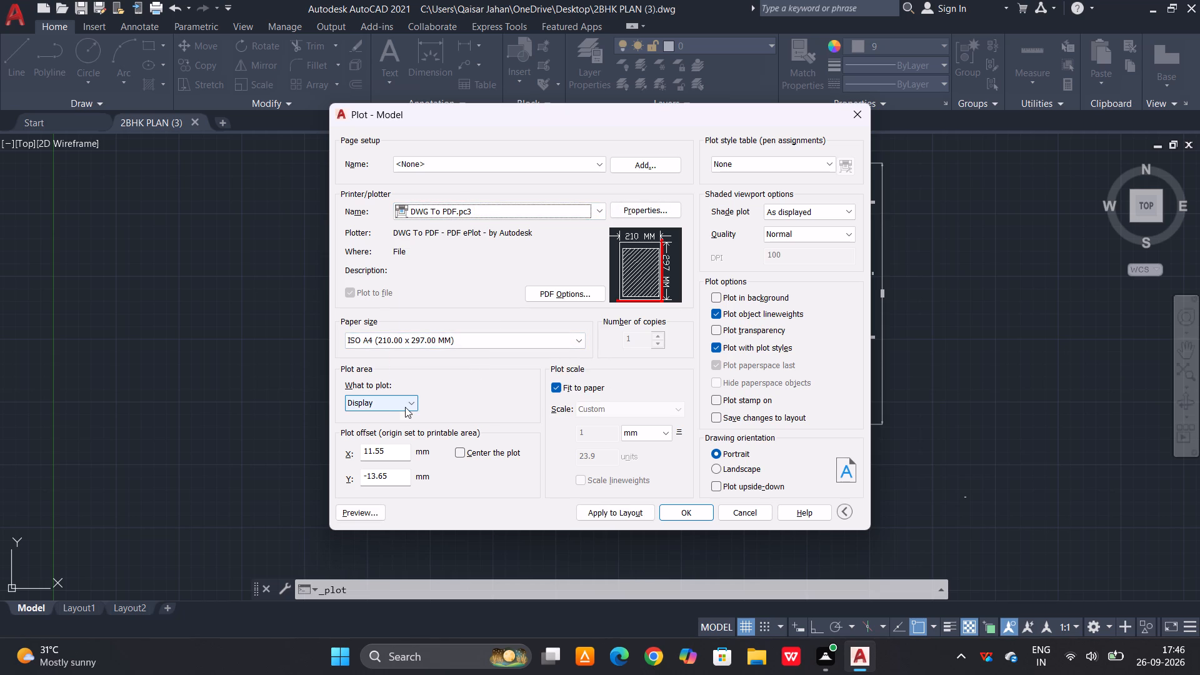
click(380, 446)
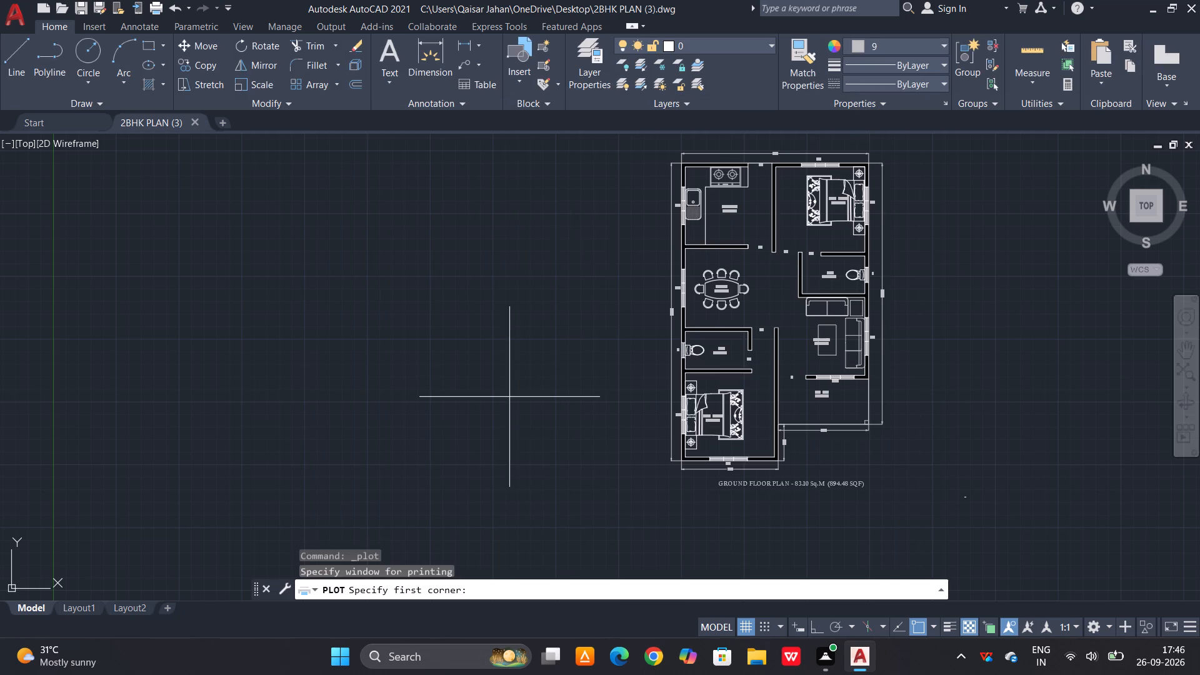
scroll(944, 178, down, 1)
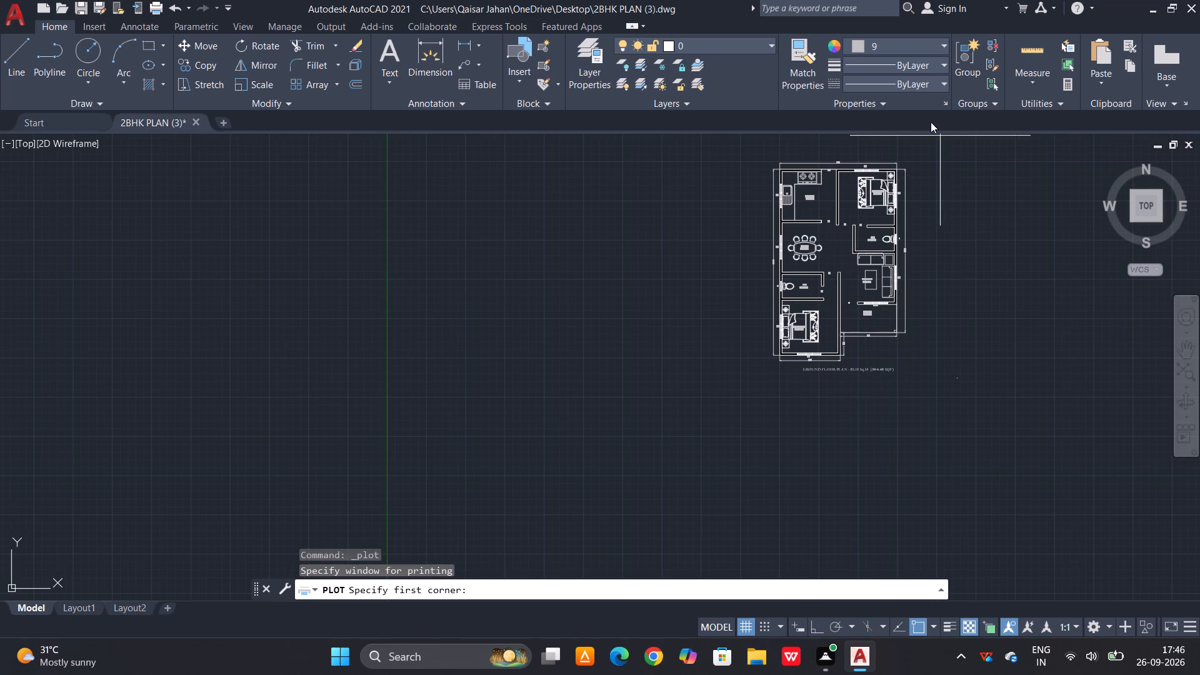
scroll(931, 122, up, 3)
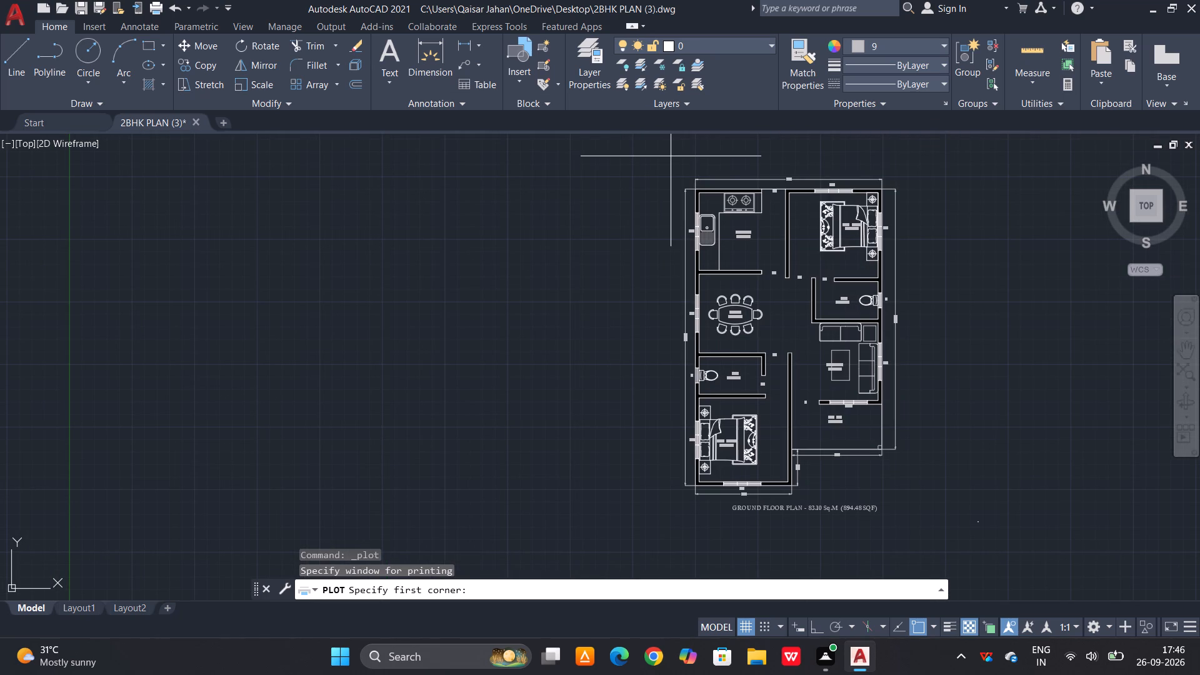
click(662, 148)
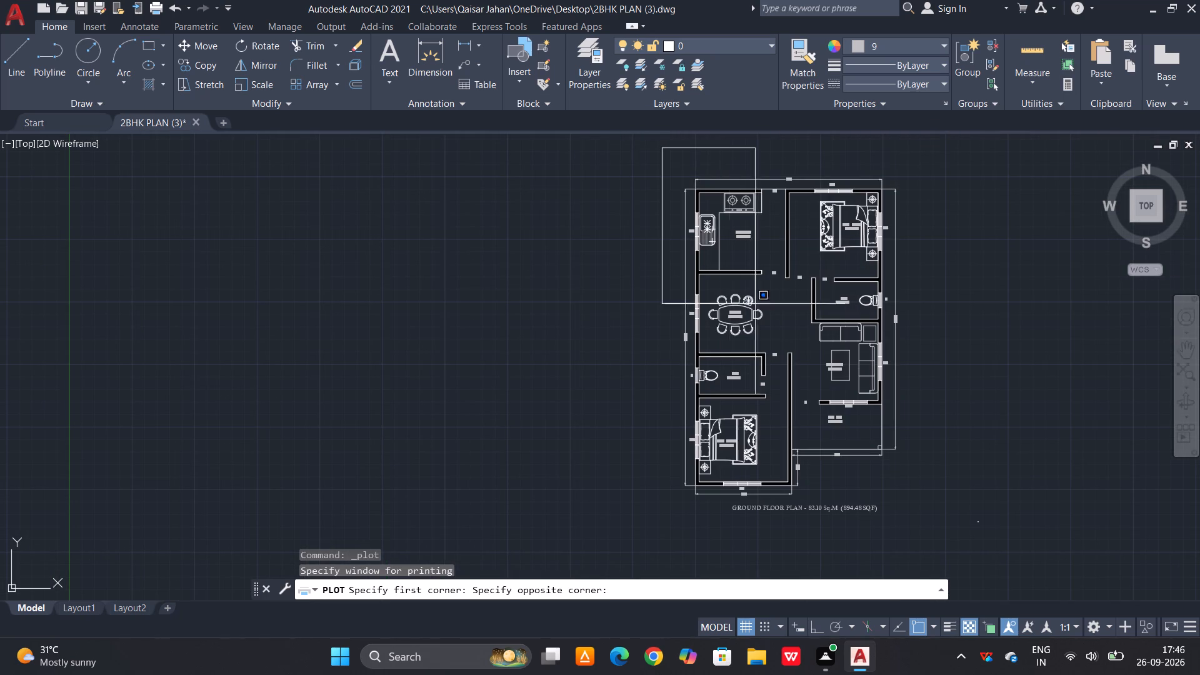
click(924, 532)
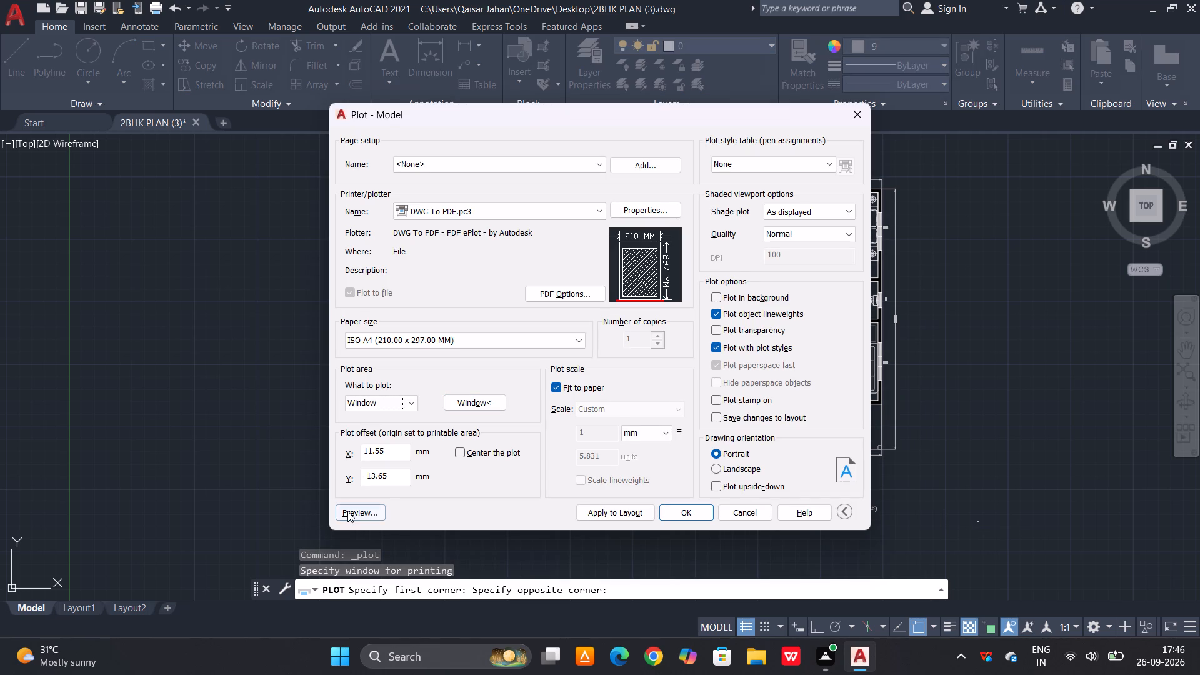
Preview the plot to examine how the floor plan and its title sit on the A4 sheet.
click(348, 520)
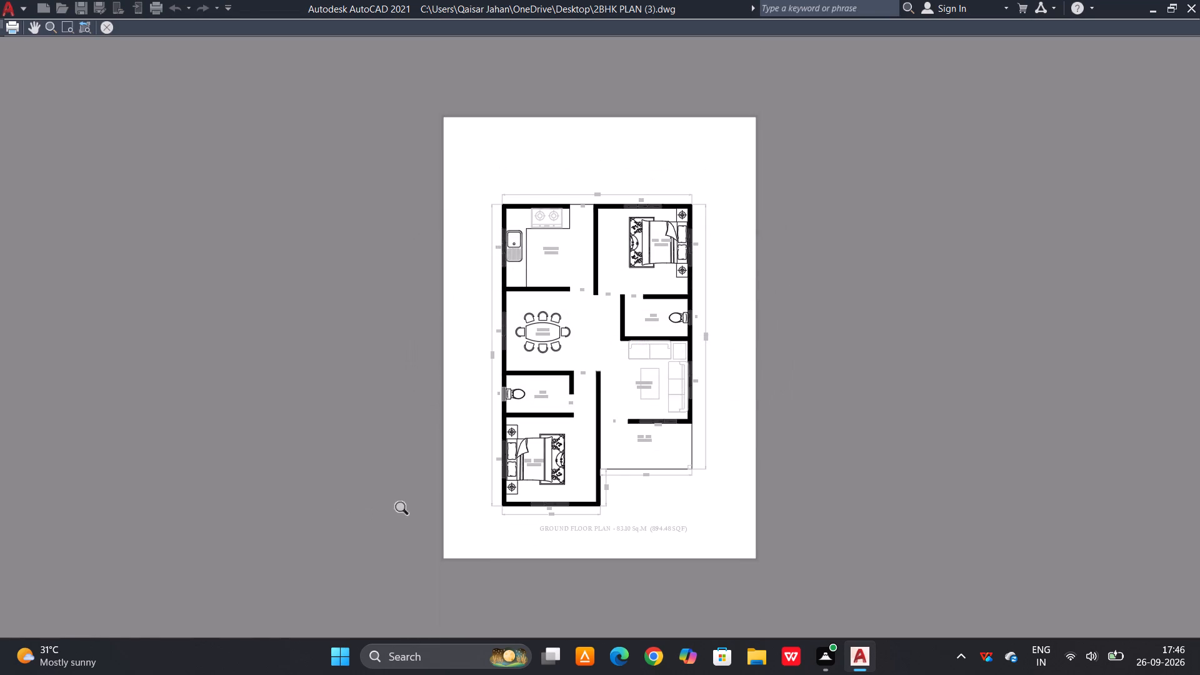
scroll(516, 434, up, 3)
scroll(601, 376, down, 1)
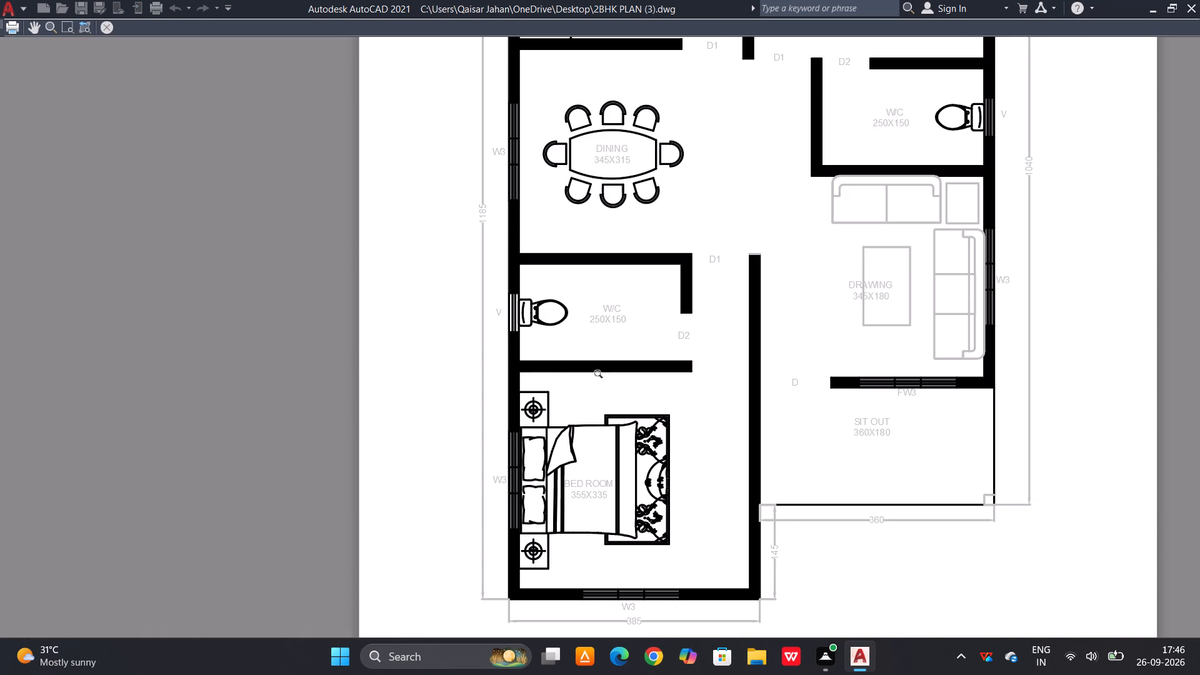
scroll(601, 376, down, 1)
scroll(770, 414, down, 1)
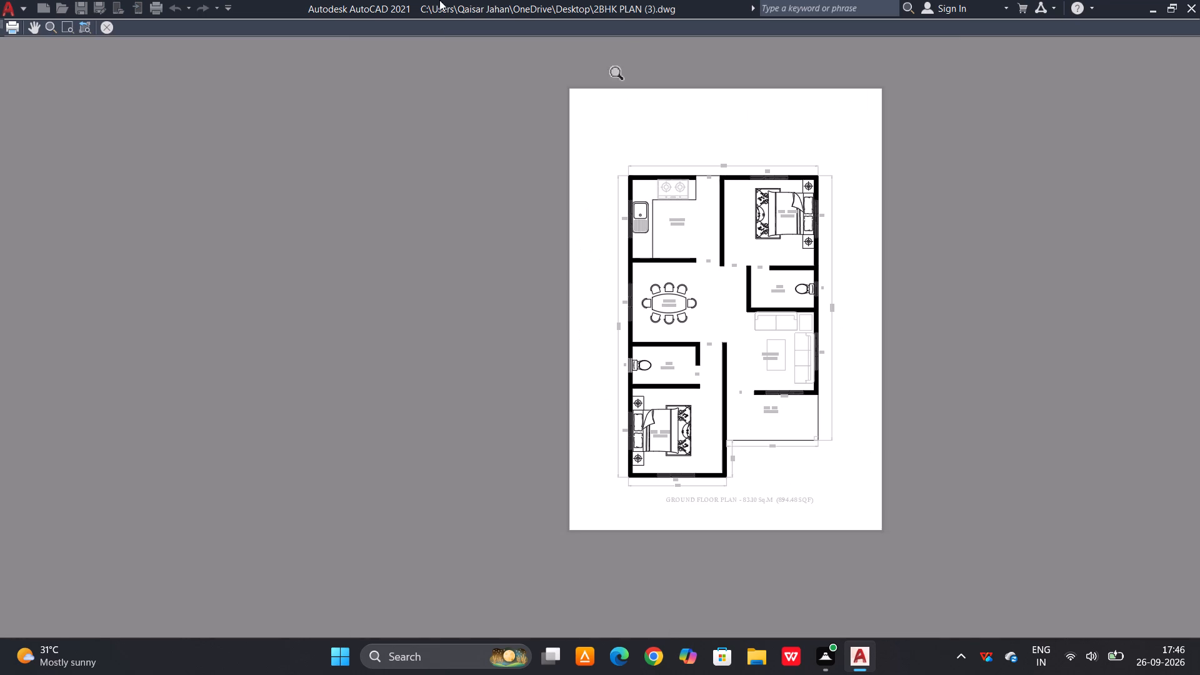
click(112, 31)
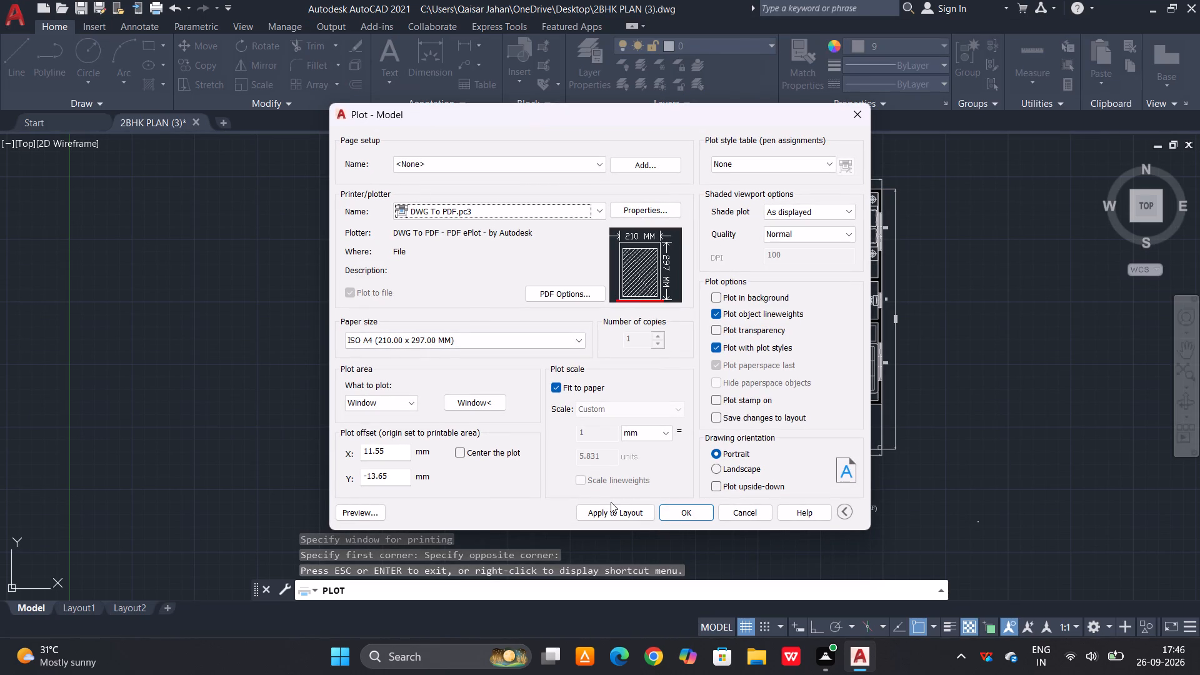
Apply the plot settings to the layout and plot the plan to the Desktop as 2BHK PLAN (3)-Model.pdf.
click(600, 507)
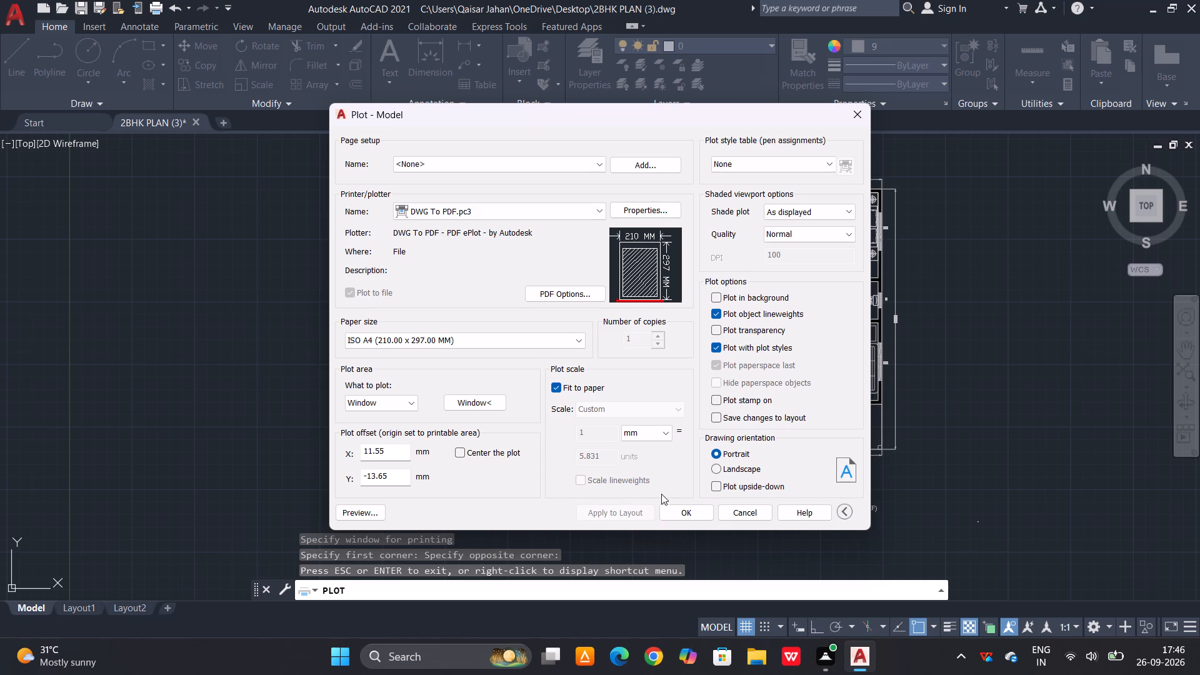
click(679, 509)
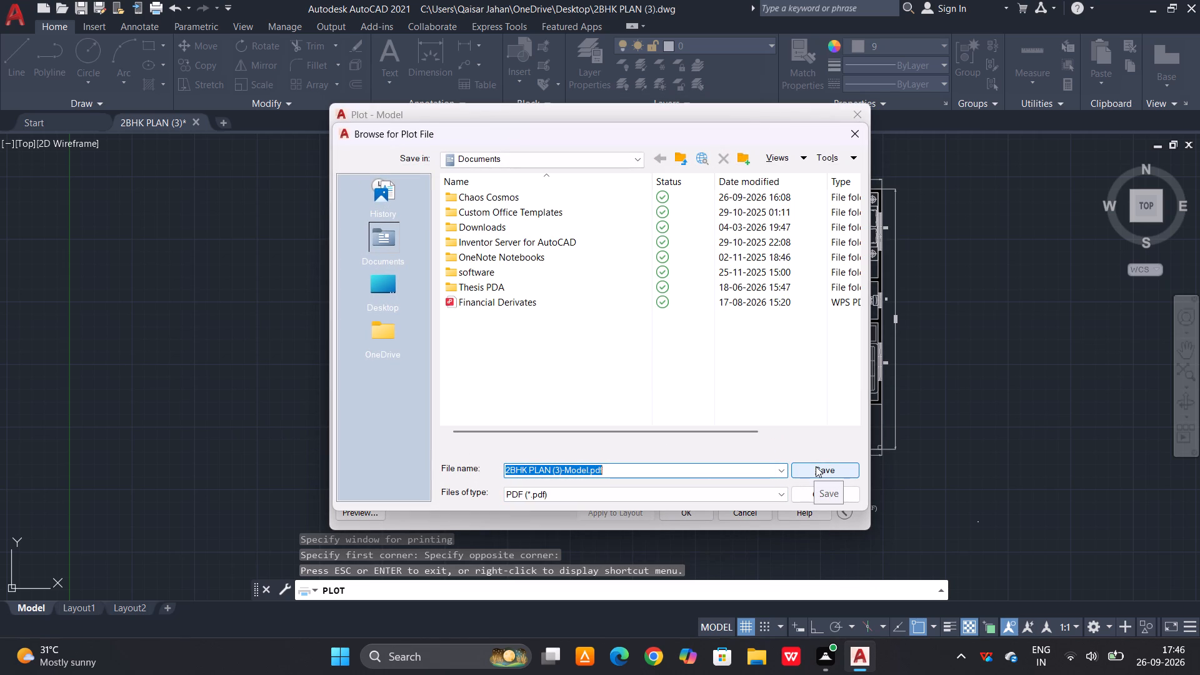
click(393, 289)
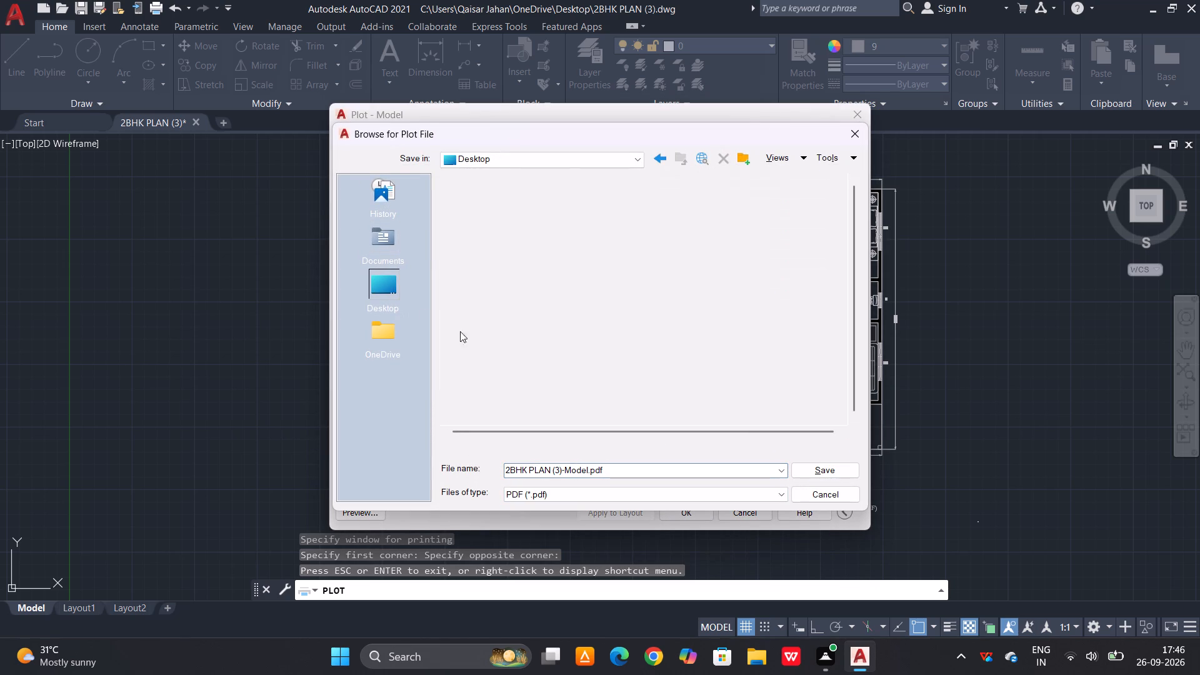
click(836, 471)
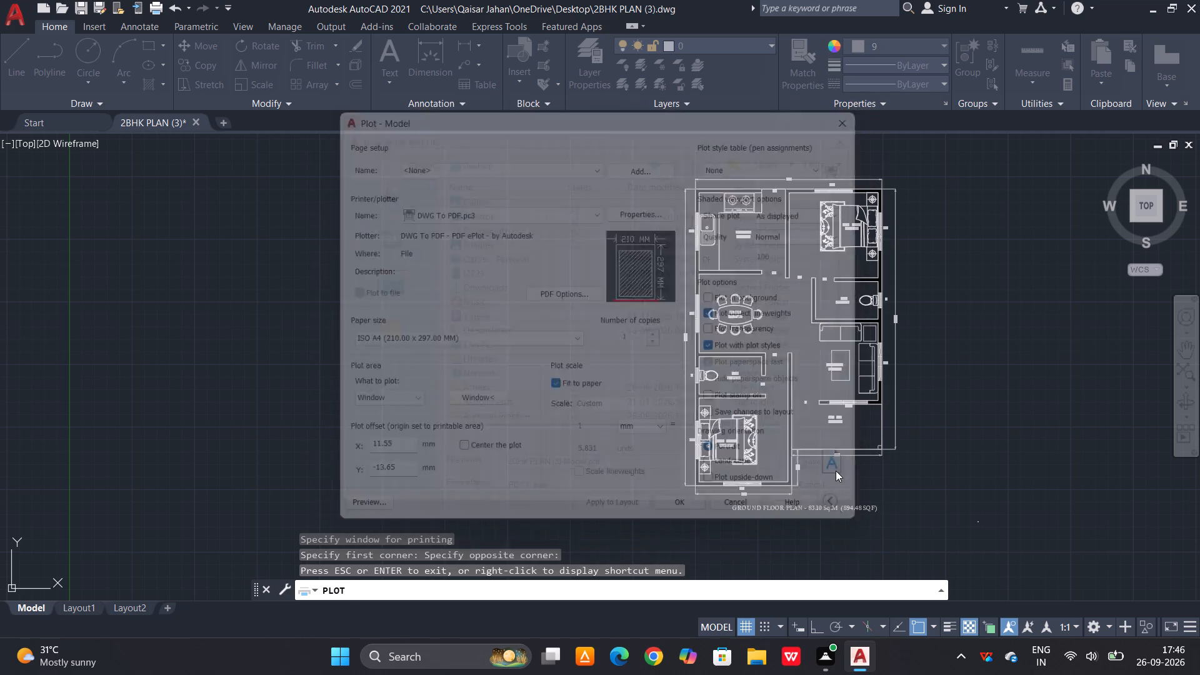